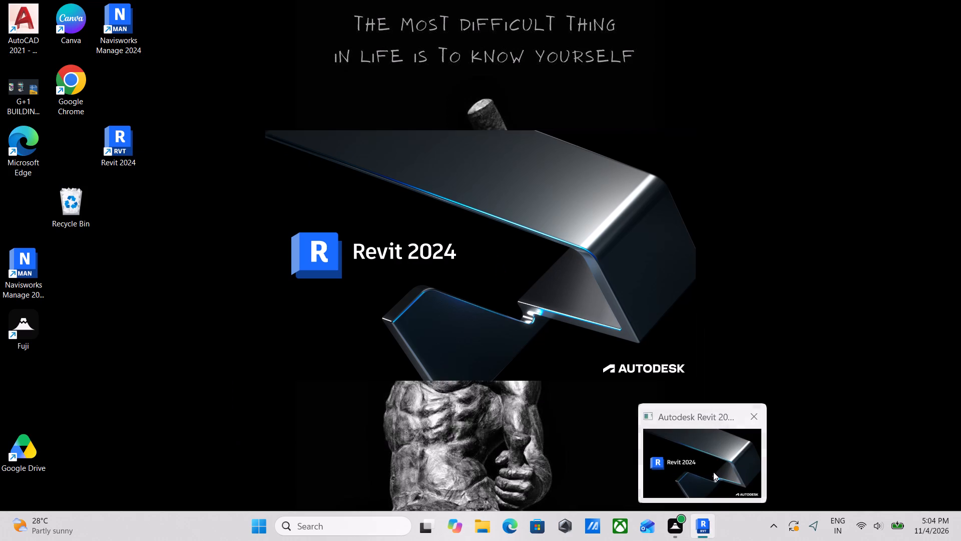
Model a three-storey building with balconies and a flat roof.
Create a new project from the default template.
{"action": "left_click", "coordinate": [713, 472]}
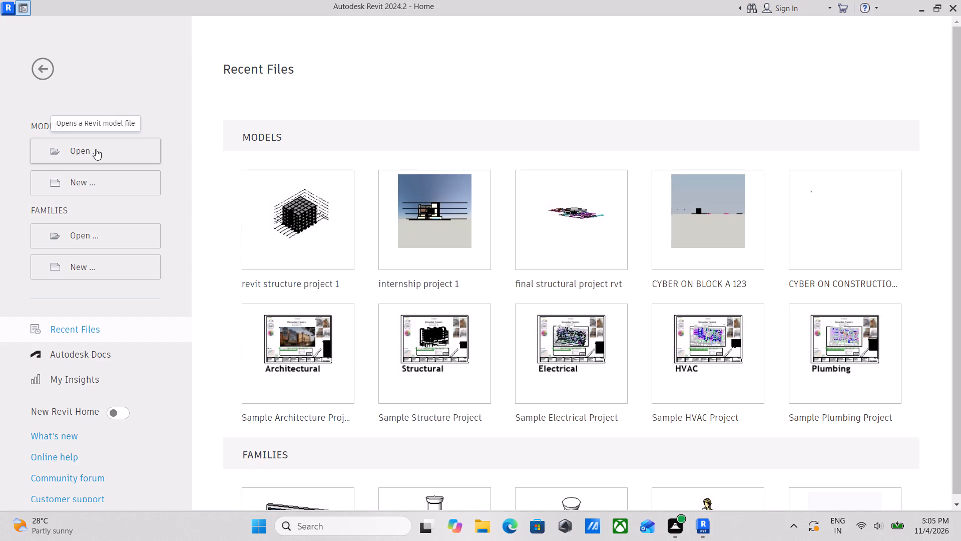
{"action": "left_click", "coordinate": [65, 180]}
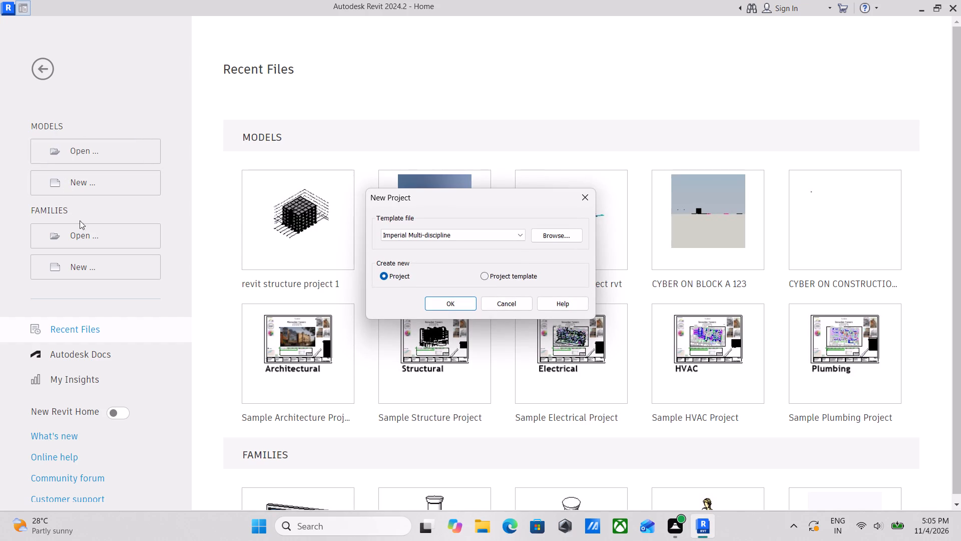
{"action": "left_click", "coordinate": [449, 238]}
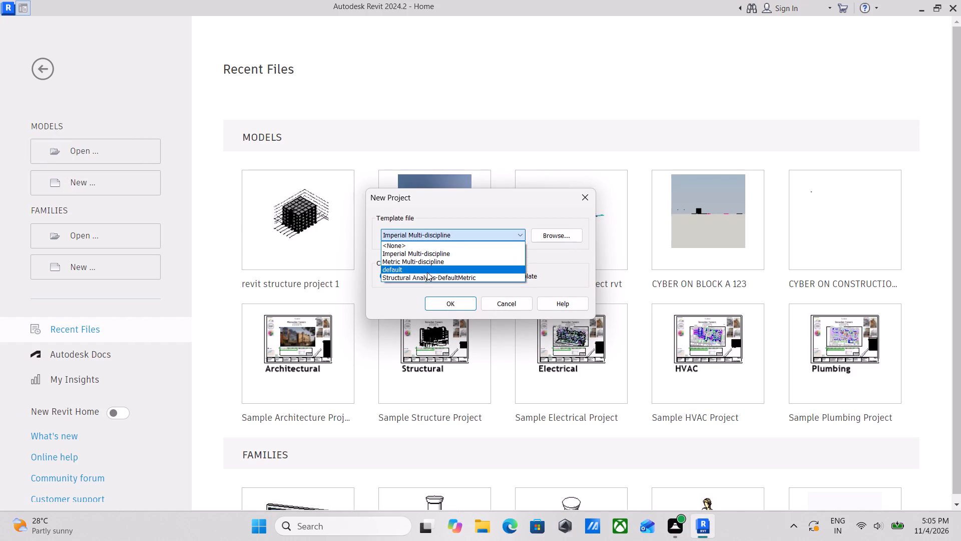
{"action": "left_click", "coordinate": [426, 273]}
{"action": "left_click", "coordinate": [449, 302]}
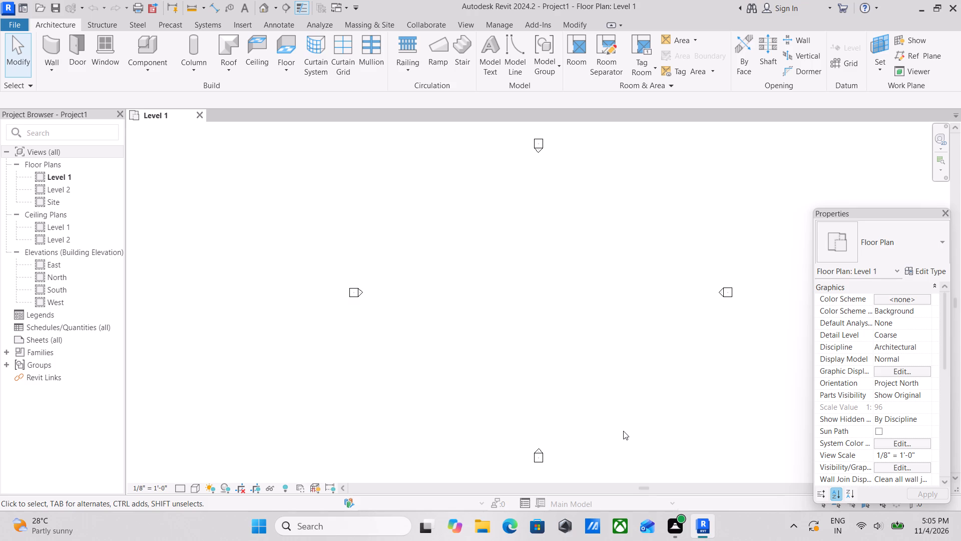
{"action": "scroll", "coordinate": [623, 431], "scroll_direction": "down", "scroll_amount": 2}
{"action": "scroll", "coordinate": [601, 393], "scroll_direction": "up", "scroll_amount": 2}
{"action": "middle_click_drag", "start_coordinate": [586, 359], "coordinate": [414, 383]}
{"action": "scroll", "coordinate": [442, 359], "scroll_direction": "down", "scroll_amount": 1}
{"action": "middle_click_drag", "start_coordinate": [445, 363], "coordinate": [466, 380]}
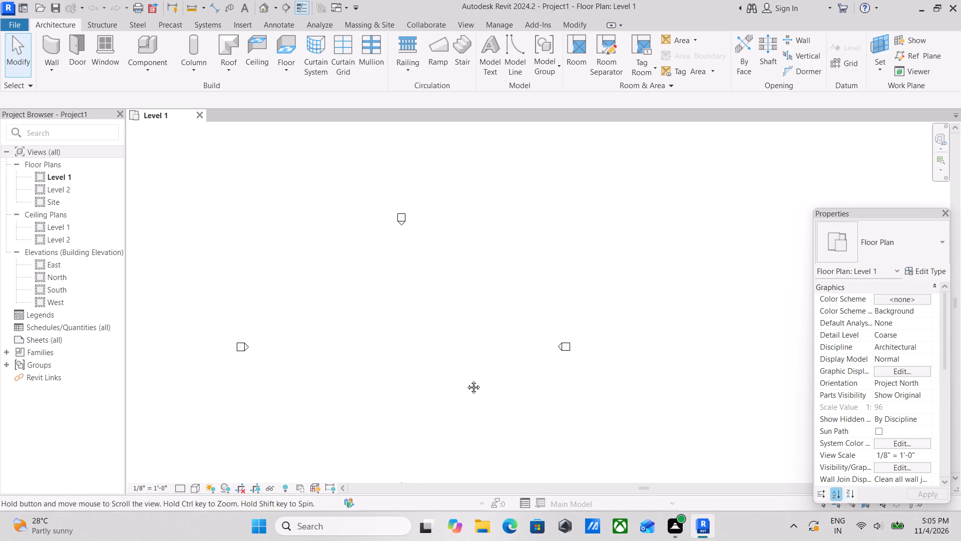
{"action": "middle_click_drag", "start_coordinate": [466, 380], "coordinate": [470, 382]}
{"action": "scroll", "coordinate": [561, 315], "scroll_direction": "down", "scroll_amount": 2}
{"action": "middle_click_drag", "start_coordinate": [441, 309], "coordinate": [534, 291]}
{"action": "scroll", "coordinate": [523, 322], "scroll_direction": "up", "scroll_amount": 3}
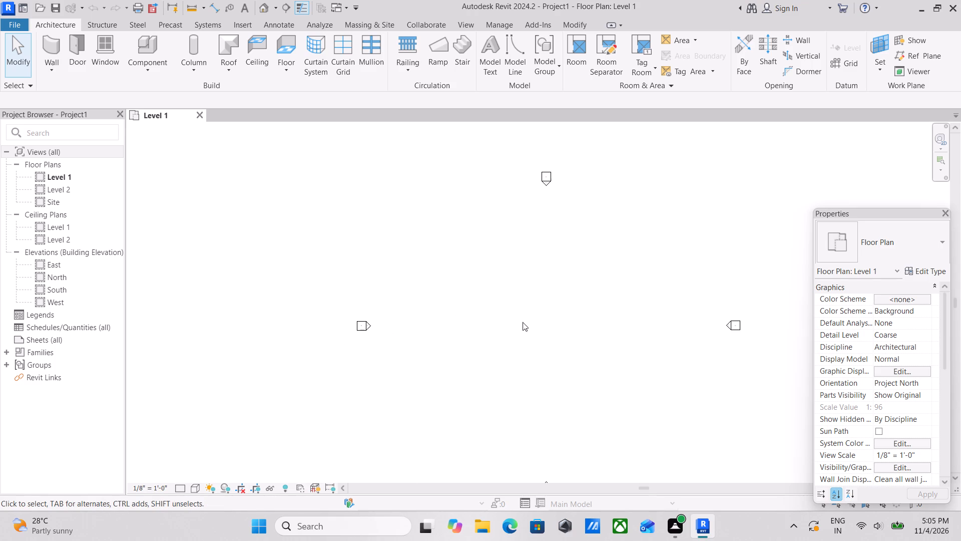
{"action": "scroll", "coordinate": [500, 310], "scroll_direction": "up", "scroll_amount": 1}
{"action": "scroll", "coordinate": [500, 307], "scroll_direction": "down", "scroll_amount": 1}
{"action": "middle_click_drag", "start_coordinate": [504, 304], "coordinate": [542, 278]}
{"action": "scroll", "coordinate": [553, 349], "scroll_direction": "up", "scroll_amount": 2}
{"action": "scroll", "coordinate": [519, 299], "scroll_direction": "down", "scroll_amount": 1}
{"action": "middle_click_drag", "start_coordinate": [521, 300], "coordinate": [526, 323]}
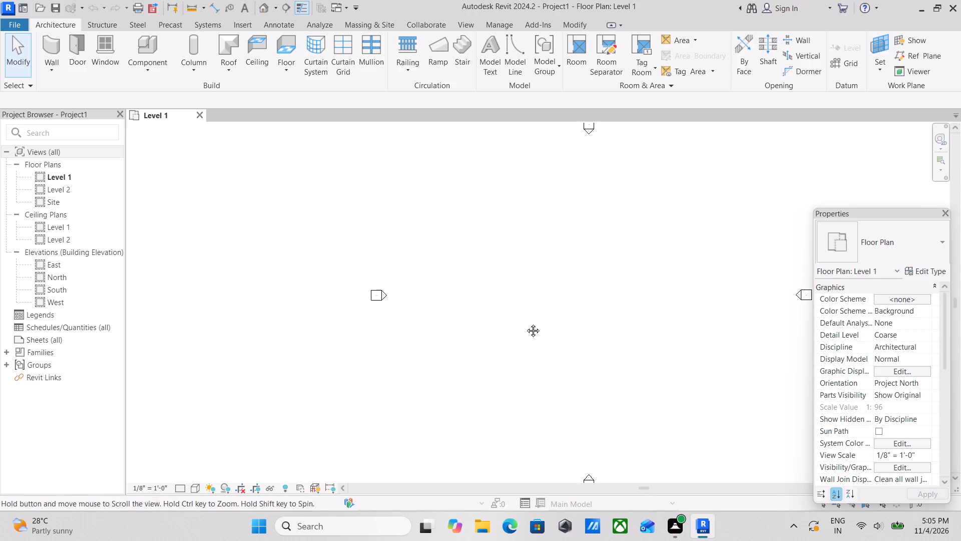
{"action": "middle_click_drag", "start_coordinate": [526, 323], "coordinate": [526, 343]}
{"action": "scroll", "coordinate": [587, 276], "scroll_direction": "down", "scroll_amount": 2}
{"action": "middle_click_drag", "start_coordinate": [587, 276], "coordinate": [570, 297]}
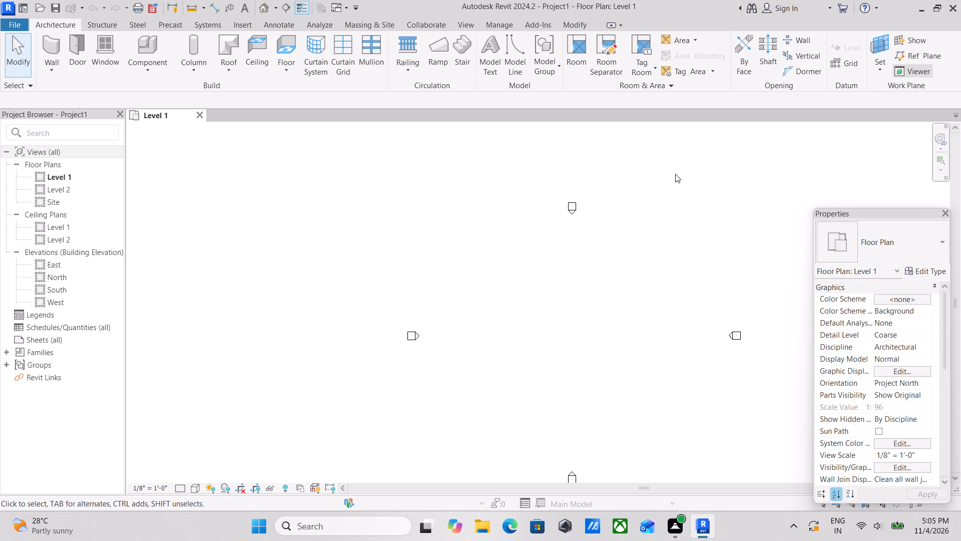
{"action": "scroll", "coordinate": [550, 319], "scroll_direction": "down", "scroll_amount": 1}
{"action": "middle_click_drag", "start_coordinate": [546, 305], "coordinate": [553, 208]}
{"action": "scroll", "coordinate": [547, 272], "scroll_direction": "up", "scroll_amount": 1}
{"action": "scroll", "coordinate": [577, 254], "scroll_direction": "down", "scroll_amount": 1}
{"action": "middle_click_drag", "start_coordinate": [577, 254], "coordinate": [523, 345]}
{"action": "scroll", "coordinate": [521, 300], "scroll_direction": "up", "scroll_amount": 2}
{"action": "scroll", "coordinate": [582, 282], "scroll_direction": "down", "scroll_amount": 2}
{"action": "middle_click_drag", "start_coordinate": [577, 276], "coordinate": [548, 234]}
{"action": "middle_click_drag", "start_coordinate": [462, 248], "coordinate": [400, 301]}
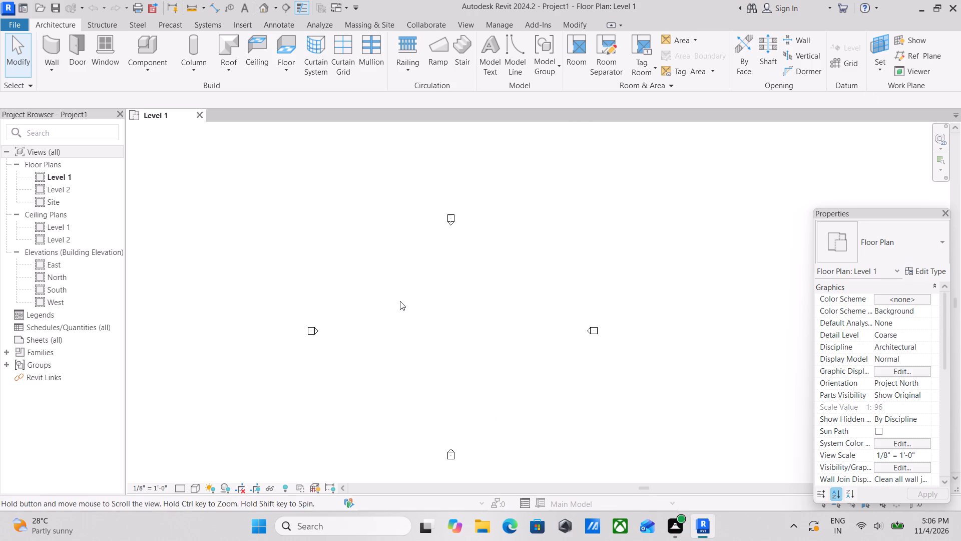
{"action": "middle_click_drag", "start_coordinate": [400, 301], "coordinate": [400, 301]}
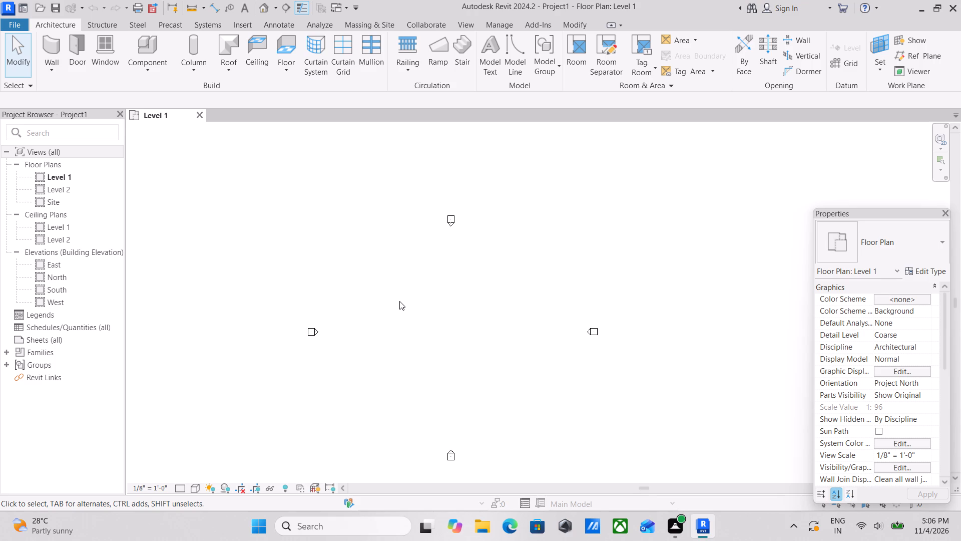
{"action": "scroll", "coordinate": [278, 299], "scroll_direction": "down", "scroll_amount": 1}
Open the North building elevation view.
{"action": "double_click", "coordinate": [60, 274]}
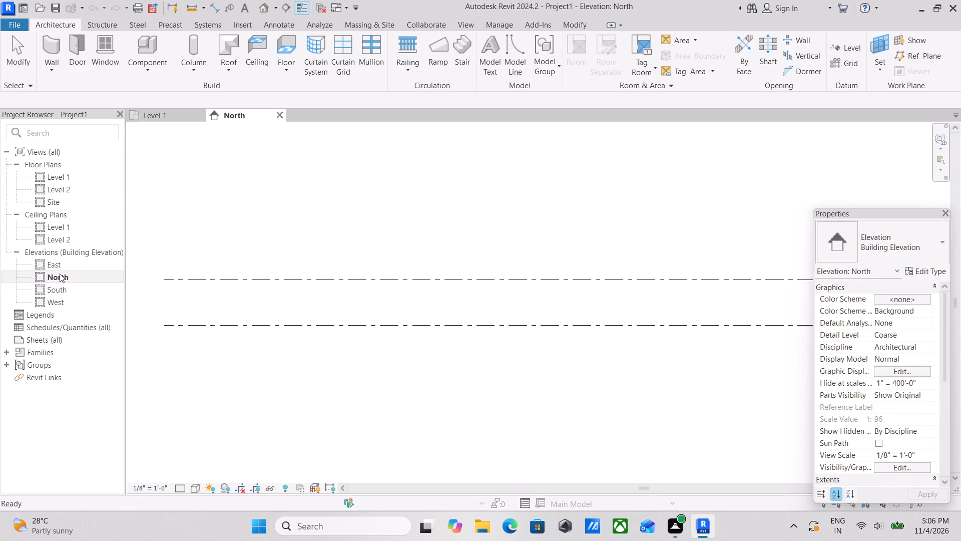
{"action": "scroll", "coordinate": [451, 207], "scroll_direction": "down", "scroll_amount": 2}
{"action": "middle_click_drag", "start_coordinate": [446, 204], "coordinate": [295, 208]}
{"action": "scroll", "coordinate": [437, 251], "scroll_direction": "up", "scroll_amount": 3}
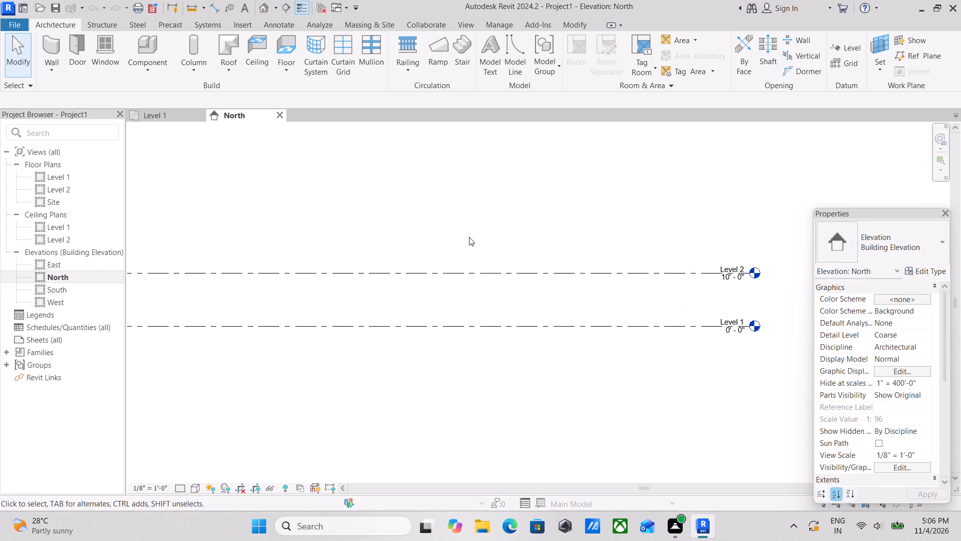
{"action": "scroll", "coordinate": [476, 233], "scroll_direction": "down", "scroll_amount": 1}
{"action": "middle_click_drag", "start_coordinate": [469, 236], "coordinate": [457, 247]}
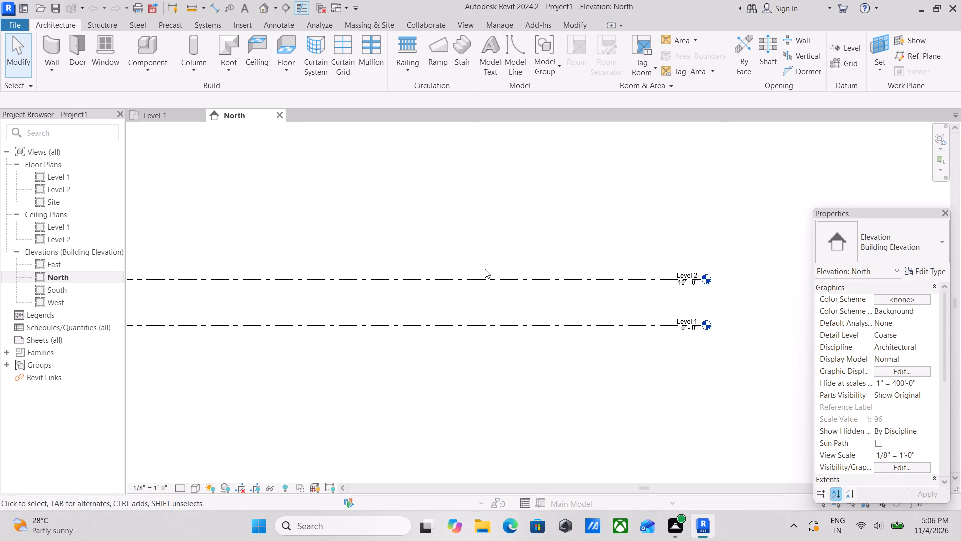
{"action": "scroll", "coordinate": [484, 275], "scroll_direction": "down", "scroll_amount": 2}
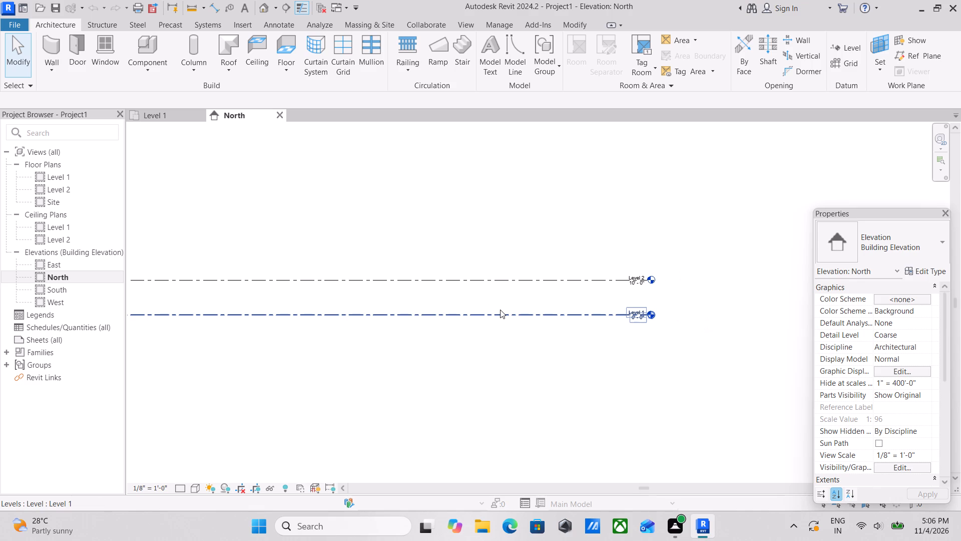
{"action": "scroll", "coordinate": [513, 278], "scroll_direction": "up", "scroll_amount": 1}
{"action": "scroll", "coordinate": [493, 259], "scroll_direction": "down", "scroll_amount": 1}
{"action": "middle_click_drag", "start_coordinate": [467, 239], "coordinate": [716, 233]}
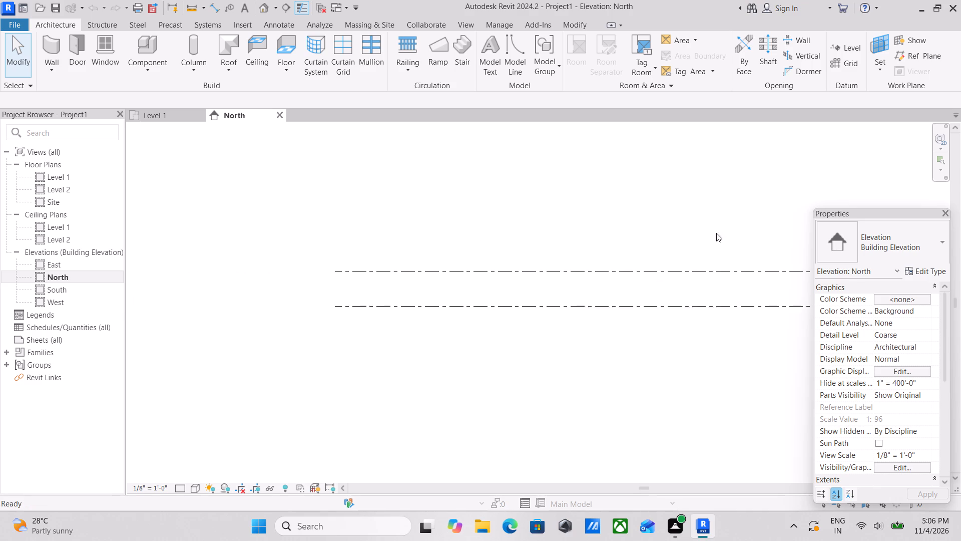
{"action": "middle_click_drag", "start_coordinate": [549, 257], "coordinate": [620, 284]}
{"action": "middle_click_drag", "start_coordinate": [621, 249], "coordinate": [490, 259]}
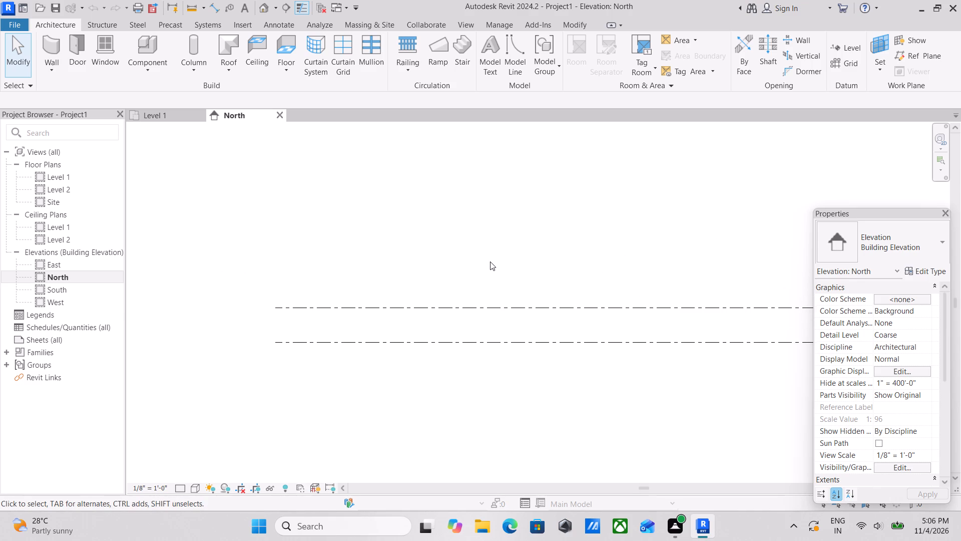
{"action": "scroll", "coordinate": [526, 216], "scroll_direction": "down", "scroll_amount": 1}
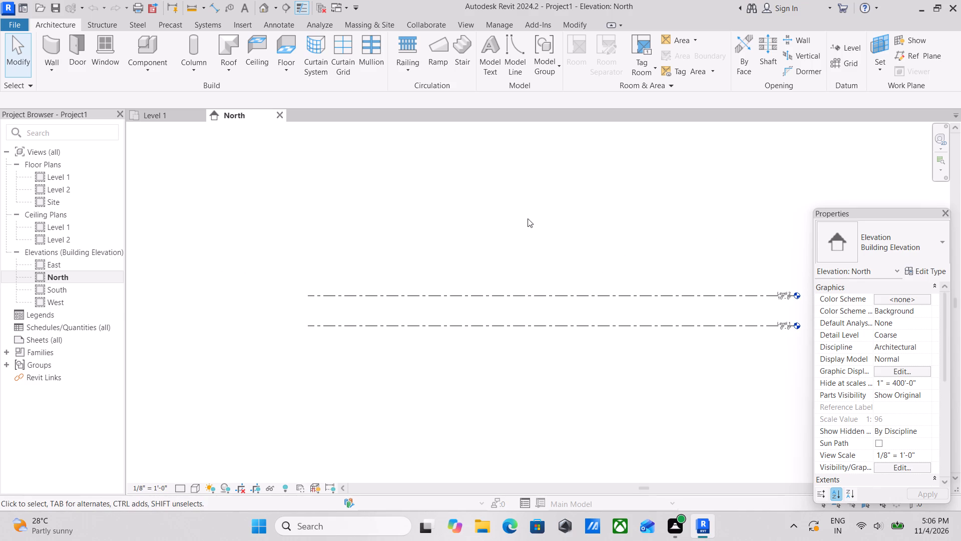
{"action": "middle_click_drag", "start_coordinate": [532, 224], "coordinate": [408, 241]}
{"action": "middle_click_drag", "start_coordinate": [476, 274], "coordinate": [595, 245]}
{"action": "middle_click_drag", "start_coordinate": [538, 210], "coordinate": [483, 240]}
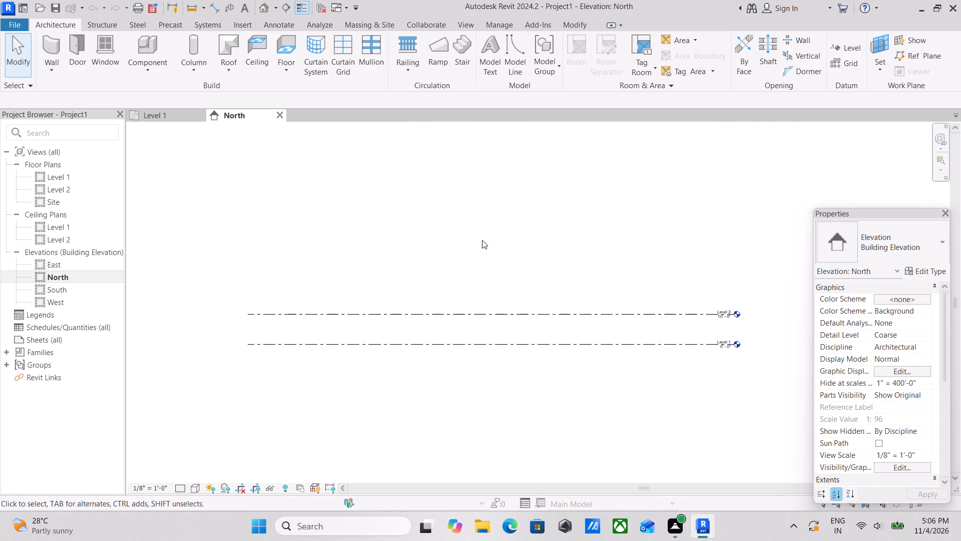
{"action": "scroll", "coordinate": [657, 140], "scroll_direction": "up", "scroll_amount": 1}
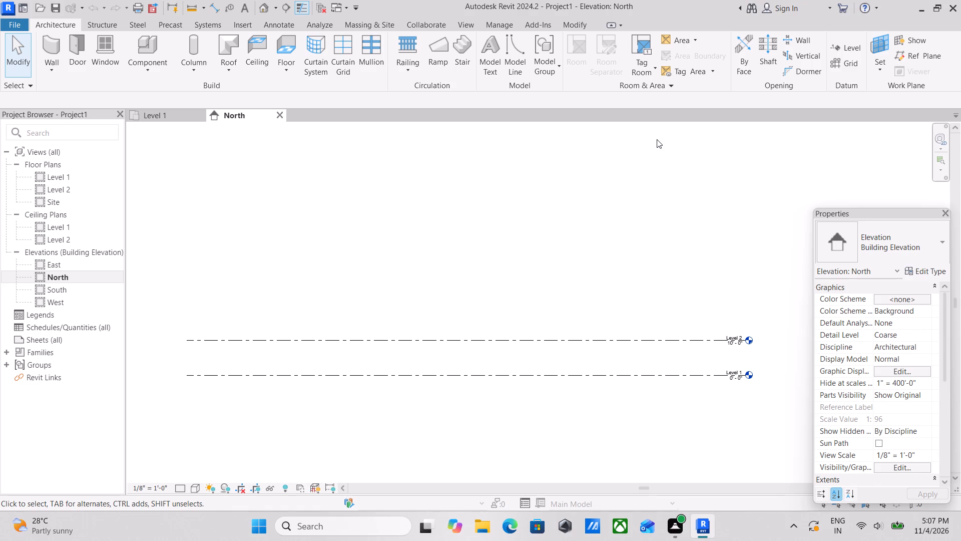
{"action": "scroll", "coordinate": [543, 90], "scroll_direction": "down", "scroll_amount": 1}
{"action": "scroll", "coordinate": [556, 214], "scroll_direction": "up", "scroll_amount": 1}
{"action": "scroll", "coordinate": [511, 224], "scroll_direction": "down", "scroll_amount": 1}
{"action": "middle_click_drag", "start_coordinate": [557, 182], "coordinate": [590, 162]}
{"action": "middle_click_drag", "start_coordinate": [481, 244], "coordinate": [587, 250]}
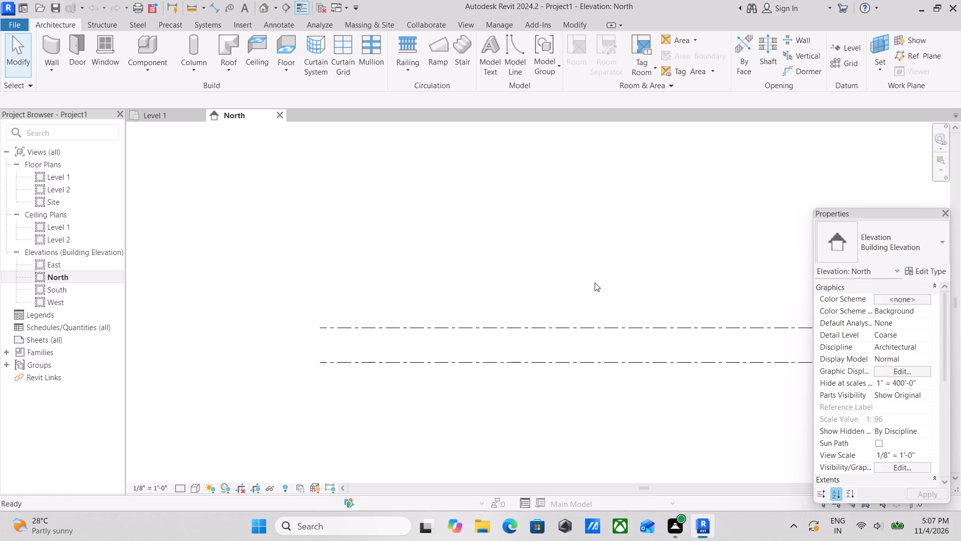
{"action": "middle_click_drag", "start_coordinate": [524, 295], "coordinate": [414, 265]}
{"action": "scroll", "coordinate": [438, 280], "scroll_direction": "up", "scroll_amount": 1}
Add a level 1' 0" above Level 1 by picking the Level 1 line with that offset.
{"action": "type", "text": "LL"}
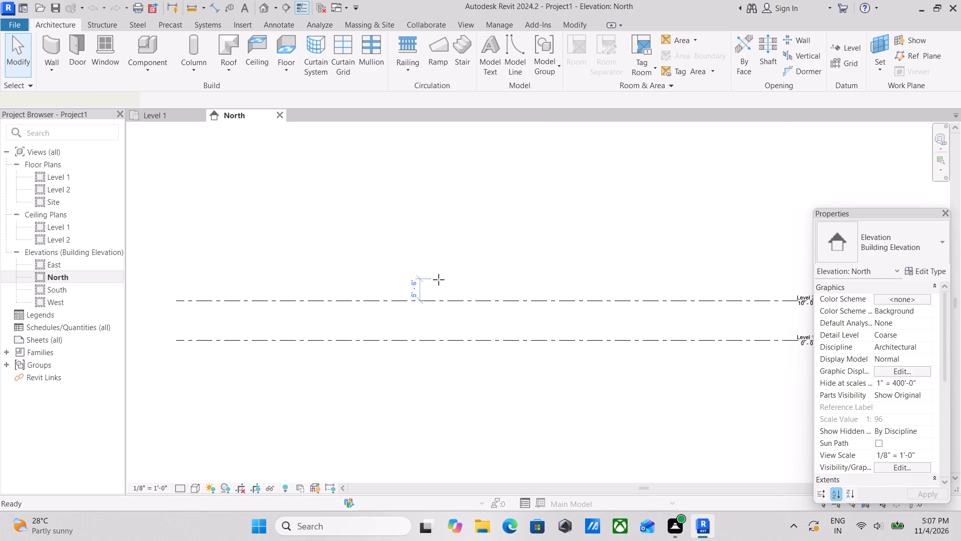
{"action": "left_click", "coordinate": [551, 43]}
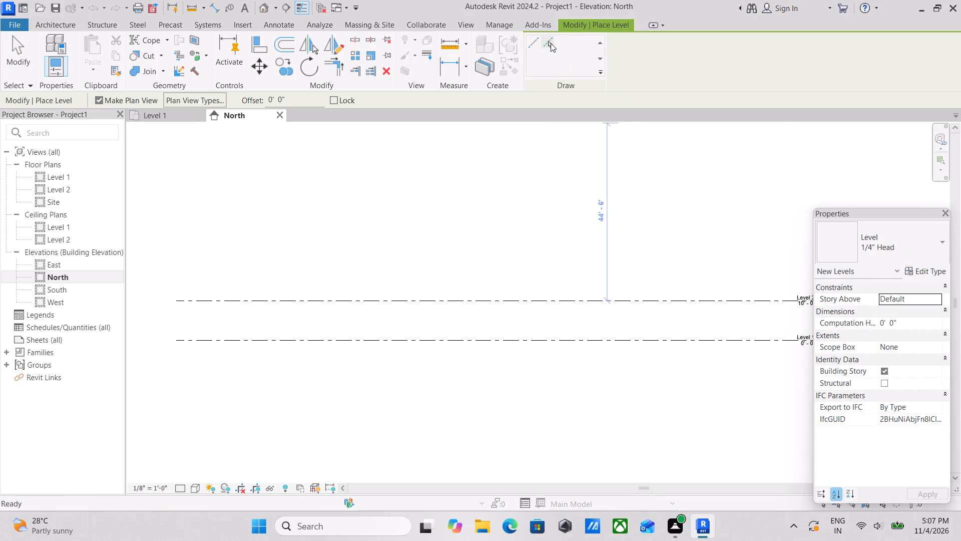
{"action": "left_click_drag", "start_coordinate": [294, 98], "coordinate": [222, 98]}
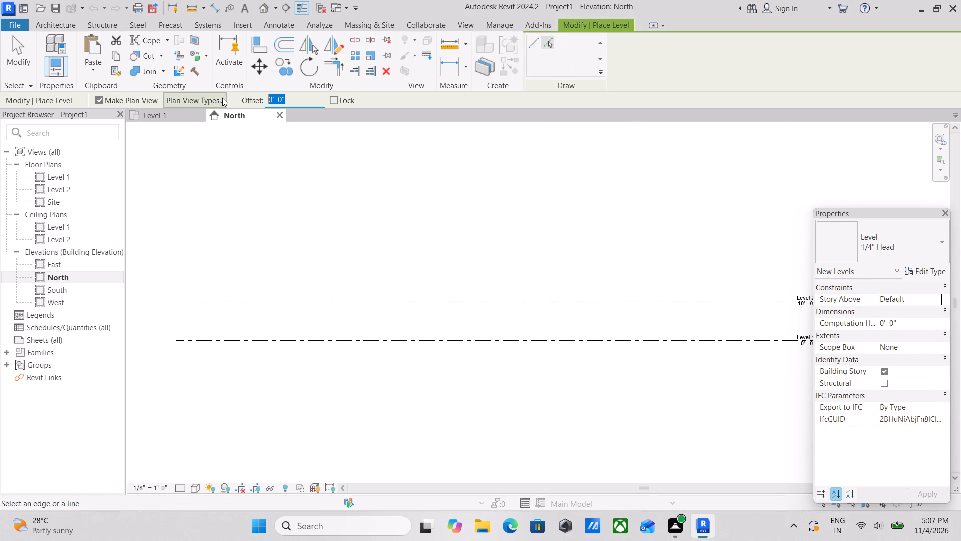
{"action": "key", "text": "1"}
{"action": "key", "text": "apostrophe"}
{"action": "key", "text": "Return"}
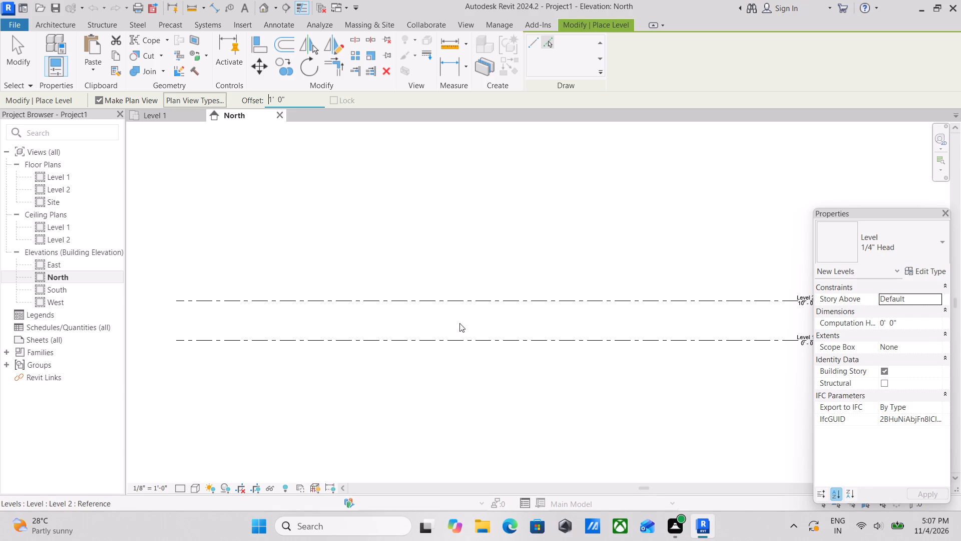
{"action": "scroll", "coordinate": [491, 331], "scroll_direction": "up", "scroll_amount": 2}
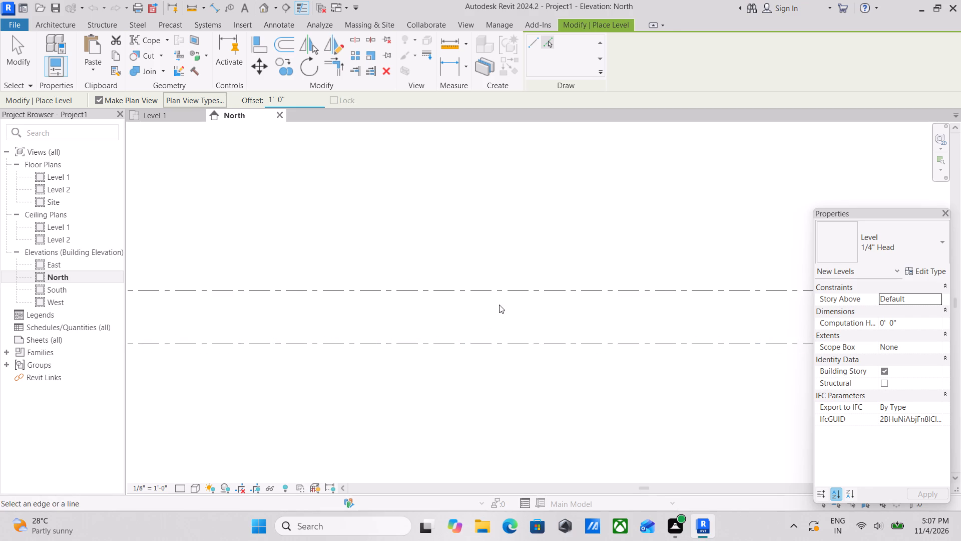
{"action": "middle_click_drag", "start_coordinate": [499, 305], "coordinate": [310, 308]}
{"action": "scroll", "coordinate": [340, 337], "scroll_direction": "up", "scroll_amount": 2}
{"action": "middle_click_drag", "start_coordinate": [348, 331], "coordinate": [327, 320]}
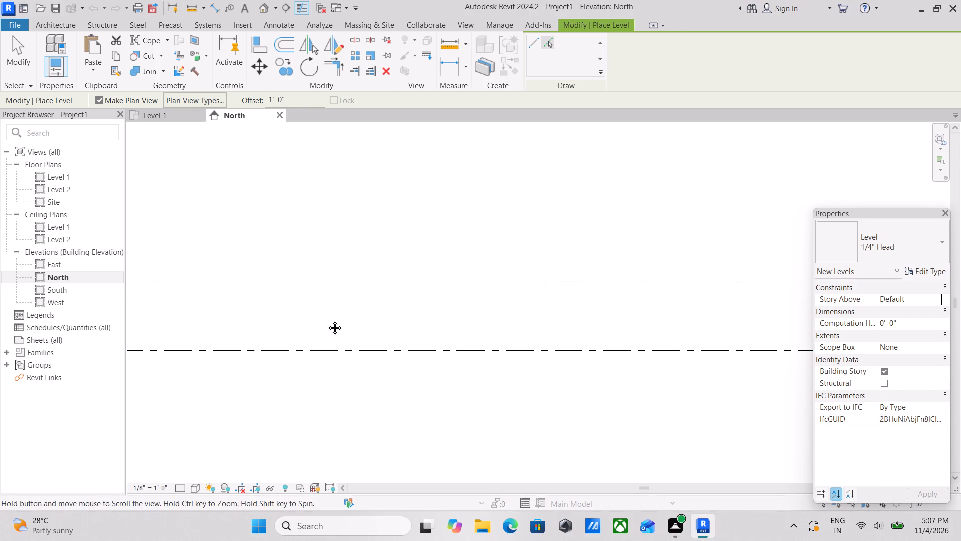
{"action": "middle_click_drag", "start_coordinate": [327, 320], "coordinate": [277, 302]}
{"action": "scroll", "coordinate": [276, 301], "scroll_direction": "up", "scroll_amount": 1}
{"action": "scroll", "coordinate": [302, 324], "scroll_direction": "down", "scroll_amount": 1}
{"action": "middle_click_drag", "start_coordinate": [302, 324], "coordinate": [279, 322]}
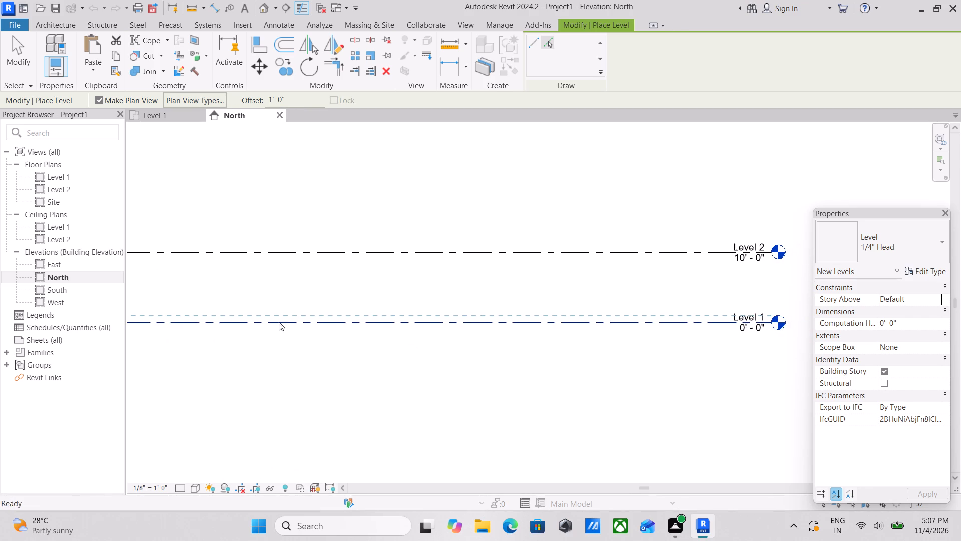
{"action": "left_click", "coordinate": [332, 321]}
{"action": "scroll", "coordinate": [706, 350], "scroll_direction": "up", "scroll_amount": 2}
{"action": "key", "text": "Escape"}
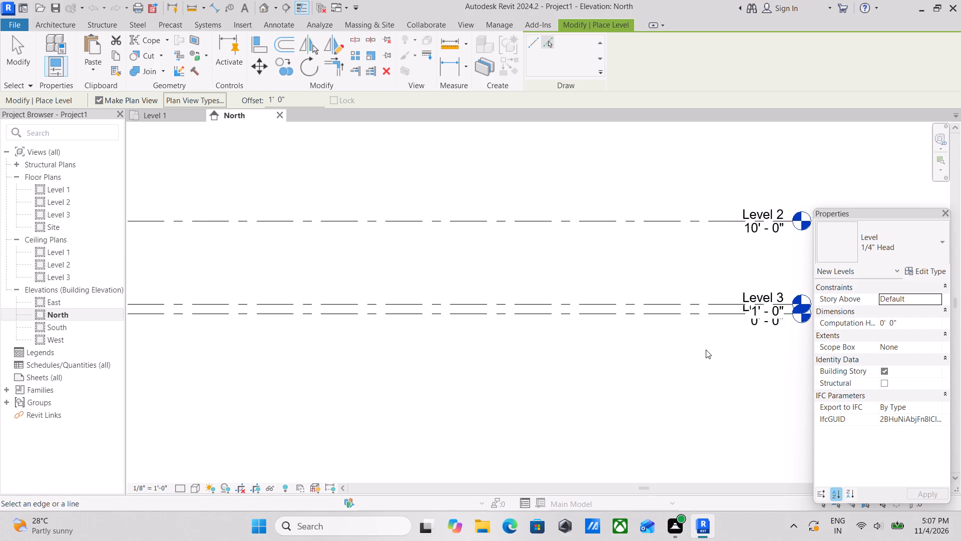
{"action": "middle_click_drag", "start_coordinate": [697, 345], "coordinate": [484, 299]}
{"action": "scroll", "coordinate": [671, 277], "scroll_direction": "up", "scroll_amount": 3}
{"action": "scroll", "coordinate": [328, 233], "scroll_direction": "down", "scroll_amount": 2}
{"action": "middle_click_drag", "start_coordinate": [329, 234], "coordinate": [337, 234]}
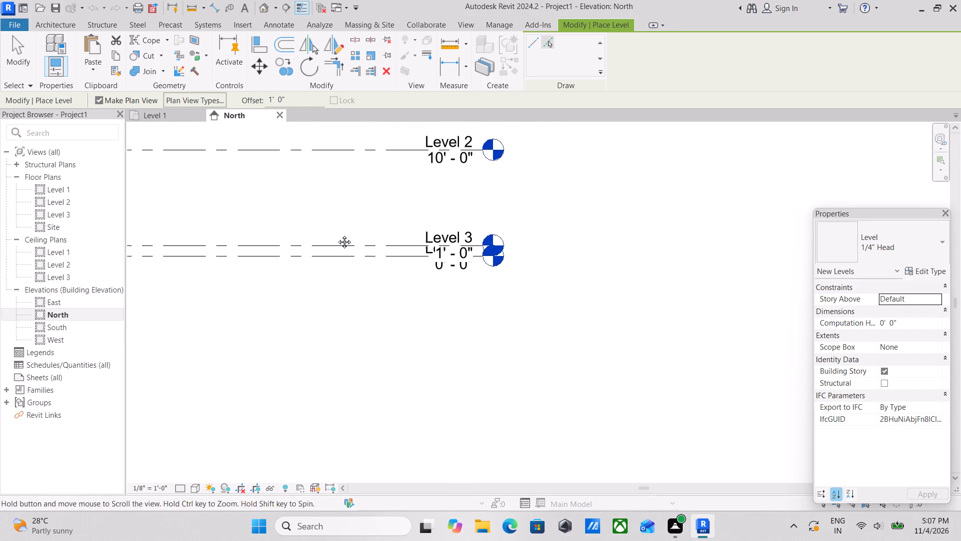
{"action": "middle_click_drag", "start_coordinate": [337, 234], "coordinate": [477, 241]}
{"action": "scroll", "coordinate": [477, 242], "scroll_direction": "up", "scroll_amount": 1}
{"action": "scroll", "coordinate": [451, 256], "scroll_direction": "down", "scroll_amount": 2}
{"action": "key", "text": "Escape"}
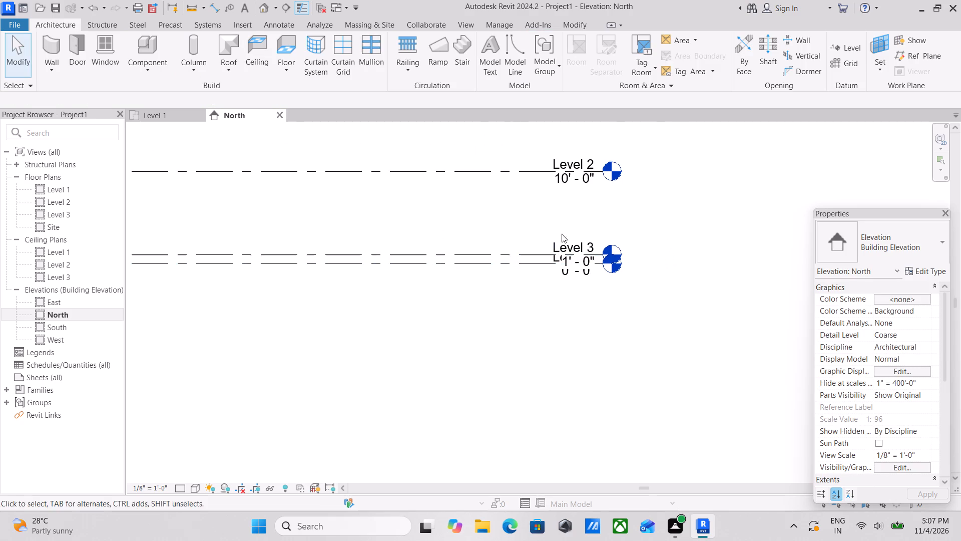
{"action": "key", "text": "Escape"}
{"action": "key", "text": "Escape"}
Unlock Level 3's line end from the other levels and extend it outward until its head clears the Level 1 label.
{"action": "left_click", "coordinate": [457, 252]}
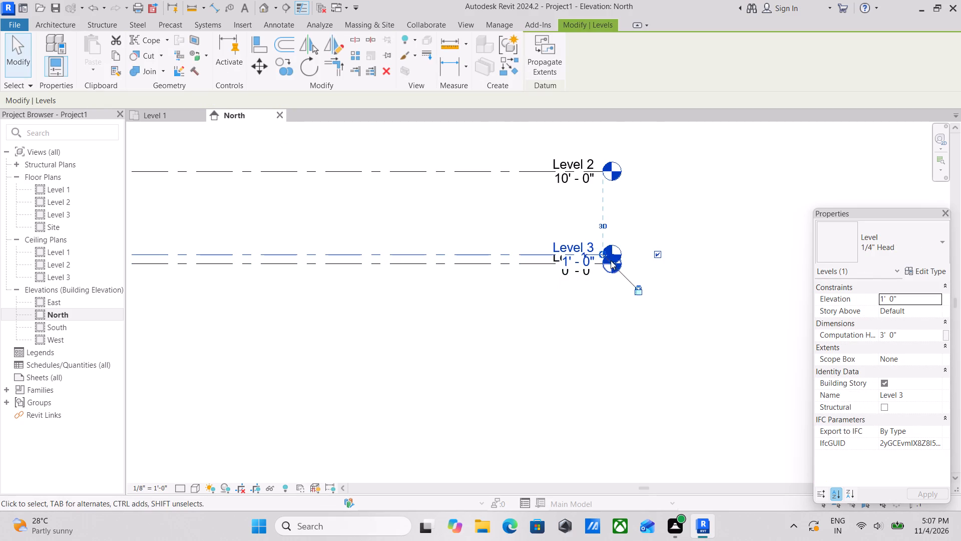
{"action": "scroll", "coordinate": [601, 258], "scroll_direction": "up", "scroll_amount": 2}
{"action": "scroll", "coordinate": [541, 248], "scroll_direction": "up", "scroll_amount": 2}
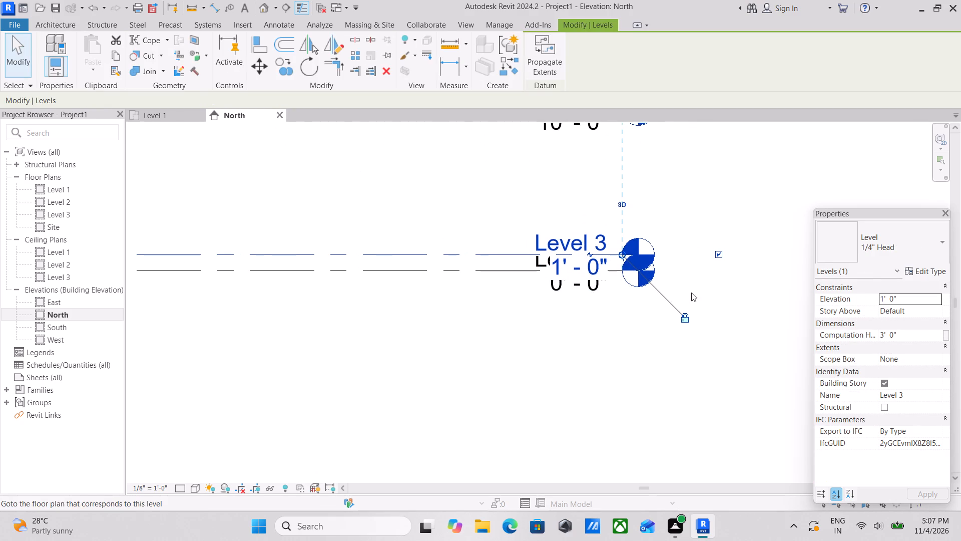
{"action": "left_click", "coordinate": [619, 254]}
{"action": "left_click_drag", "start_coordinate": [621, 254], "coordinate": [622, 254]}
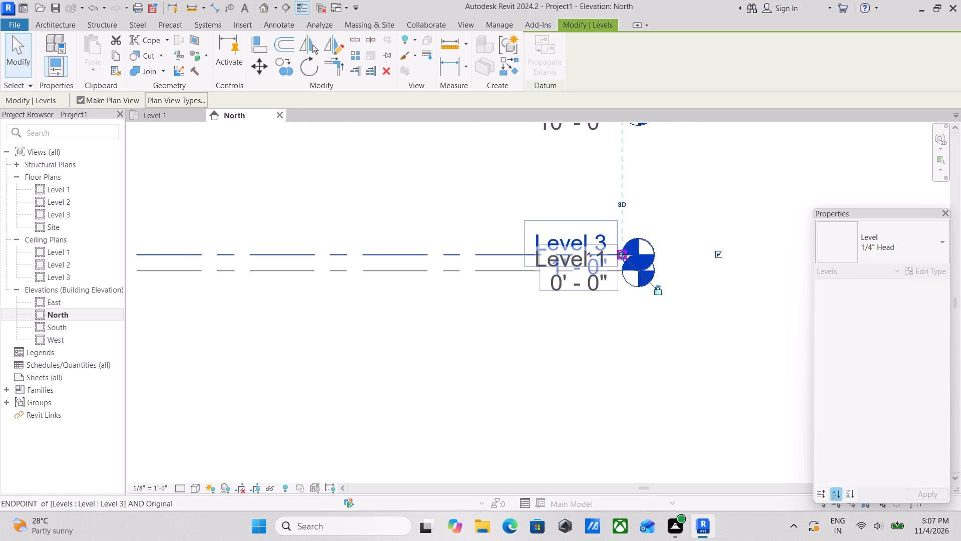
{"action": "left_click_drag", "start_coordinate": [622, 254], "coordinate": [686, 253]}
{"action": "left_click", "coordinate": [725, 294]}
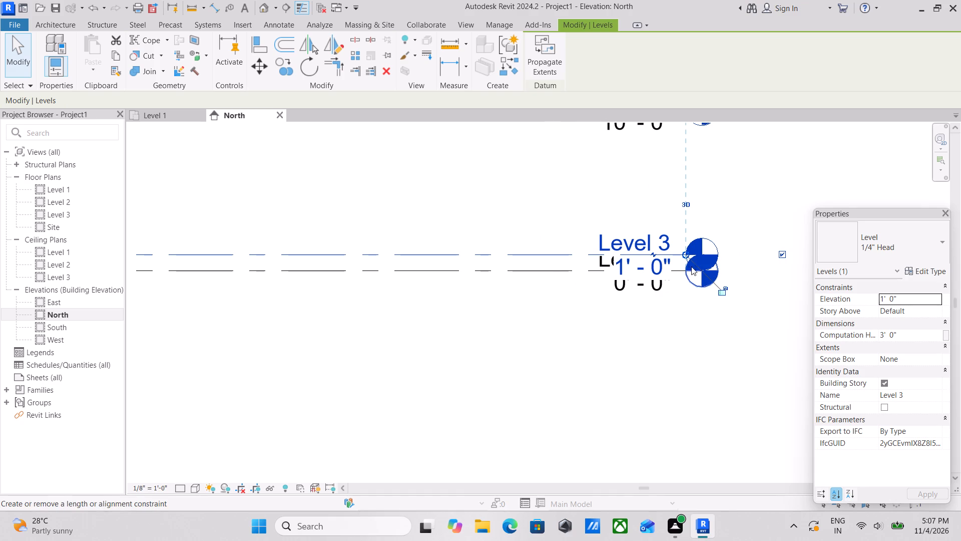
{"action": "left_click_drag", "start_coordinate": [687, 256], "coordinate": [790, 241]}
{"action": "middle_click_drag", "start_coordinate": [779, 241], "coordinate": [728, 250]}
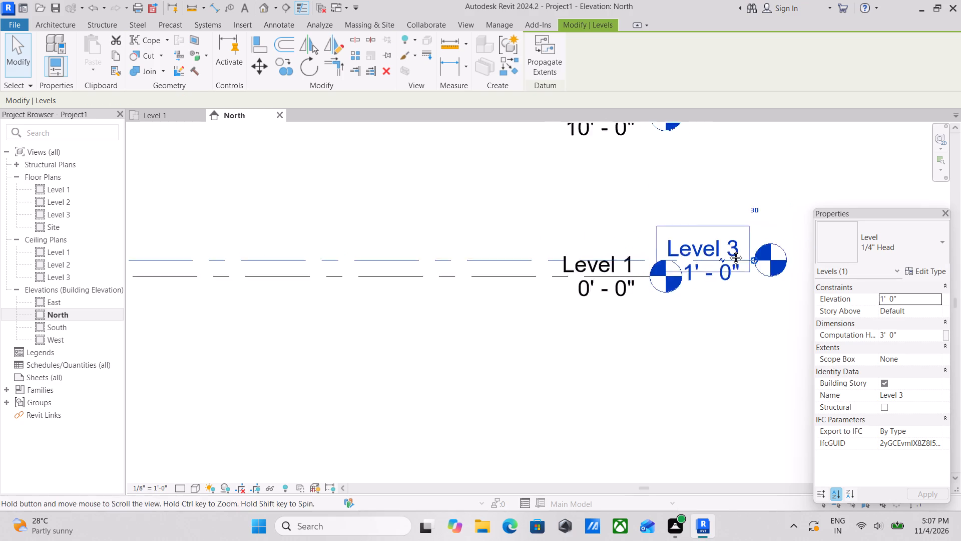
{"action": "middle_click_drag", "start_coordinate": [728, 250], "coordinate": [612, 262]}
{"action": "scroll", "coordinate": [629, 275], "scroll_direction": "up", "scroll_amount": 2}
{"action": "left_click_drag", "start_coordinate": [620, 276], "coordinate": [742, 276]}
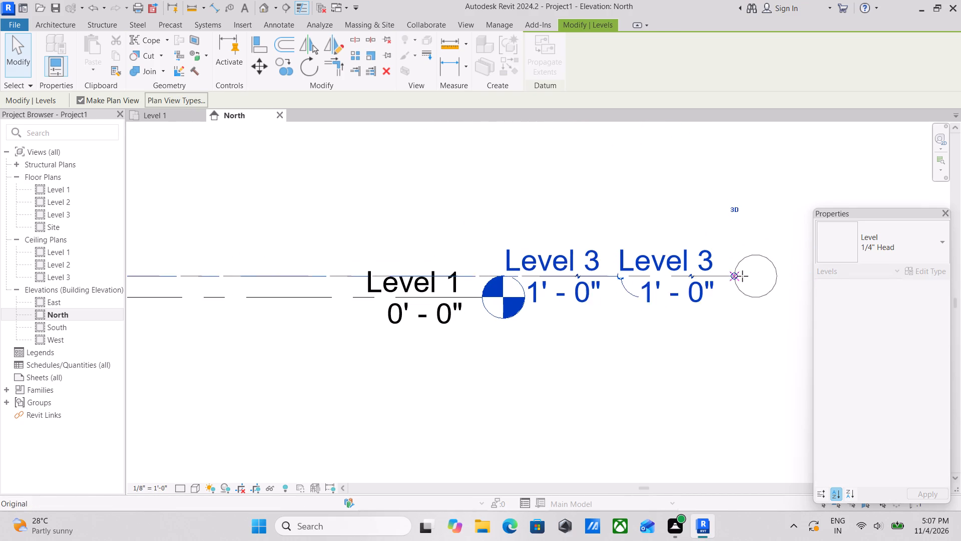
{"action": "left_click_drag", "start_coordinate": [742, 276], "coordinate": [746, 276]}
{"action": "middle_click_drag", "start_coordinate": [736, 278], "coordinate": [578, 278]}
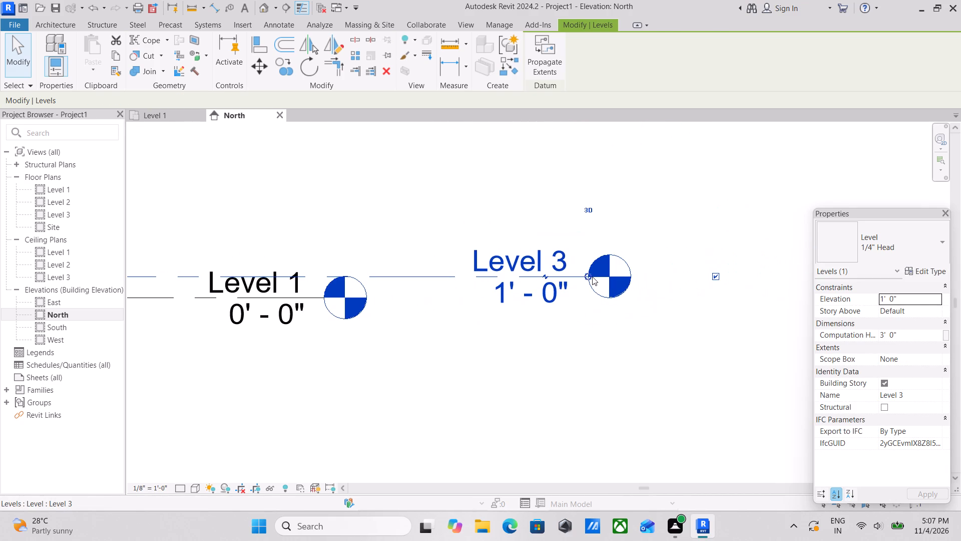
{"action": "left_click_drag", "start_coordinate": [590, 277], "coordinate": [718, 274]}
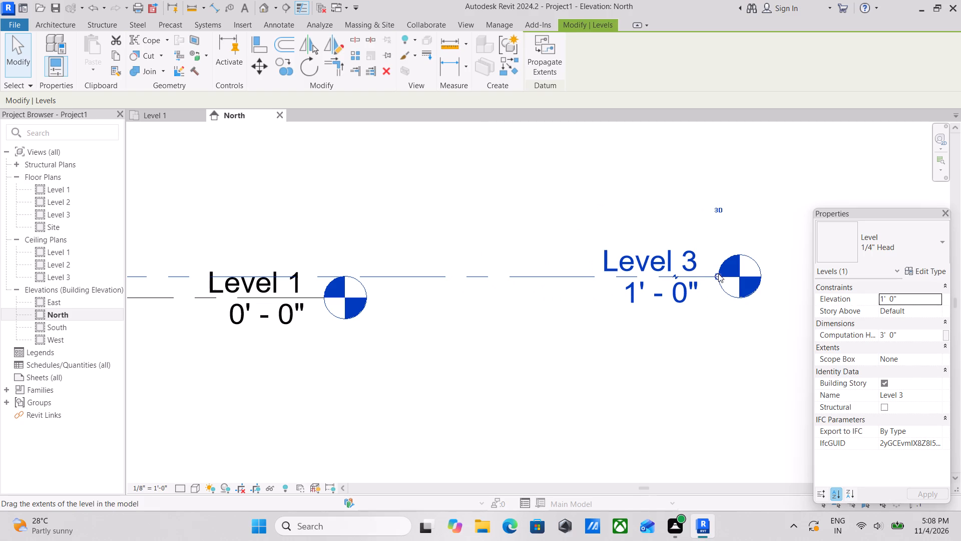
{"action": "key", "text": "Escape"}
{"action": "scroll", "coordinate": [661, 263], "scroll_direction": "up", "scroll_amount": 1}
{"action": "scroll", "coordinate": [662, 259], "scroll_direction": "down", "scroll_amount": 2}
{"action": "key", "text": "Escape"}
{"action": "key", "text": "Escape"}
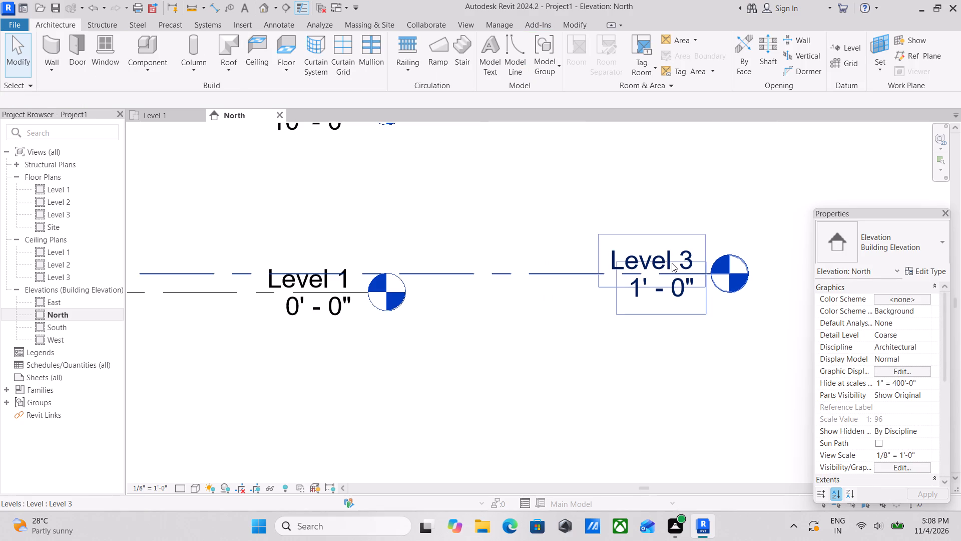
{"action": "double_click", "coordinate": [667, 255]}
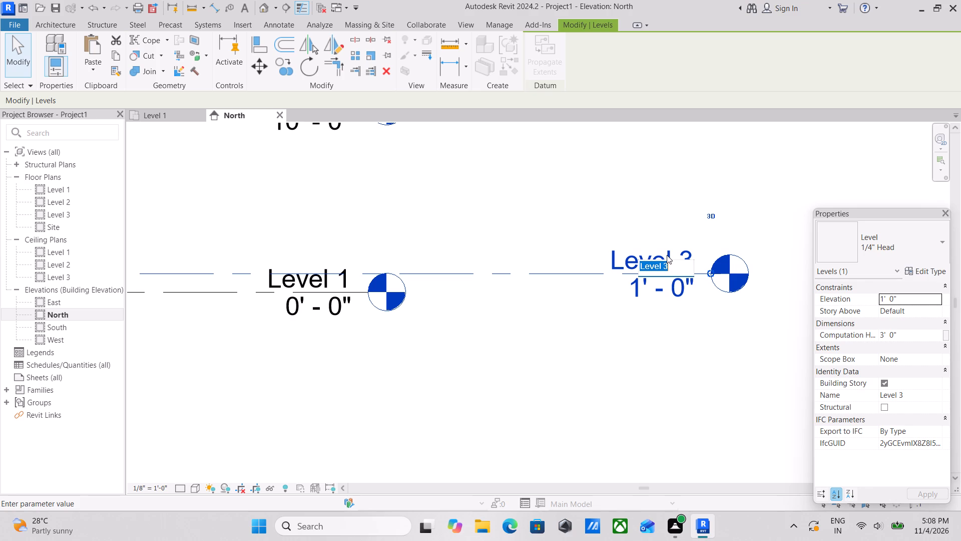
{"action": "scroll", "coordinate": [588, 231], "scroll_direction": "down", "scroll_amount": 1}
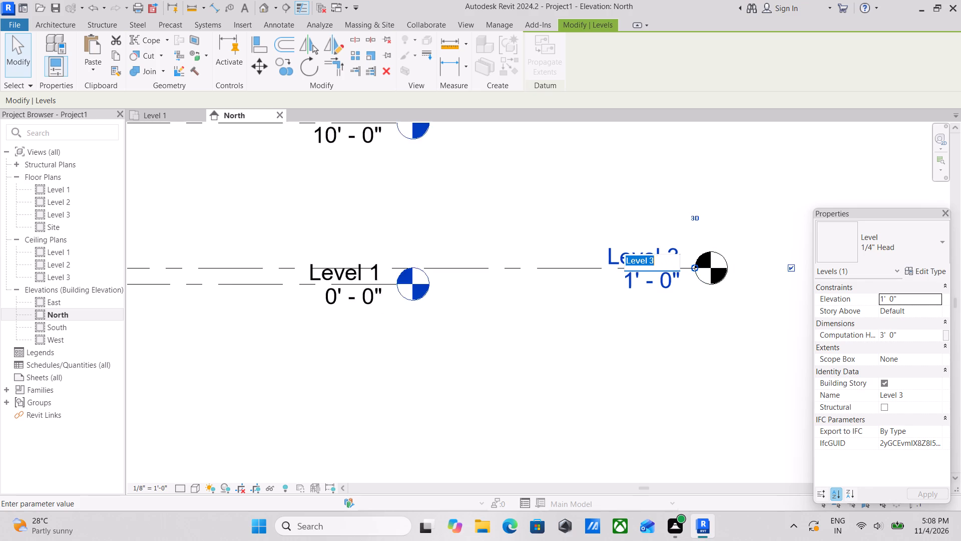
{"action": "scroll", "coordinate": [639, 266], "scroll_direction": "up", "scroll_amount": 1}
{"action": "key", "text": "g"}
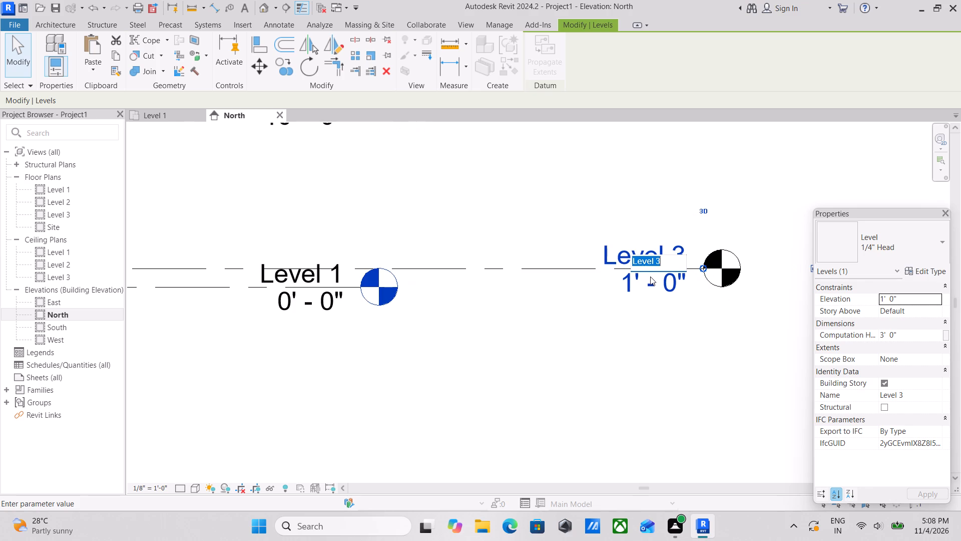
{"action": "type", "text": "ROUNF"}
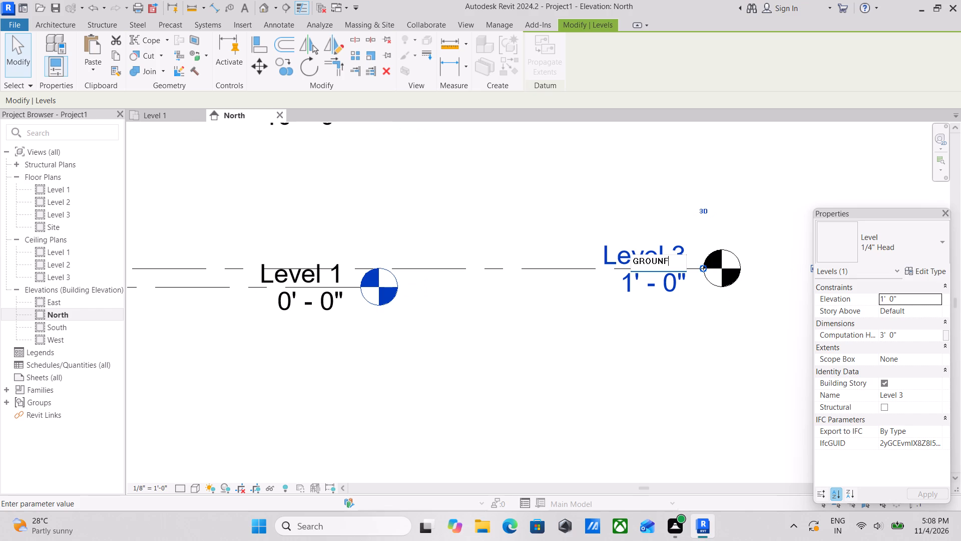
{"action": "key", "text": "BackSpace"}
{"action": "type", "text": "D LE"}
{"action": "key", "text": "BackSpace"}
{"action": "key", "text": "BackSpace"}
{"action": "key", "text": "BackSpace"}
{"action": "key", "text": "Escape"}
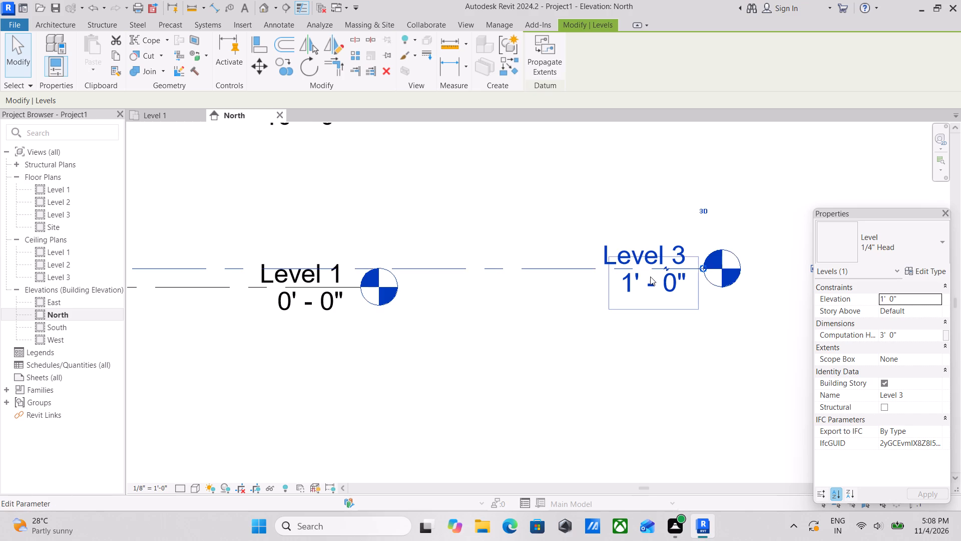
Rename Level 3 as GROUND FLOOR and rename its corresponding views too.
{"action": "scroll", "coordinate": [629, 282], "scroll_direction": "down", "scroll_amount": 1}
{"action": "scroll", "coordinate": [707, 264], "scroll_direction": "up", "scroll_amount": 1}
{"action": "left_click", "coordinate": [665, 252]}
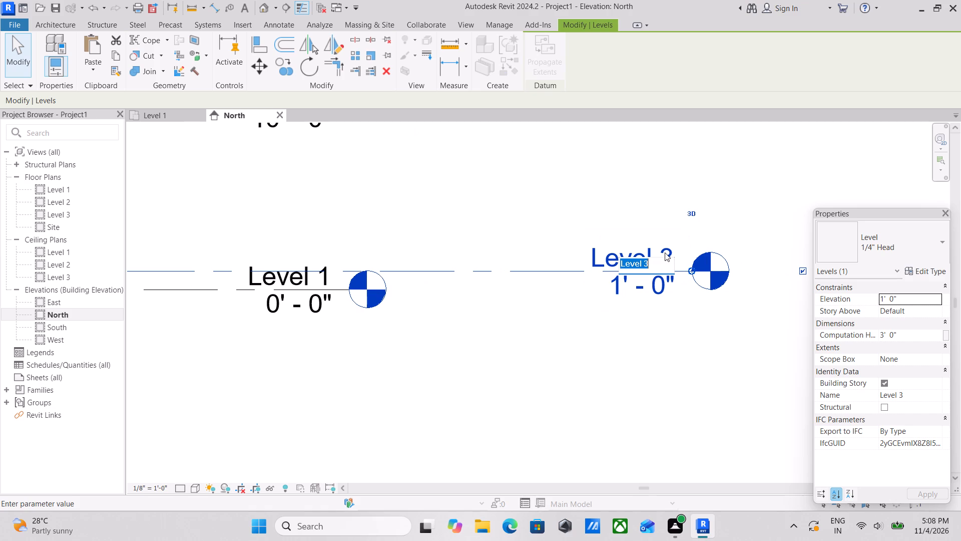
{"action": "type", "text": "GROUND"}
{"action": "key", "text": "space"}
{"action": "type", "text": "FLOOR"}
{"action": "key", "text": "Return"}
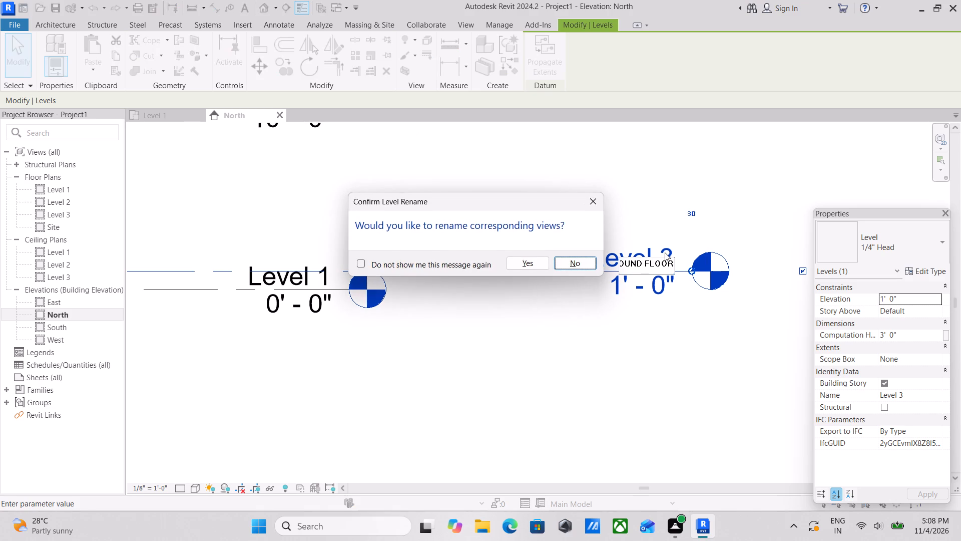
{"action": "left_click", "coordinate": [515, 263]}
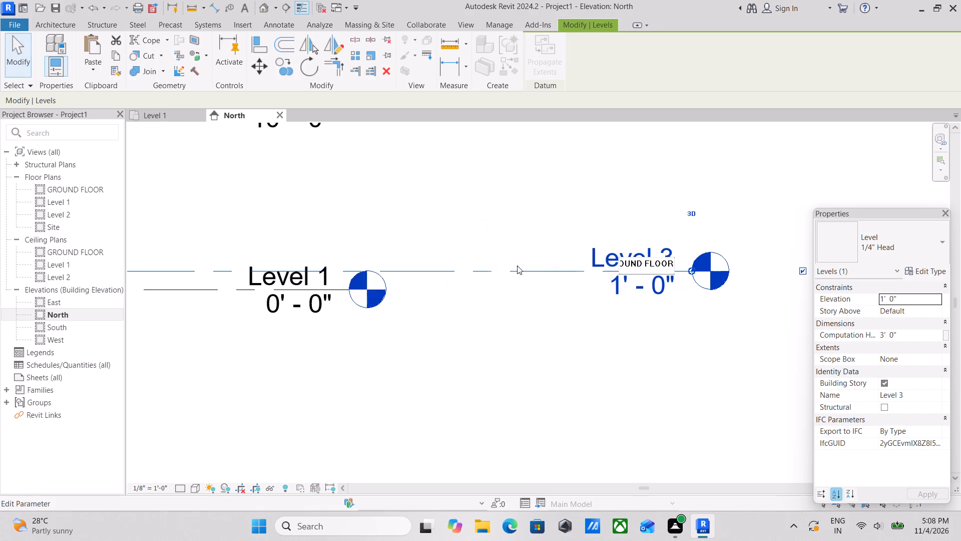
Rename Level 1 as GROUND LEVEL and rename its corresponding views too.
{"action": "scroll", "coordinate": [483, 300], "scroll_direction": "down", "scroll_amount": 3}
{"action": "middle_click_drag", "start_coordinate": [475, 297], "coordinate": [610, 303]}
{"action": "scroll", "coordinate": [570, 303], "scroll_direction": "up", "scroll_amount": 3}
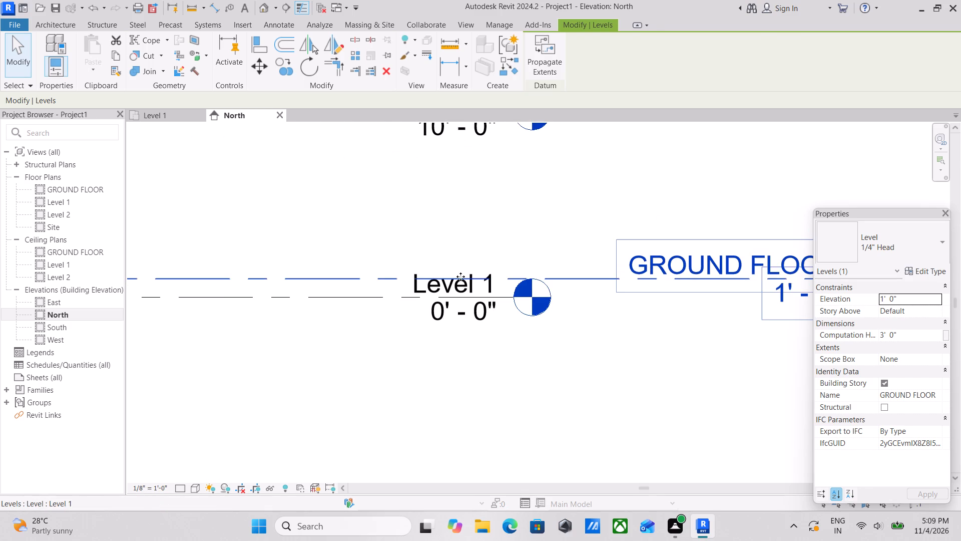
{"action": "key", "text": "Escape"}
{"action": "double_click", "coordinate": [459, 287]}
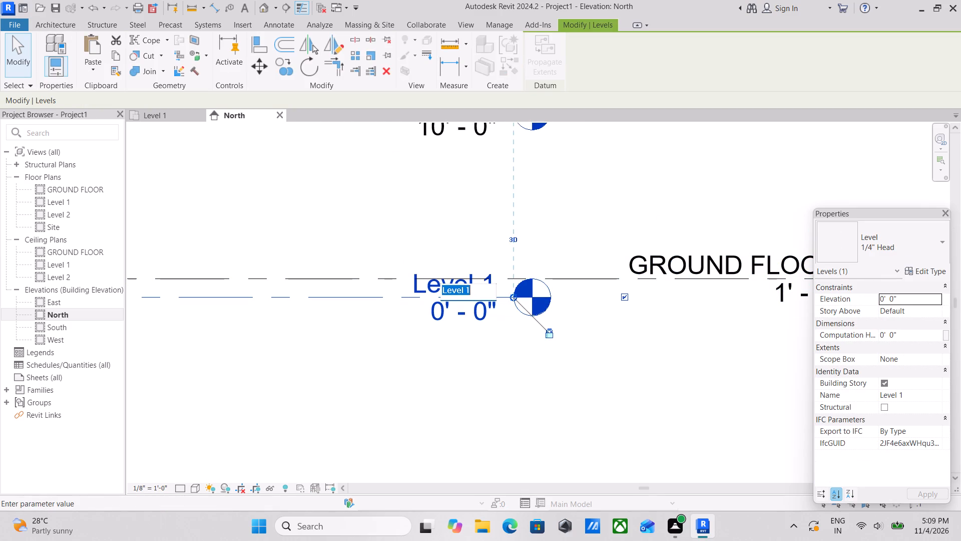
{"action": "type", "text": "GROUN"}
{"action": "key", "text": "d"}
{"action": "key", "text": "space"}
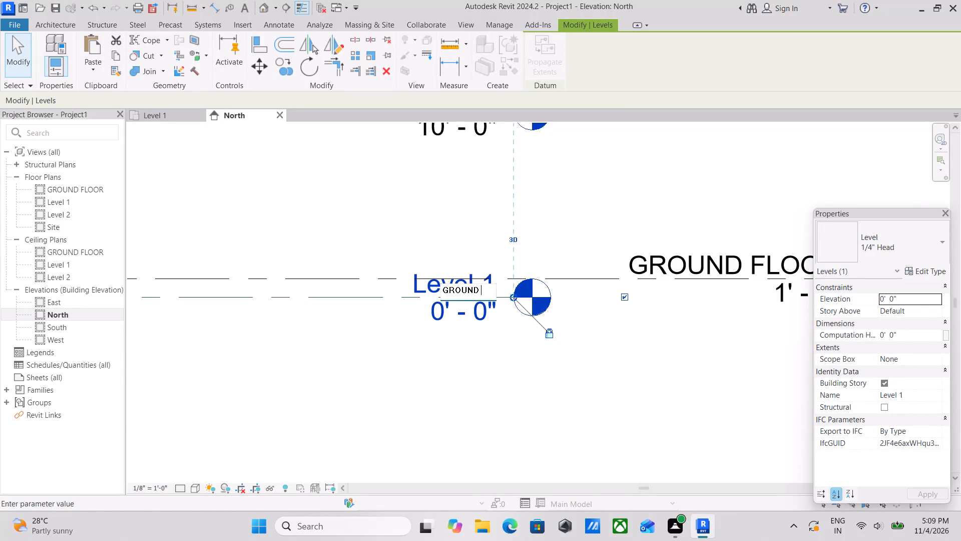
{"action": "scroll", "coordinate": [463, 298], "scroll_direction": "up", "scroll_amount": 2}
{"action": "type", "text": "LEVEL"}
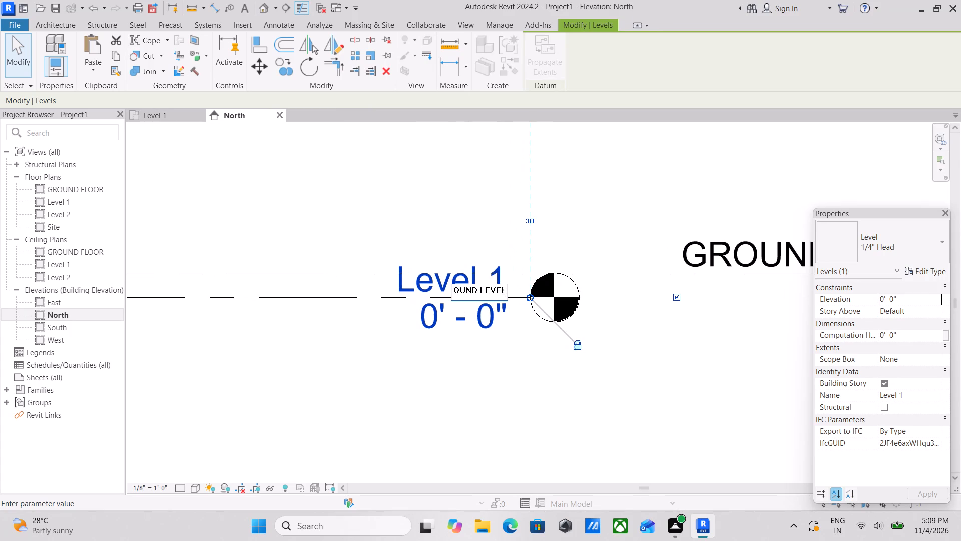
{"action": "key", "text": "Return"}
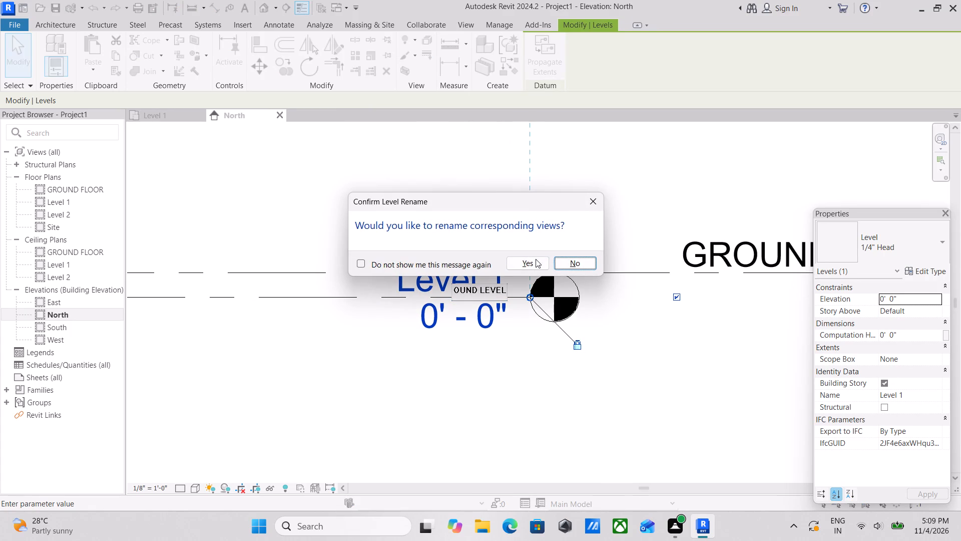
{"action": "left_click", "coordinate": [527, 265]}
{"action": "key", "text": "Escape"}
Place an aligned dimension between the Level 2 line and the GROUND FLOOR line.
{"action": "scroll", "coordinate": [533, 266], "scroll_direction": "down", "scroll_amount": 3}
{"action": "middle_click_drag", "start_coordinate": [473, 231], "coordinate": [576, 300]}
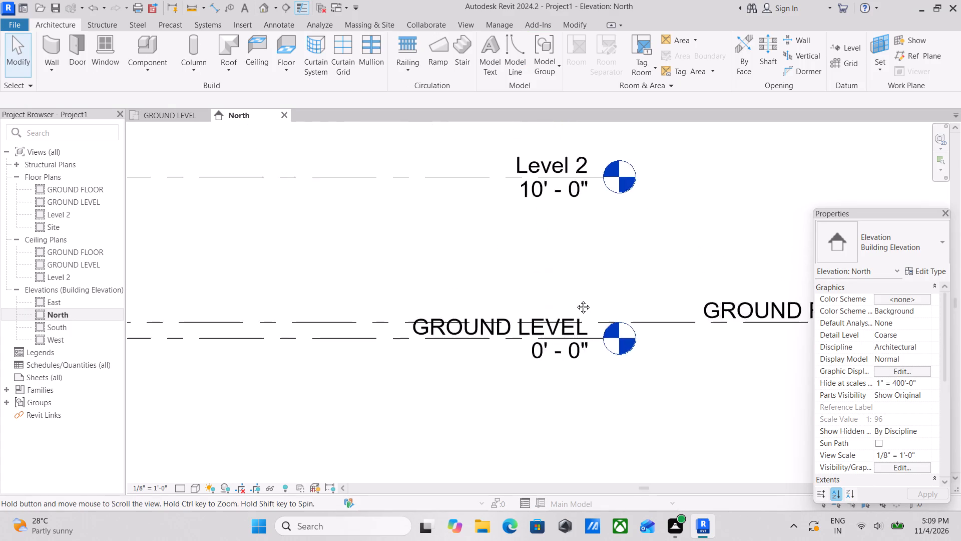
{"action": "middle_click_drag", "start_coordinate": [576, 300], "coordinate": [584, 302]}
{"action": "scroll", "coordinate": [584, 302], "scroll_direction": "up", "scroll_amount": 1}
{"action": "scroll", "coordinate": [584, 302], "scroll_direction": "down", "scroll_amount": 3}
{"action": "middle_click_drag", "start_coordinate": [561, 294], "coordinate": [826, 314]}
{"action": "scroll", "coordinate": [828, 314], "scroll_direction": "up", "scroll_amount": 1}
{"action": "middle_click_drag", "start_coordinate": [256, 308], "coordinate": [433, 275]}
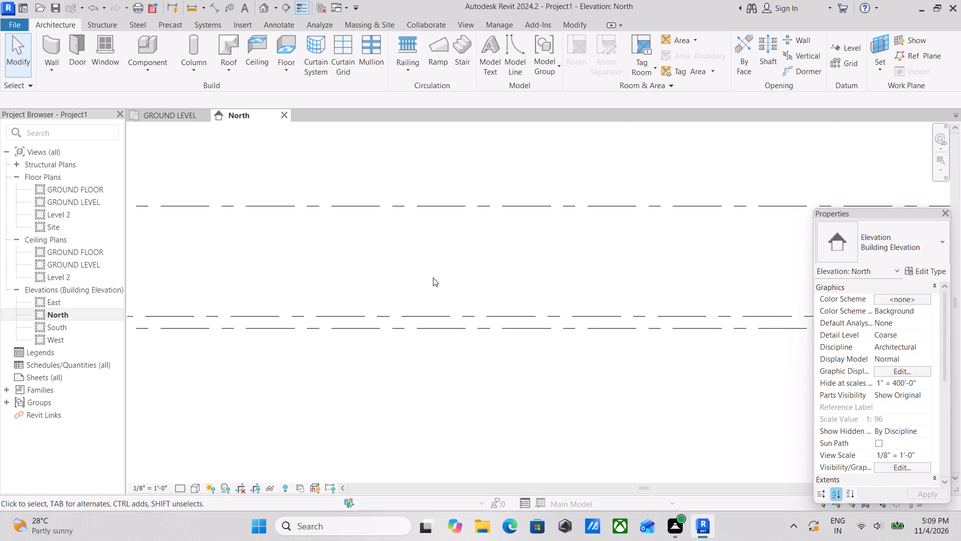
{"action": "type", "text": "LL"}
{"action": "key", "text": "Escape"}
{"action": "middle_click_drag", "start_coordinate": [391, 262], "coordinate": [416, 266]}
{"action": "type", "text": "DI"}
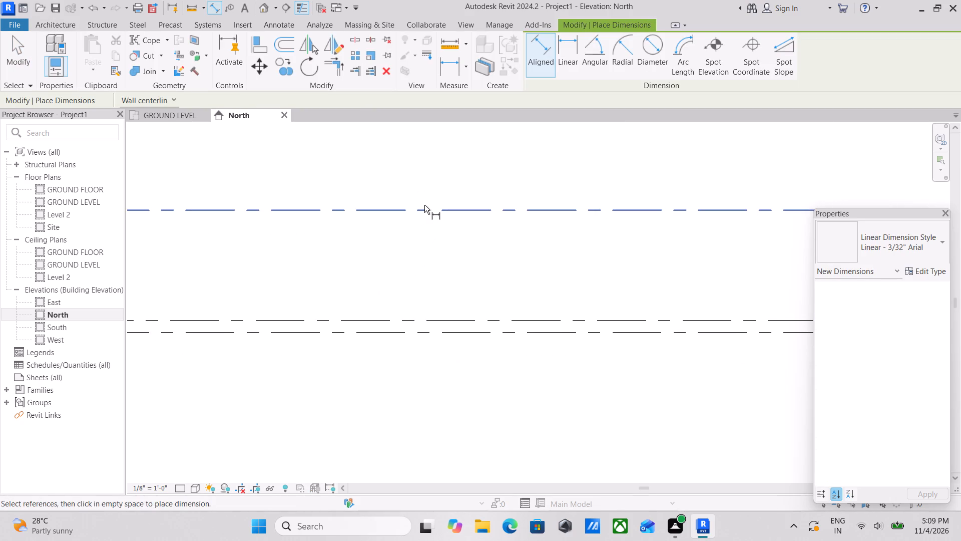
{"action": "left_click", "coordinate": [424, 205]}
{"action": "left_click", "coordinate": [421, 325]}
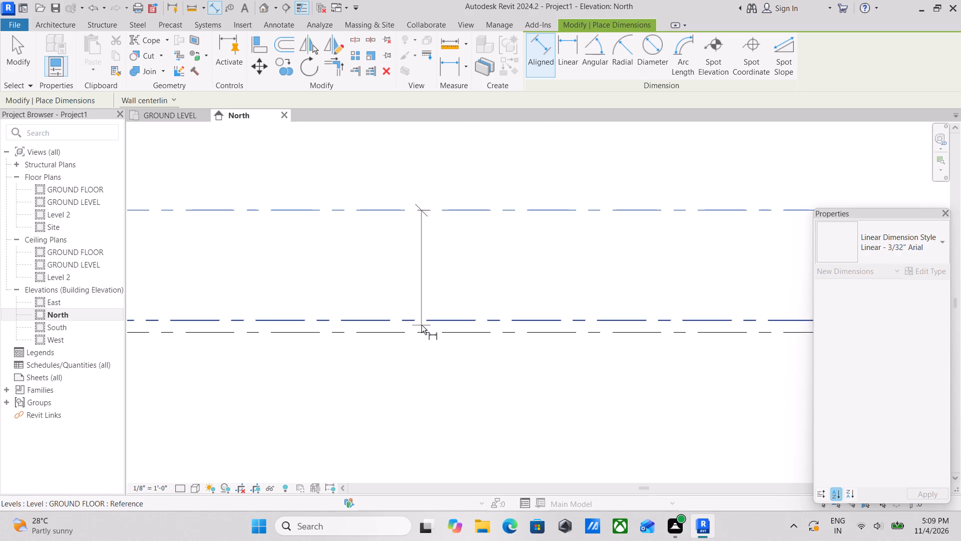
{"action": "left_click", "coordinate": [416, 255]}
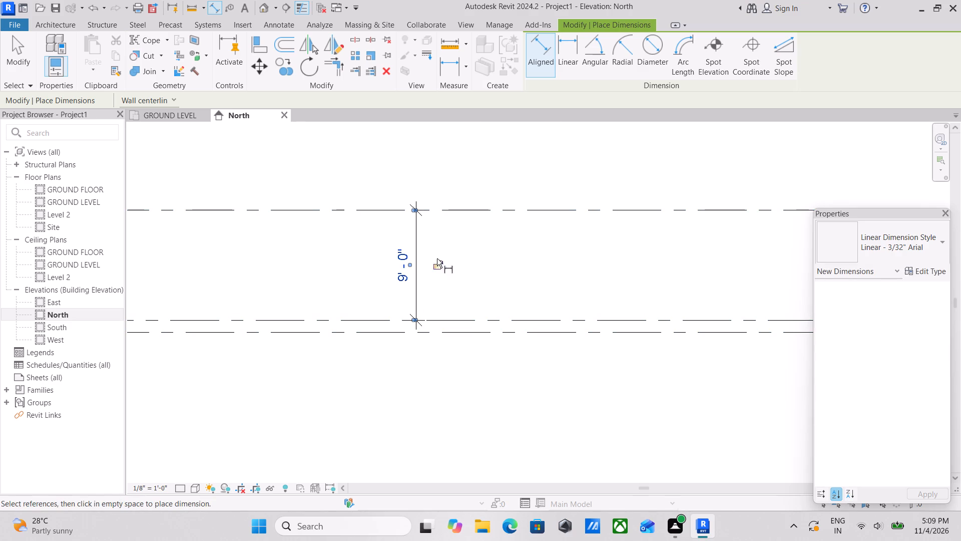
{"action": "scroll", "coordinate": [433, 258], "scroll_direction": "up", "scroll_amount": 3}
{"action": "key", "text": "Escape"}
{"action": "key", "text": "Escape"}
Move Level 2 by setting its dimension above GROUND FLOOR to 10'.
{"action": "left_click", "coordinate": [337, 186]}
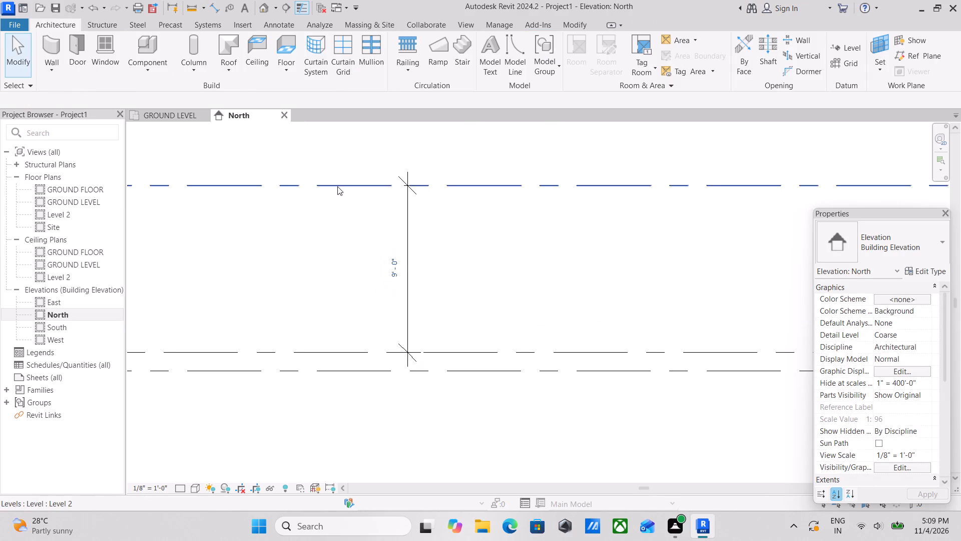
{"action": "left_click", "coordinate": [393, 265]}
{"action": "type", "text": "10'"}
{"action": "key", "text": "Return"}
{"action": "key", "text": "Escape"}
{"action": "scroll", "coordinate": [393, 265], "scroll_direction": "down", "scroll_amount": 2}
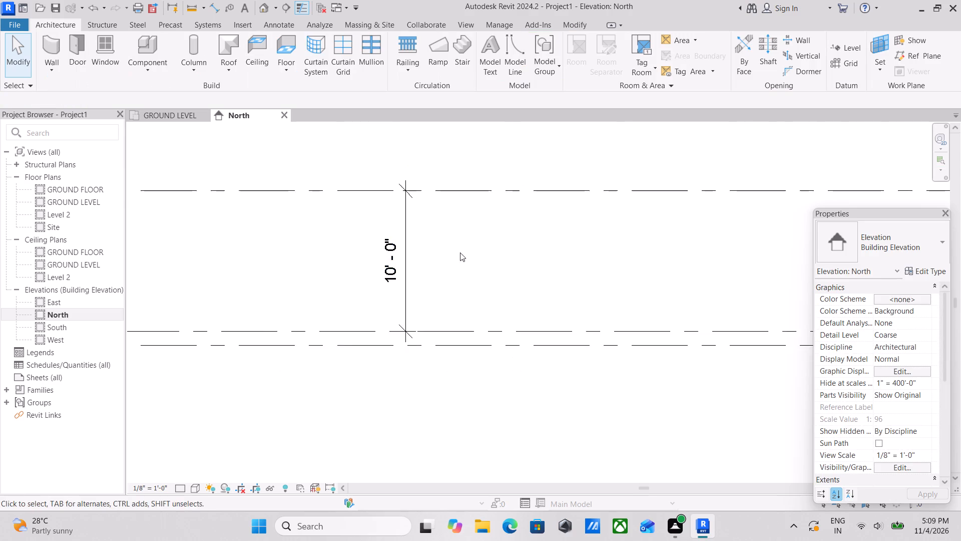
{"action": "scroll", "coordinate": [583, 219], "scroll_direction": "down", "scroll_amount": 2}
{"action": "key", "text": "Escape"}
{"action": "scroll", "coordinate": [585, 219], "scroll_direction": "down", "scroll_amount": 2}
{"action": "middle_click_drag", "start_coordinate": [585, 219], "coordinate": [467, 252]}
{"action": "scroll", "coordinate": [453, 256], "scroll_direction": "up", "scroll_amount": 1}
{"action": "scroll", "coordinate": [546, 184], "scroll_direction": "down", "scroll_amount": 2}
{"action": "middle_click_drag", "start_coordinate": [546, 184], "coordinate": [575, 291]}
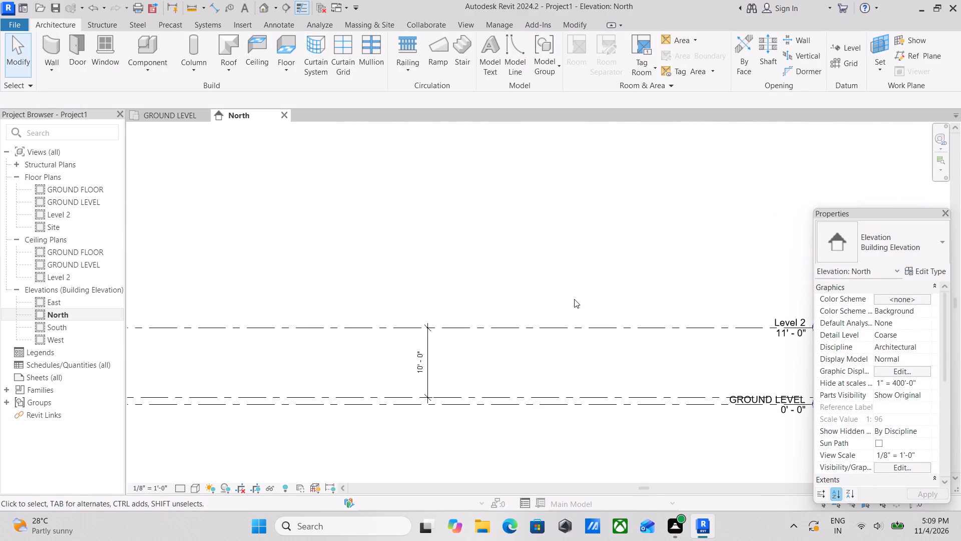
Create a new level 10' above Level 2 by picking the Level 2 line with a 10' offset.
{"action": "scroll", "coordinate": [574, 299], "scroll_direction": "down", "scroll_amount": 2}
{"action": "key", "text": "Escape"}
{"action": "scroll", "coordinate": [453, 319], "scroll_direction": "up", "scroll_amount": 3}
{"action": "scroll", "coordinate": [486, 259], "scroll_direction": "down", "scroll_amount": 1}
{"action": "middle_click_drag", "start_coordinate": [486, 259], "coordinate": [499, 265]}
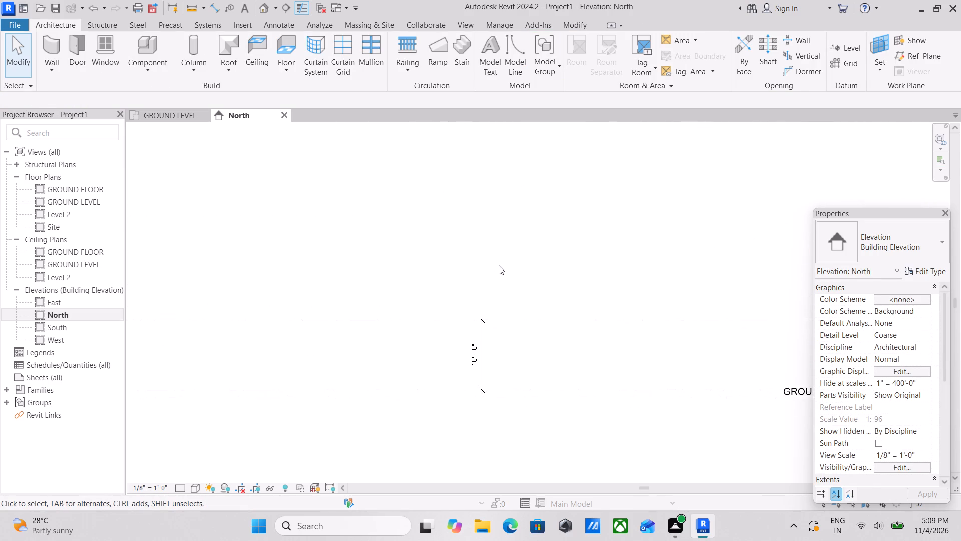
{"action": "middle_click_drag", "start_coordinate": [506, 261], "coordinate": [506, 286]}
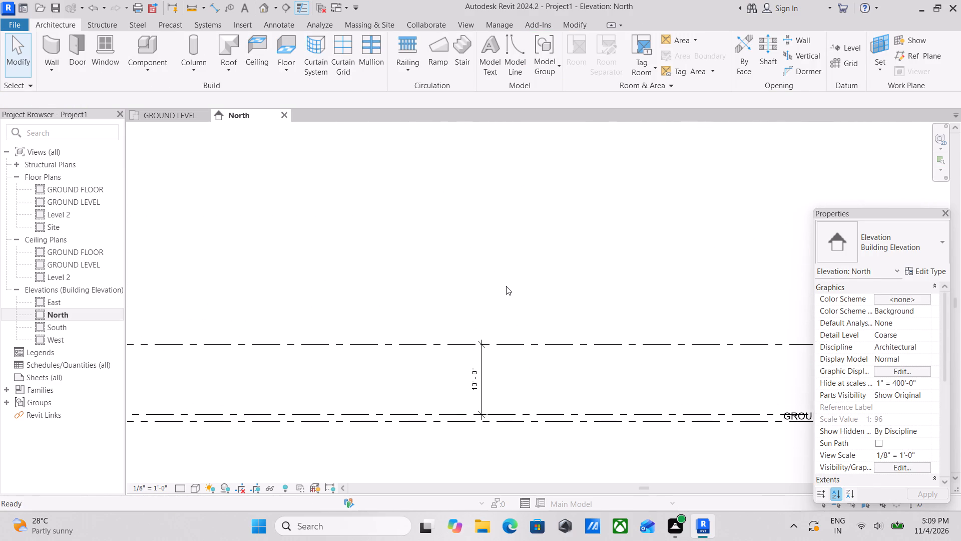
{"action": "type", "text": "LL"}
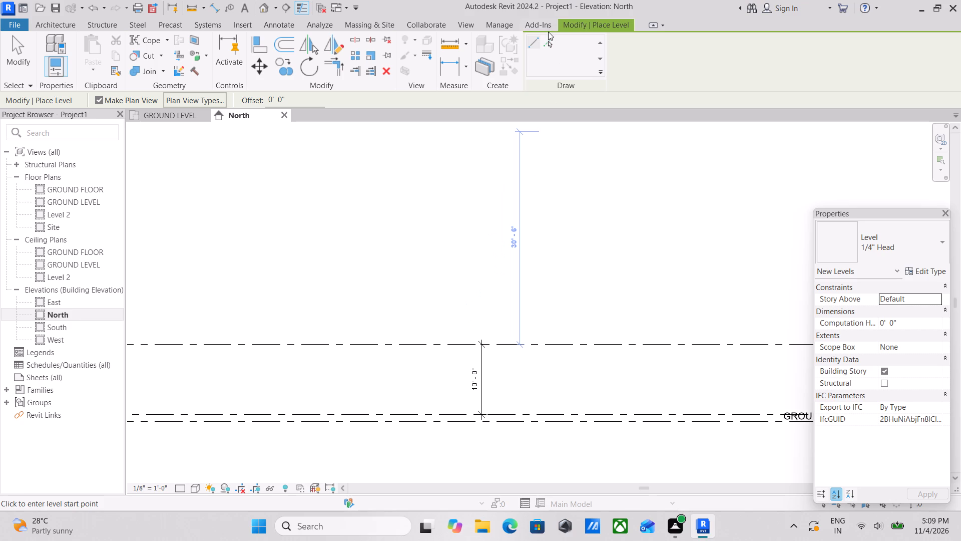
{"action": "left_click", "coordinate": [547, 37]}
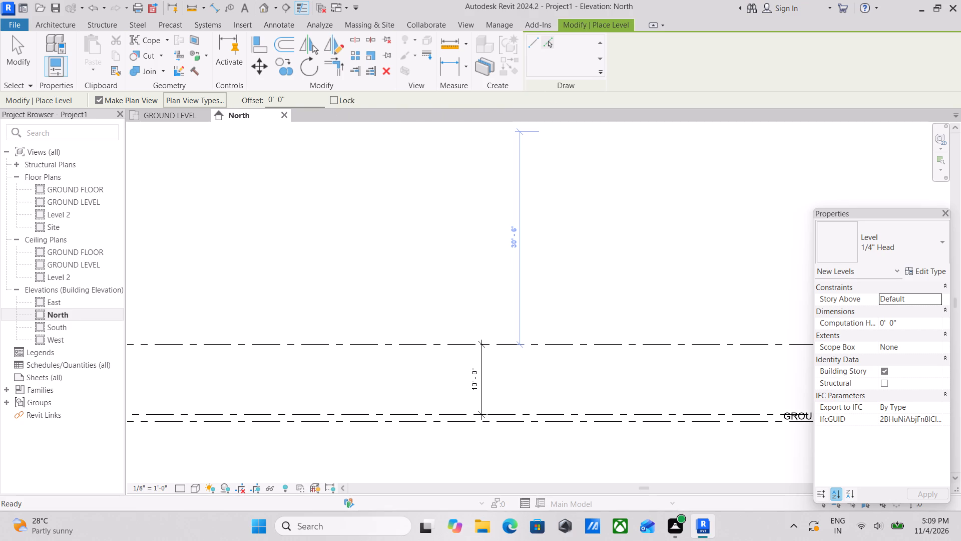
{"action": "left_click_drag", "start_coordinate": [302, 98], "coordinate": [259, 105]}
{"action": "type", "text": "10'"}
{"action": "key", "text": "Return"}
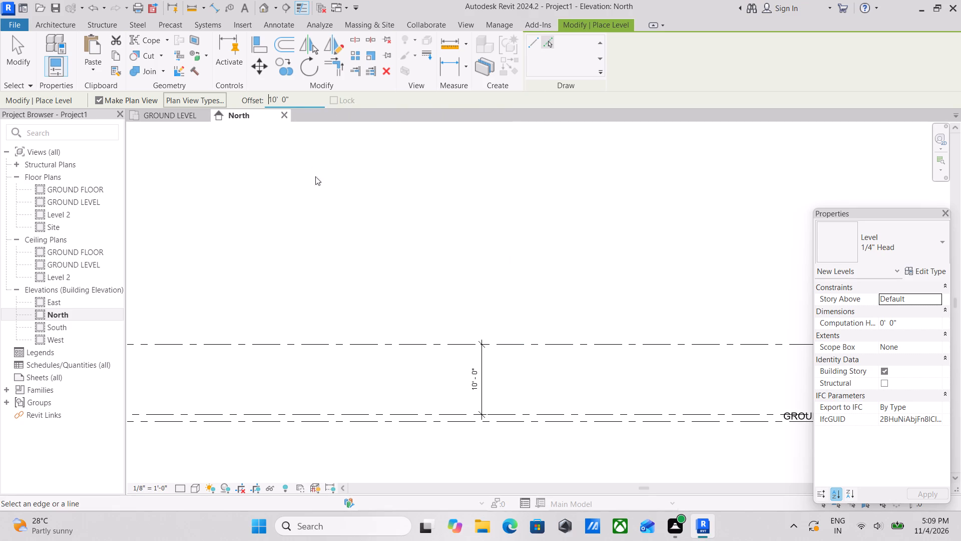
{"action": "middle_click_drag", "start_coordinate": [400, 283], "coordinate": [354, 271]}
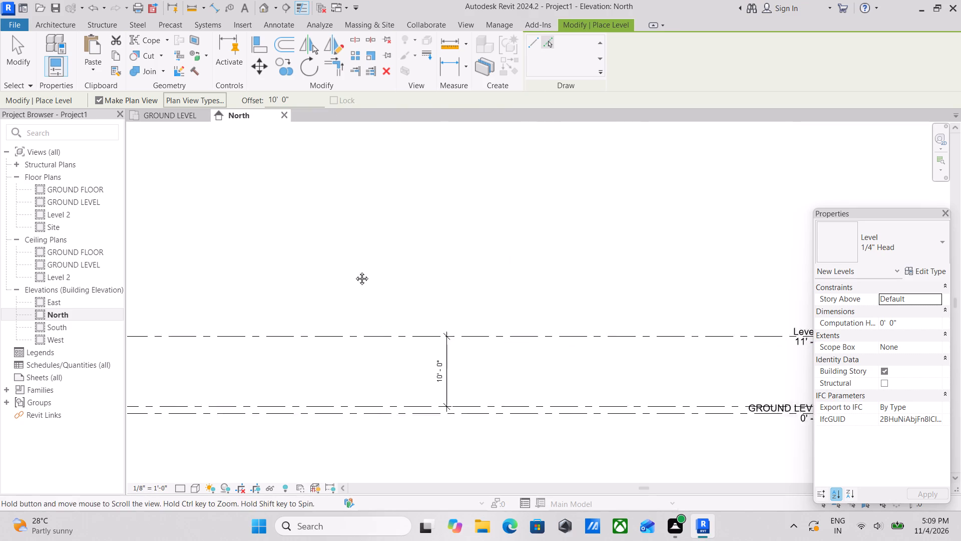
{"action": "middle_click_drag", "start_coordinate": [354, 271], "coordinate": [349, 271]}
{"action": "left_click", "coordinate": [475, 329]}
{"action": "middle_click_drag", "start_coordinate": [517, 290], "coordinate": [501, 289]}
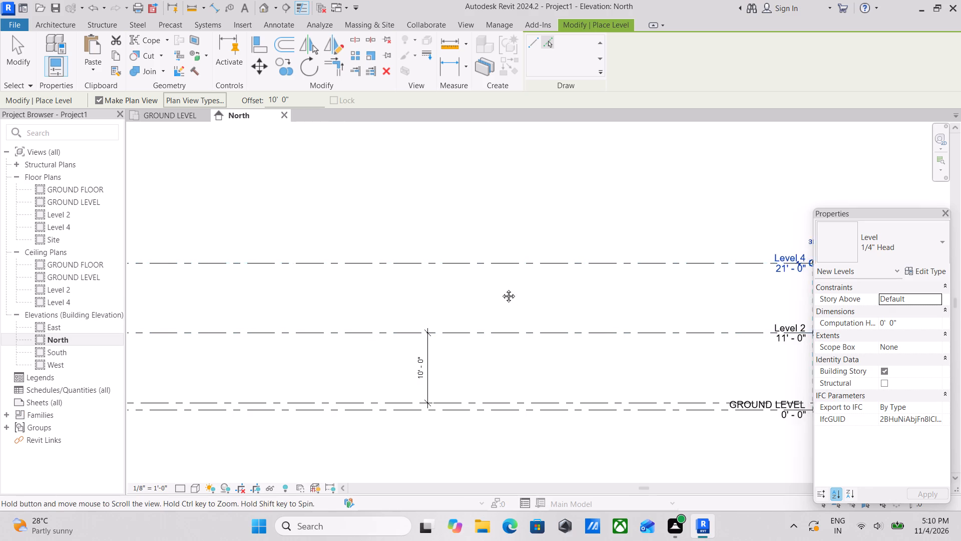
{"action": "middle_click_drag", "start_coordinate": [501, 289], "coordinate": [370, 287]}
{"action": "key", "text": "Escape"}
{"action": "key", "text": "Escape"}
Rename Level 2 as FIRST FLOOR and rename its corresponding views too.
{"action": "scroll", "coordinate": [718, 345], "scroll_direction": "up", "scroll_amount": 2}
{"action": "key", "text": "Escape"}
{"action": "scroll", "coordinate": [600, 278], "scroll_direction": "up", "scroll_amount": 3}
{"action": "key", "text": "Escape"}
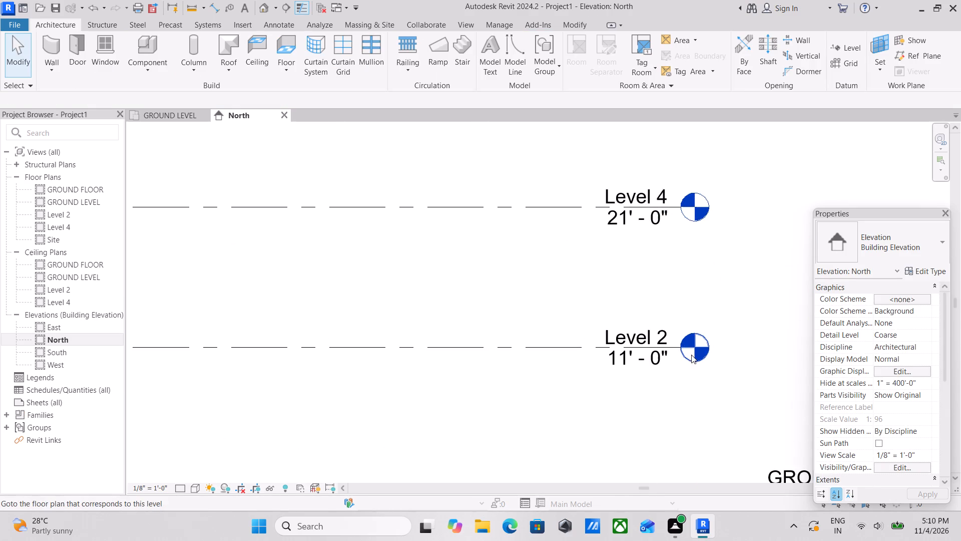
{"action": "scroll", "coordinate": [684, 353], "scroll_direction": "up", "scroll_amount": 3}
{"action": "key", "text": "Escape"}
{"action": "double_click", "coordinate": [626, 325]}
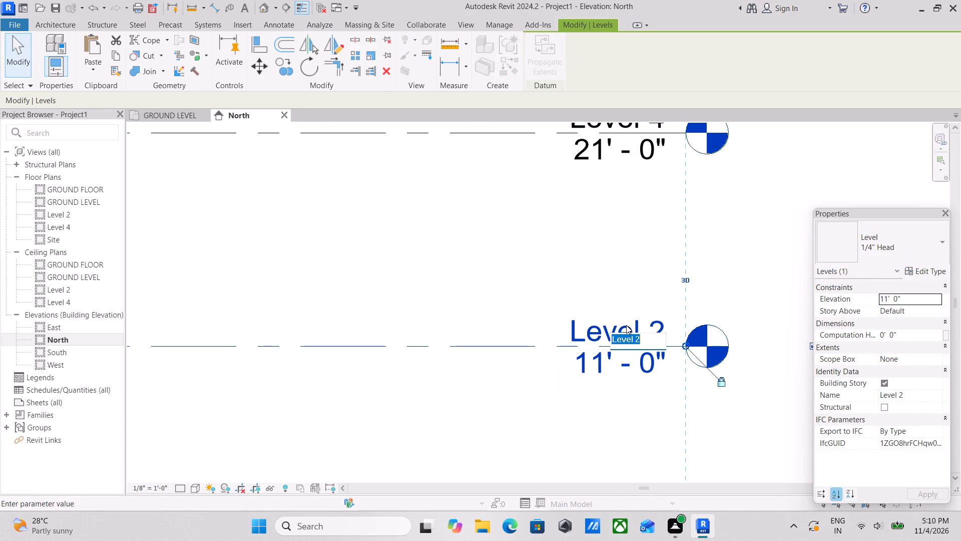
{"action": "type", "text": "FIRST"}
{"action": "key", "text": "space"}
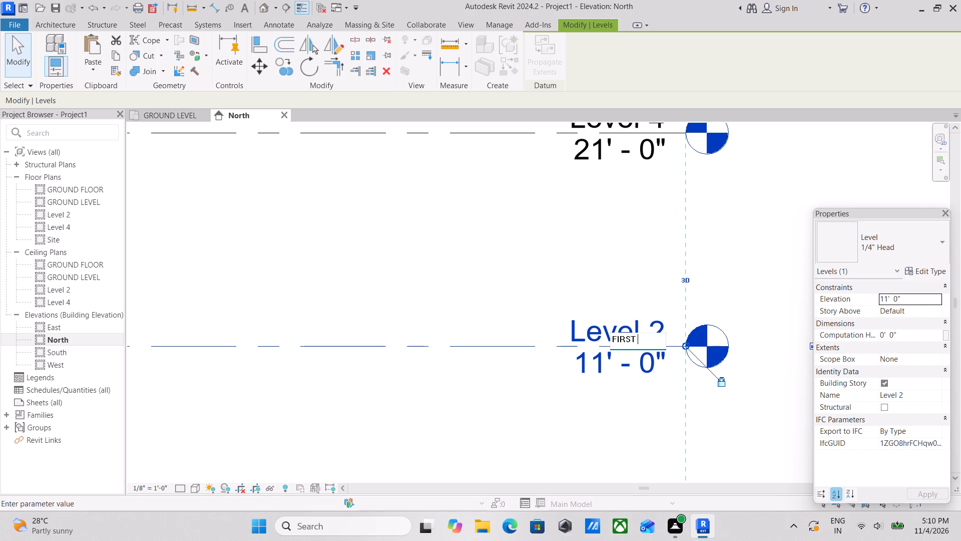
{"action": "type", "text": "FLOO"}
{"action": "key", "text": "r"}
{"action": "key", "text": "Return"}
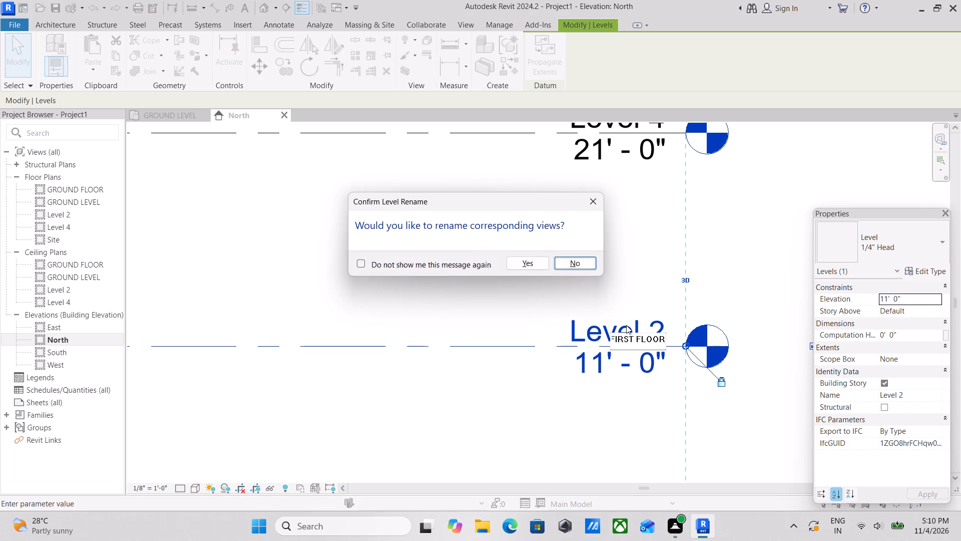
{"action": "left_click", "coordinate": [523, 258]}
Rename Level 4 as SECOND FLR and rename its corresponding views too.
{"action": "scroll", "coordinate": [638, 258], "scroll_direction": "down", "scroll_amount": 3}
{"action": "middle_click_drag", "start_coordinate": [643, 265], "coordinate": [674, 349]}
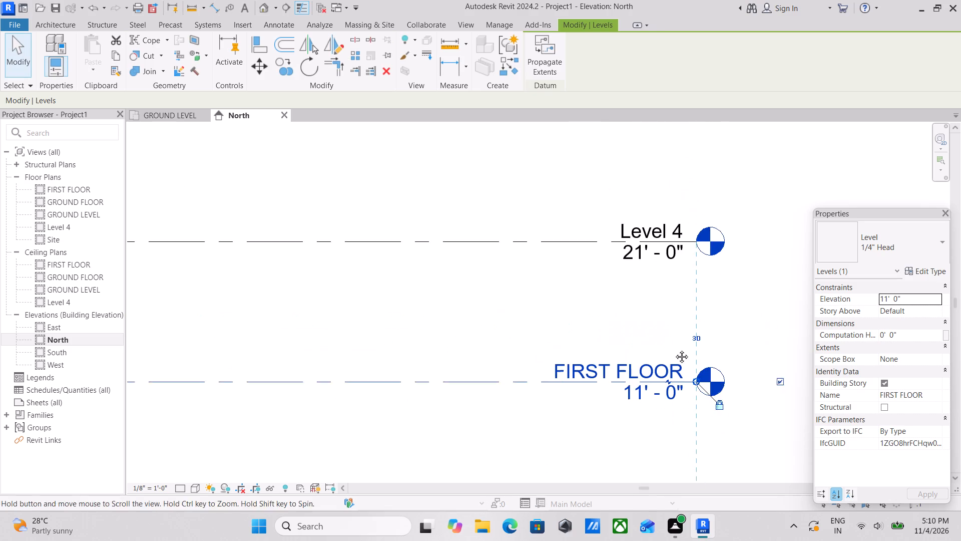
{"action": "middle_click_drag", "start_coordinate": [674, 349], "coordinate": [674, 350]}
{"action": "scroll", "coordinate": [673, 279], "scroll_direction": "up", "scroll_amount": 3}
{"action": "double_click", "coordinate": [677, 220]}
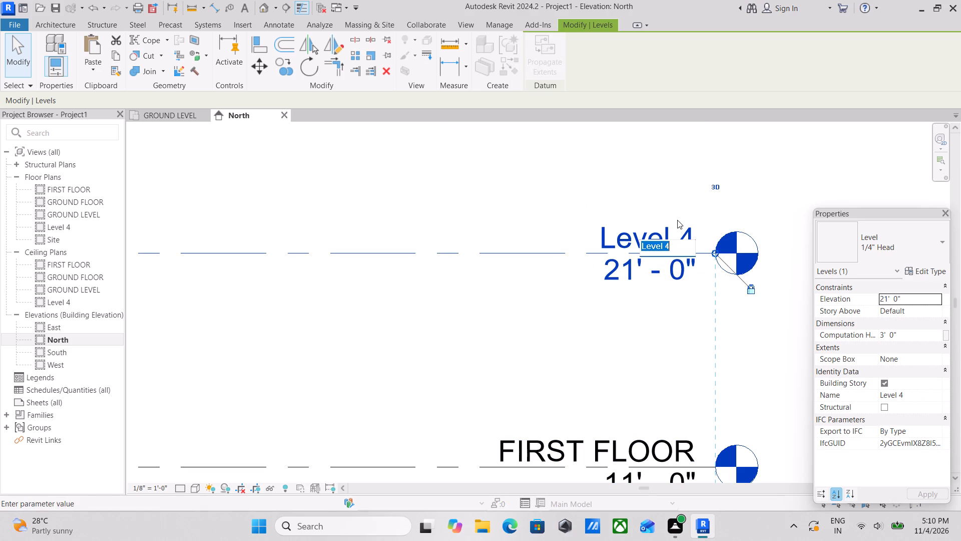
{"action": "type", "text": "SECOND"}
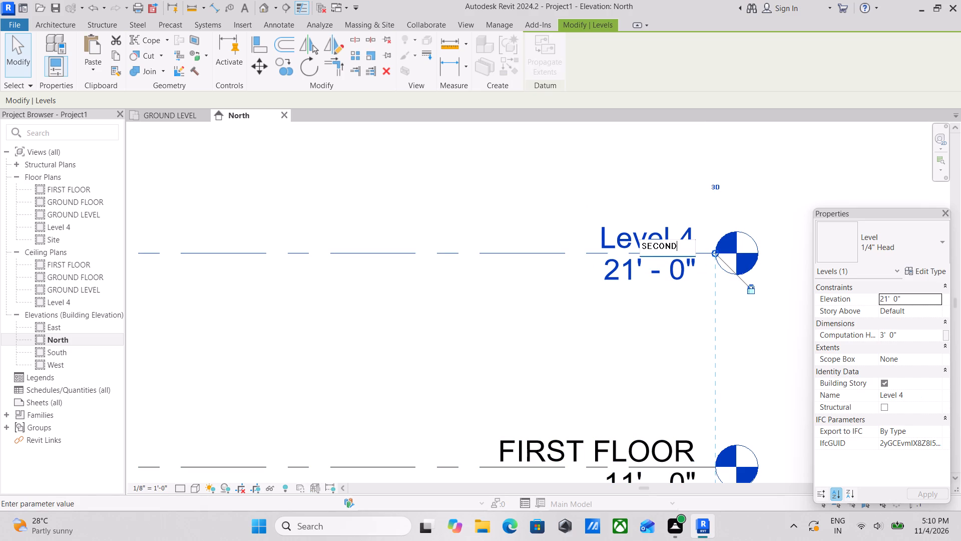
{"action": "key", "text": "space"}
{"action": "type", "text": "FLR"}
{"action": "key", "text": "Return"}
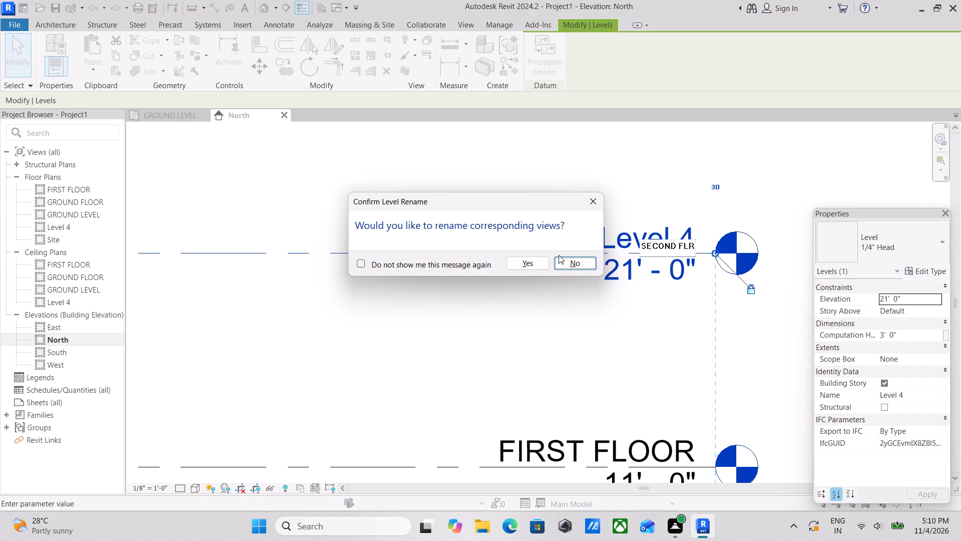
{"action": "left_click", "coordinate": [529, 258]}
Delete the dimension between the FIRST FLOOR and GROUND FLOOR level lines.
{"action": "scroll", "coordinate": [573, 285], "scroll_direction": "down", "scroll_amount": 3}
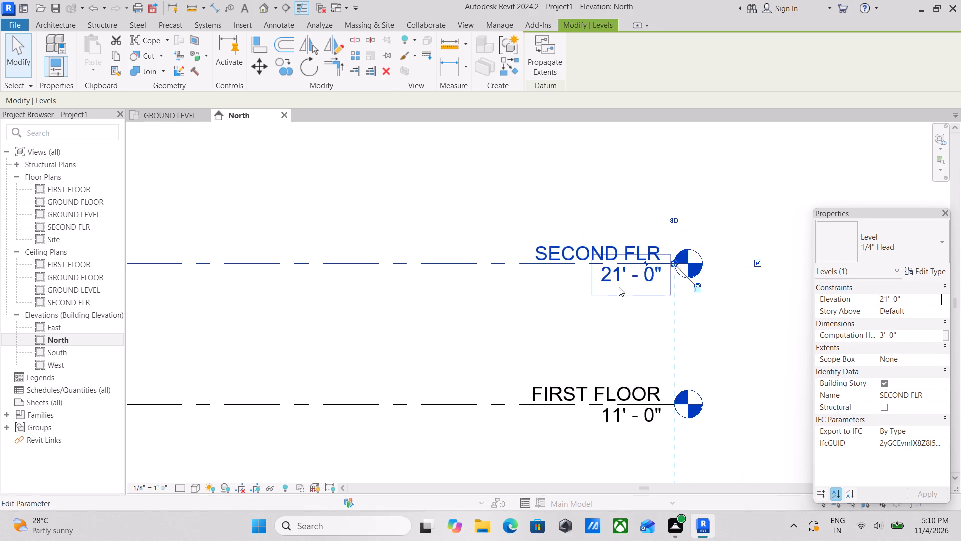
{"action": "scroll", "coordinate": [601, 296], "scroll_direction": "down", "scroll_amount": 5}
{"action": "middle_click_drag", "start_coordinate": [505, 308], "coordinate": [671, 287]}
{"action": "key", "text": "Escape"}
{"action": "scroll", "coordinate": [570, 292], "scroll_direction": "down", "scroll_amount": 2}
{"action": "middle_click_drag", "start_coordinate": [560, 293], "coordinate": [633, 280]}
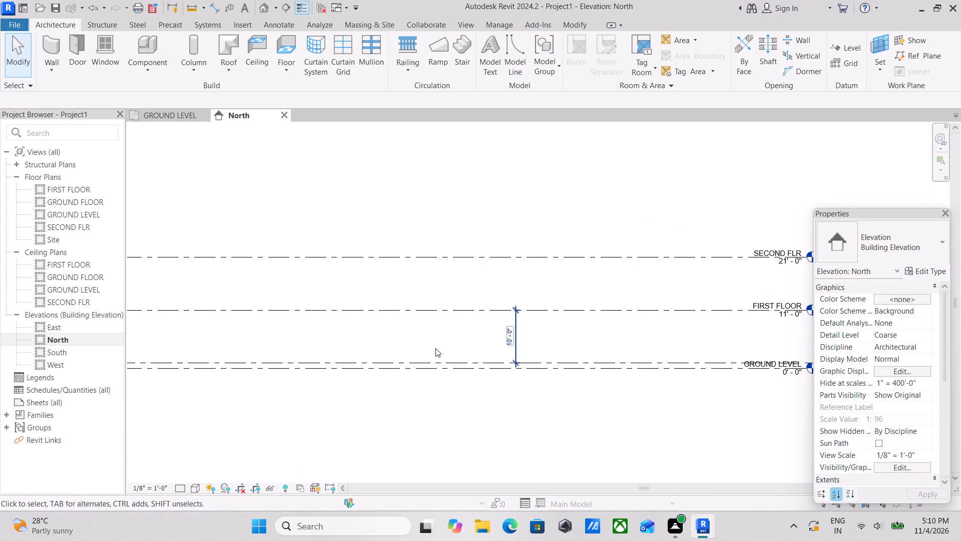
{"action": "scroll", "coordinate": [437, 346], "scroll_direction": "up", "scroll_amount": 4}
{"action": "right_click", "coordinate": [544, 326]}
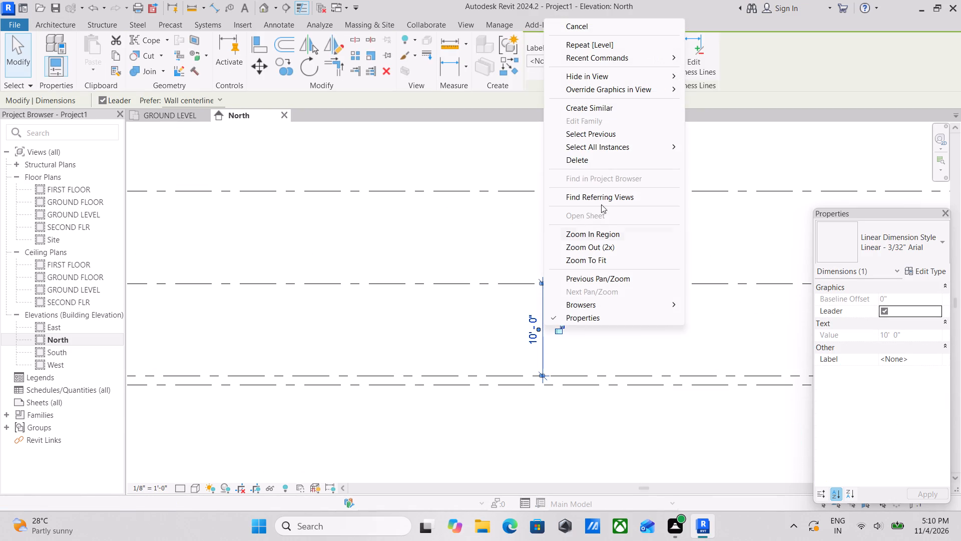
{"action": "left_click", "coordinate": [589, 165]}
Open the GROUND FLOOR floor plan view.
{"action": "scroll", "coordinate": [589, 281], "scroll_direction": "down", "scroll_amount": 3}
{"action": "middle_click_drag", "start_coordinate": [577, 302], "coordinate": [689, 314]}
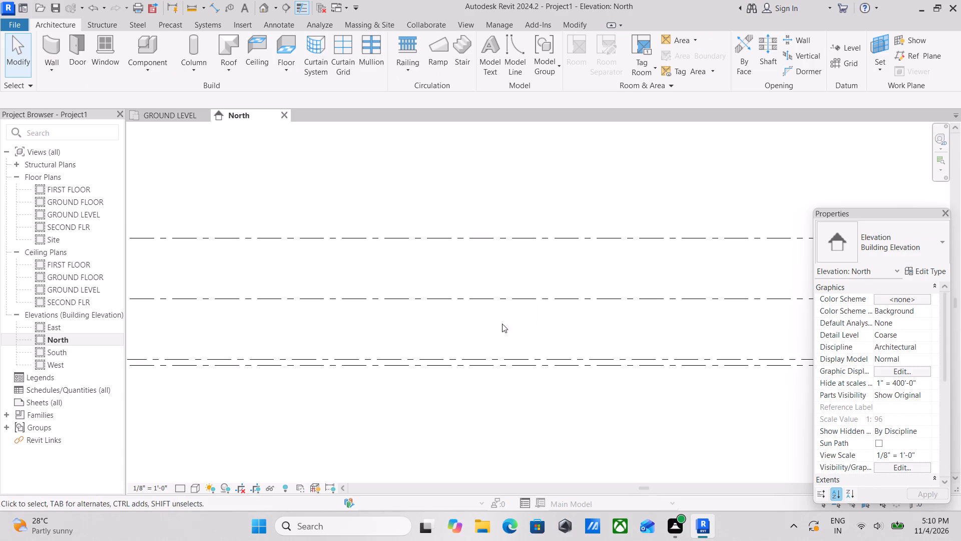
{"action": "middle_click_drag", "start_coordinate": [483, 323], "coordinate": [669, 281]}
{"action": "middle_click_drag", "start_coordinate": [448, 310], "coordinate": [393, 326]}
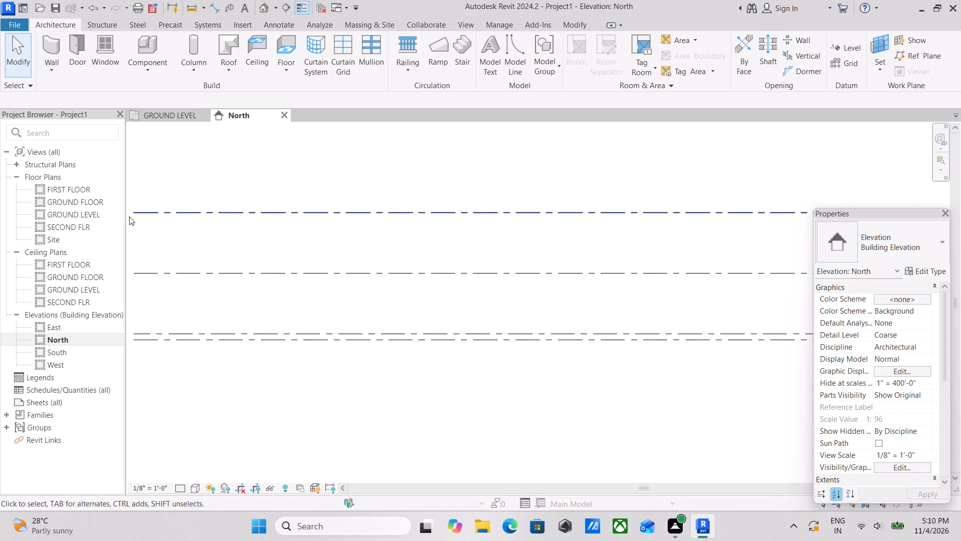
{"action": "double_click", "coordinate": [83, 205]}
{"action": "middle_click_drag", "start_coordinate": [549, 299], "coordinate": [383, 332]}
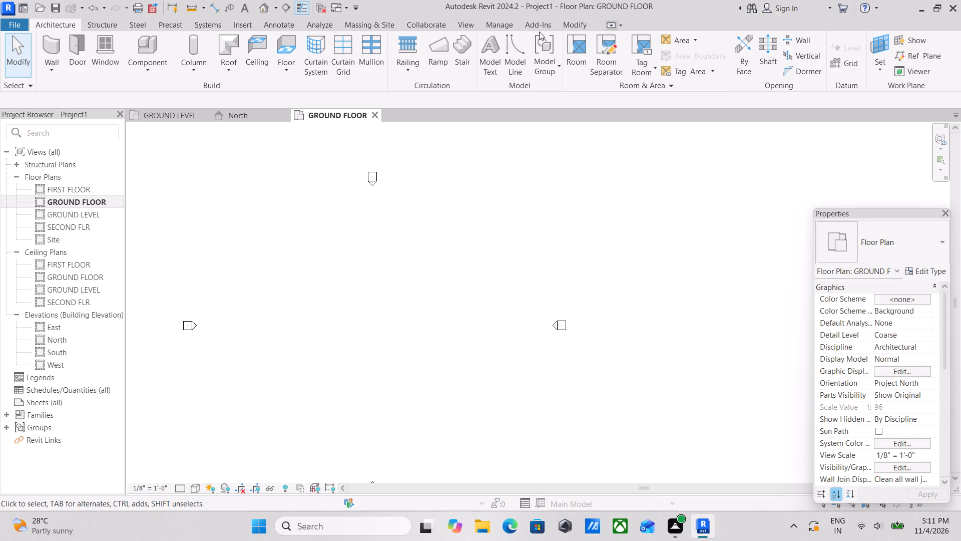
{"action": "scroll", "coordinate": [399, 255], "scroll_direction": "down", "scroll_amount": 4}
{"action": "middle_click_drag", "start_coordinate": [403, 251], "coordinate": [523, 215]}
{"action": "scroll", "coordinate": [475, 237], "scroll_direction": "up", "scroll_amount": 3}
{"action": "middle_click_drag", "start_coordinate": [474, 233], "coordinate": [477, 236]}
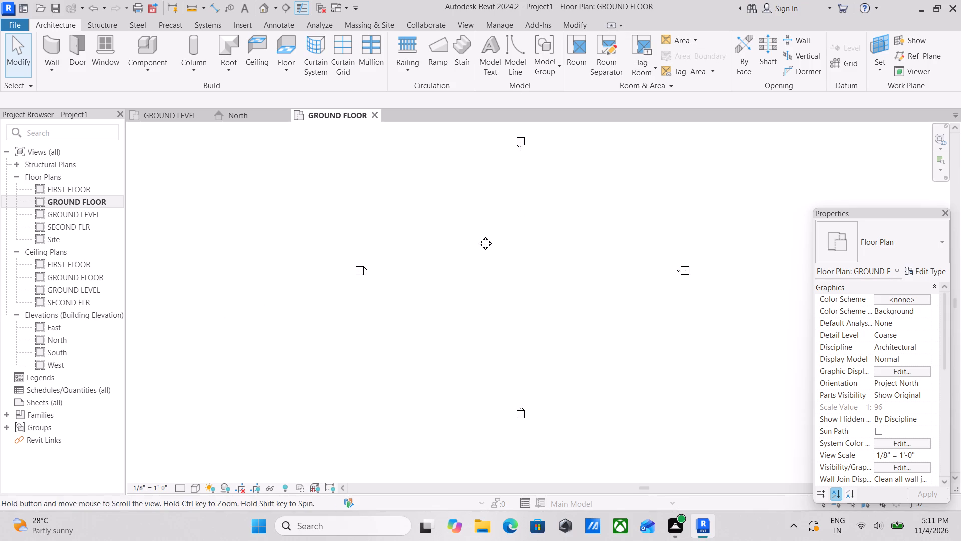
{"action": "middle_click_drag", "start_coordinate": [477, 236], "coordinate": [491, 261]}
{"action": "middle_click_drag", "start_coordinate": [554, 231], "coordinate": [528, 247]}
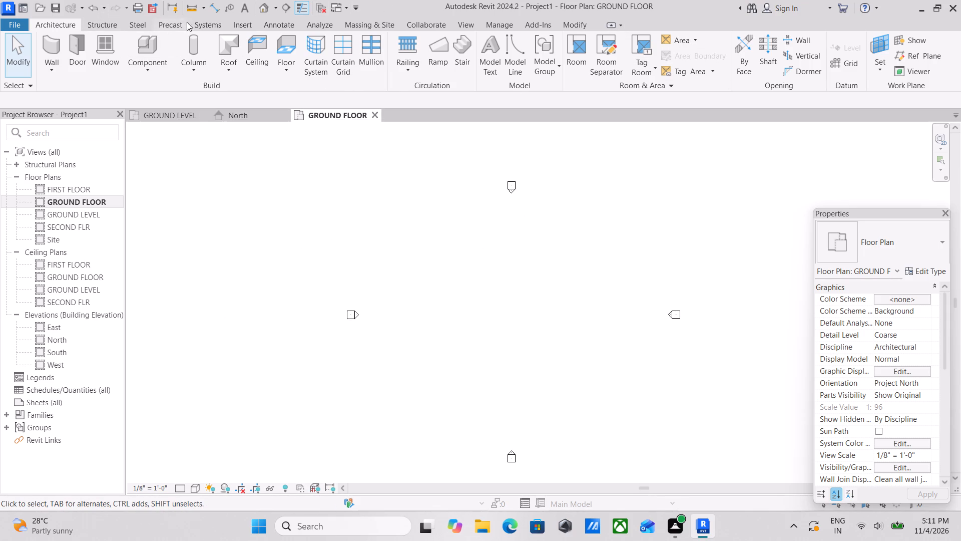
Start a CAD link and choose the drawing G+1 BUILDING 5567.dwg from the Desktop.
{"action": "left_click", "coordinate": [243, 22]}
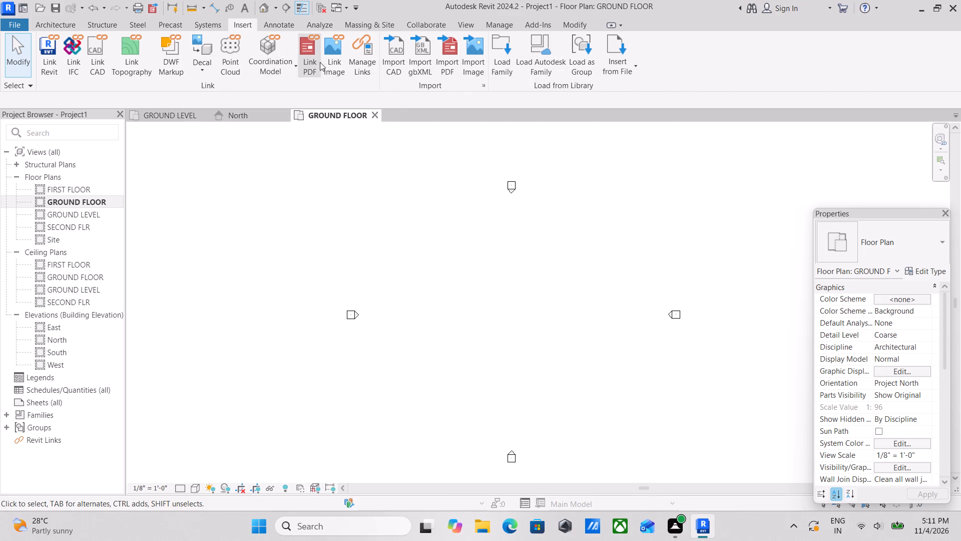
{"action": "left_click", "coordinate": [97, 69]}
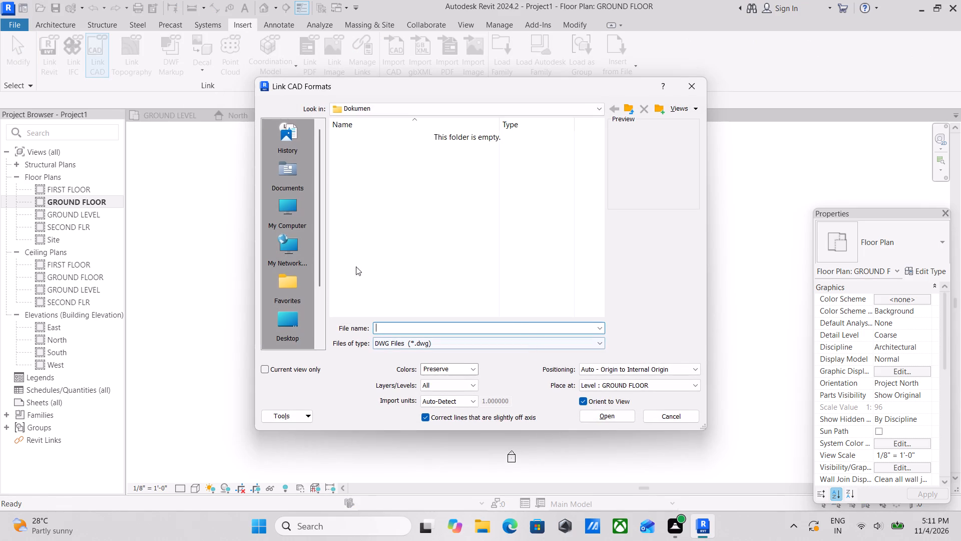
{"action": "scroll", "coordinate": [294, 261], "scroll_direction": "down", "scroll_amount": 4}
{"action": "scroll", "coordinate": [290, 322], "scroll_direction": "down", "scroll_amount": 2}
{"action": "scroll", "coordinate": [292, 297], "scroll_direction": "up", "scroll_amount": 1}
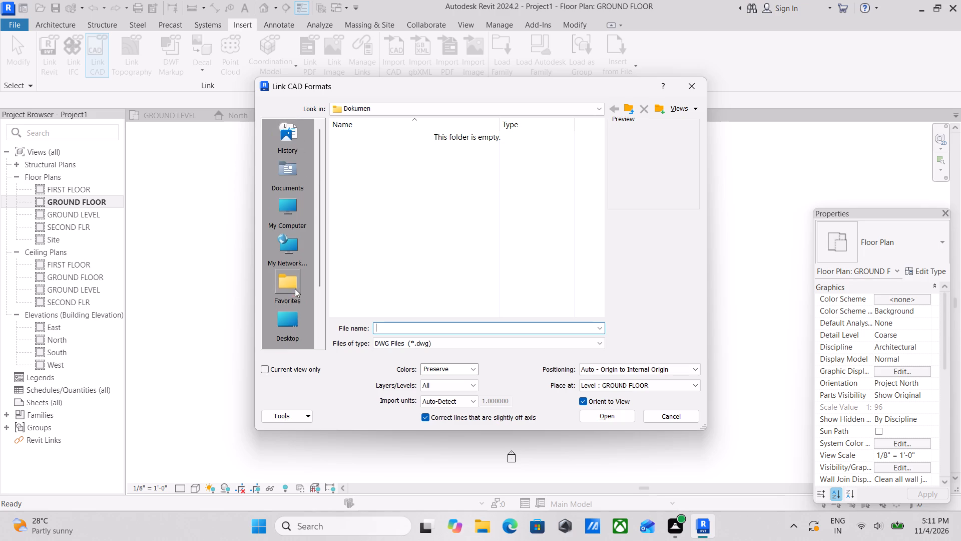
{"action": "scroll", "coordinate": [296, 285], "scroll_direction": "down", "scroll_amount": 1}
{"action": "double_click", "coordinate": [289, 256]}
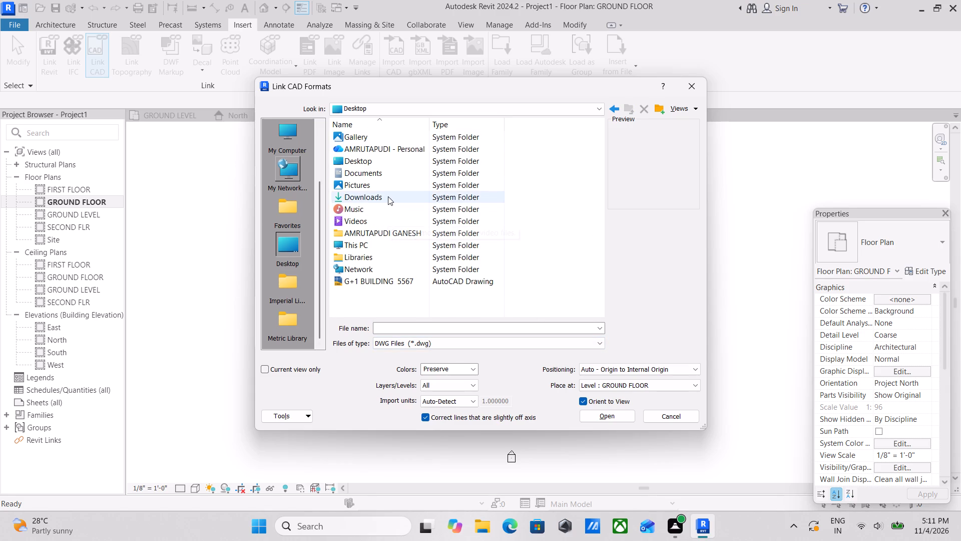
{"action": "left_click", "coordinate": [387, 278]}
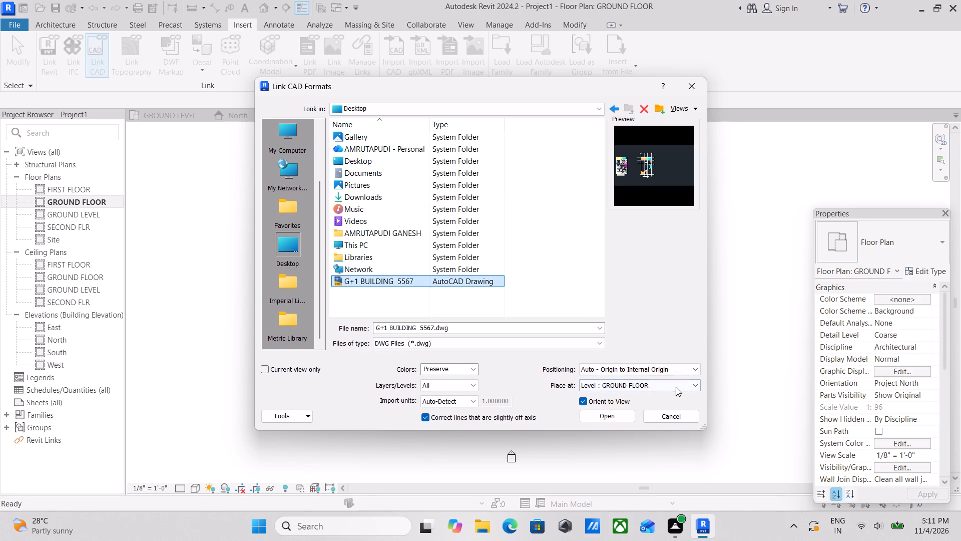
Link the chosen drawing with Auto - Center to Center positioning at level GROUND FLOOR, keeping all layers and Auto-Detect units.
{"action": "left_click", "coordinate": [671, 368]}
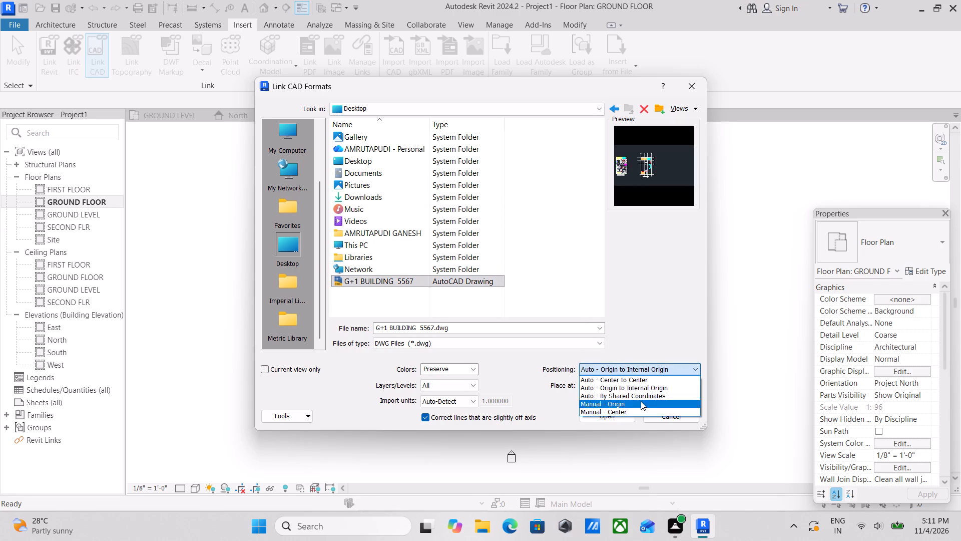
{"action": "left_click", "coordinate": [638, 383]}
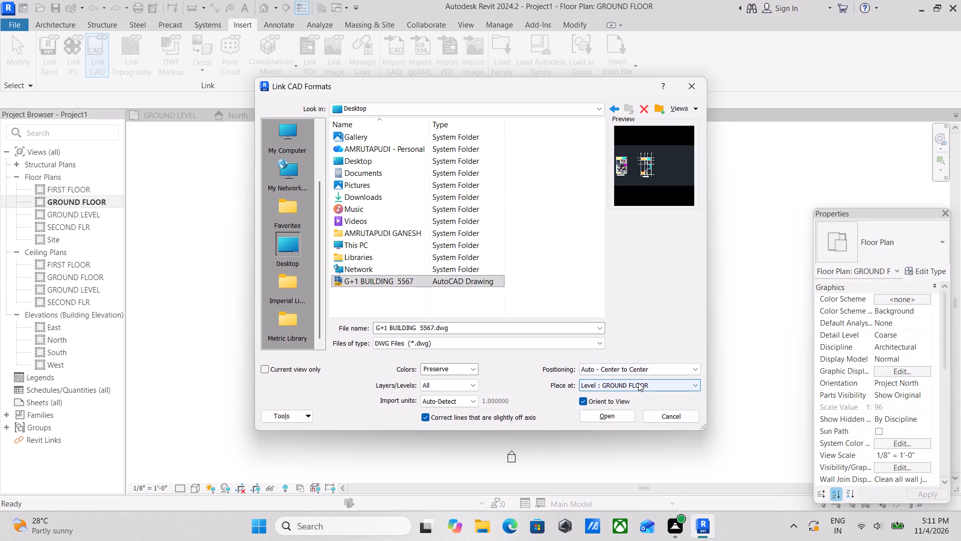
{"action": "left_click", "coordinate": [638, 383]}
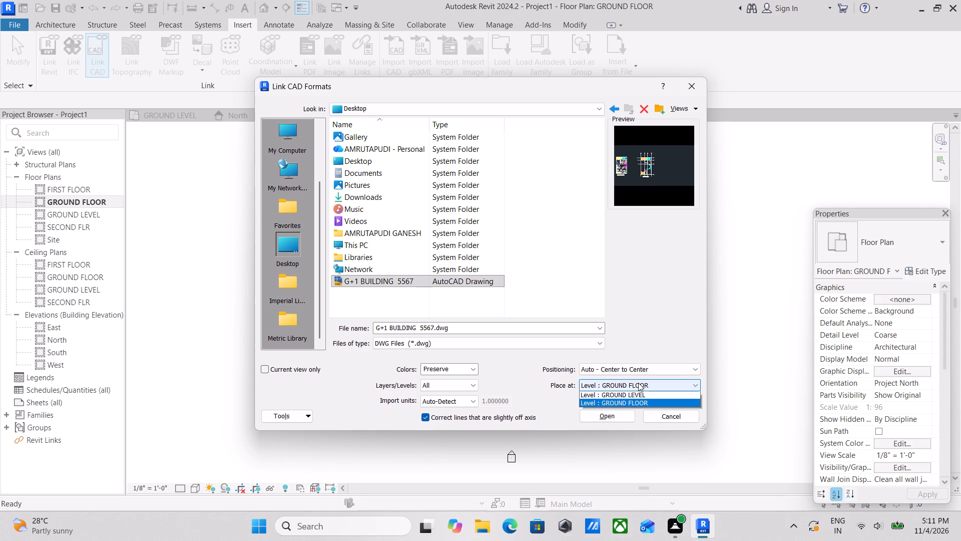
{"action": "left_click", "coordinate": [638, 383]}
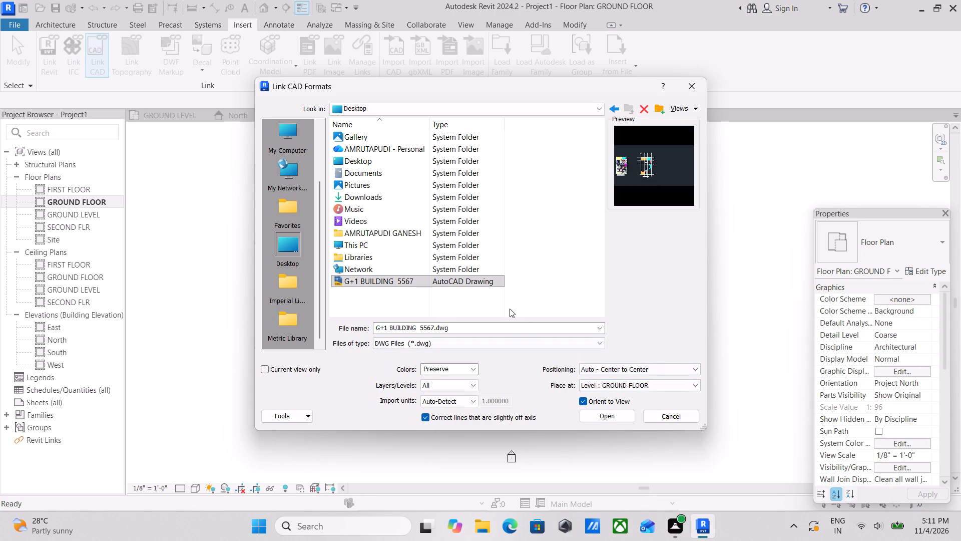
{"action": "left_click", "coordinate": [461, 389]}
{"action": "left_click", "coordinate": [461, 389]}
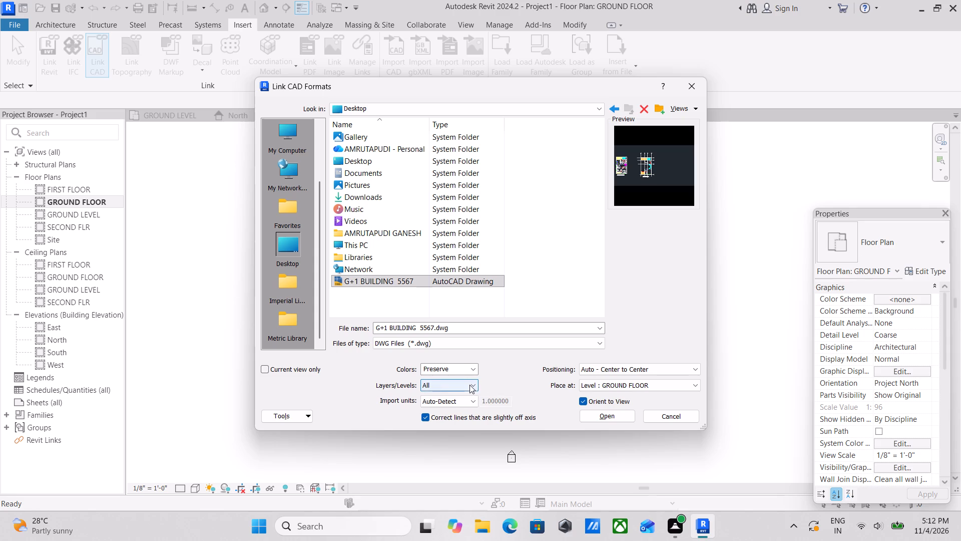
{"action": "left_click", "coordinate": [469, 385]}
{"action": "left_click", "coordinate": [469, 385]}
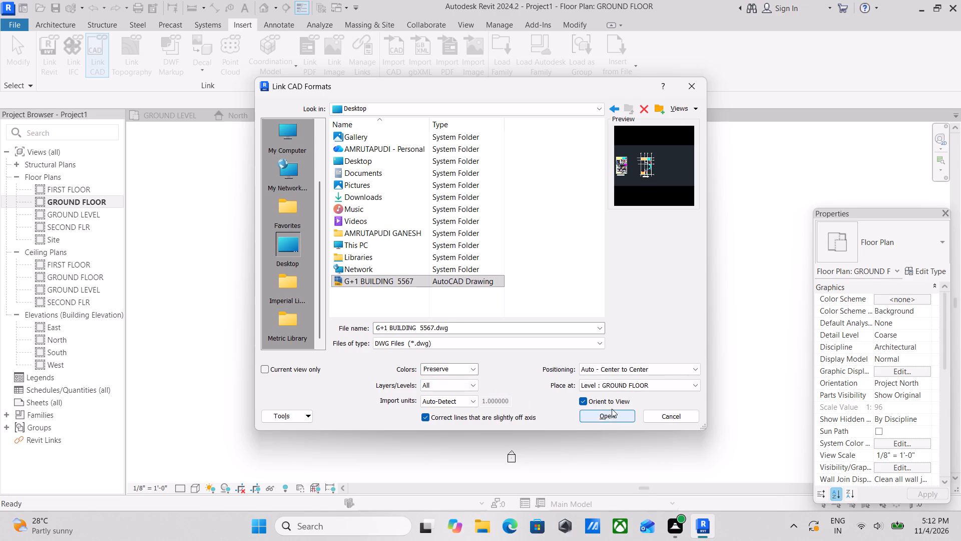
{"action": "left_click", "coordinate": [666, 387]}
{"action": "left_click", "coordinate": [666, 387]}
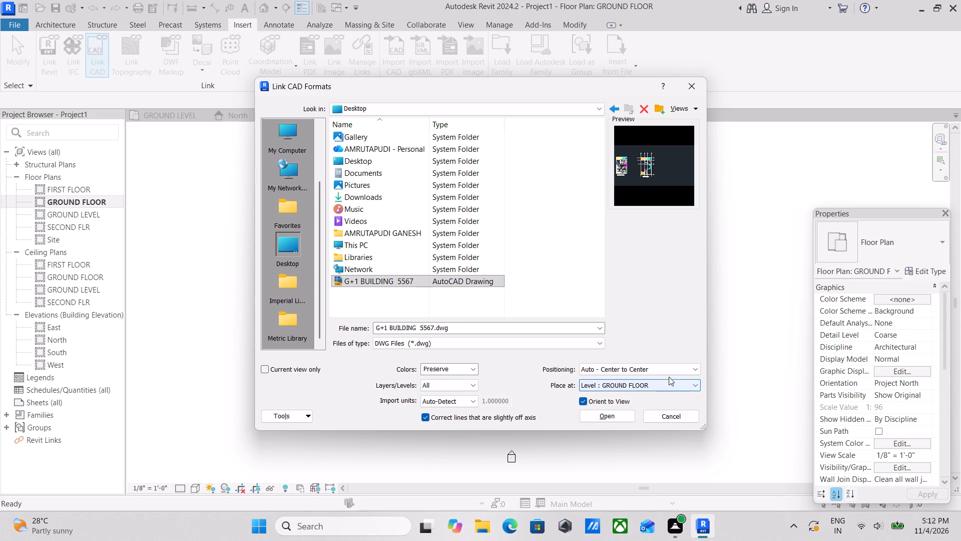
{"action": "left_click", "coordinate": [669, 374]}
{"action": "left_click", "coordinate": [669, 374]}
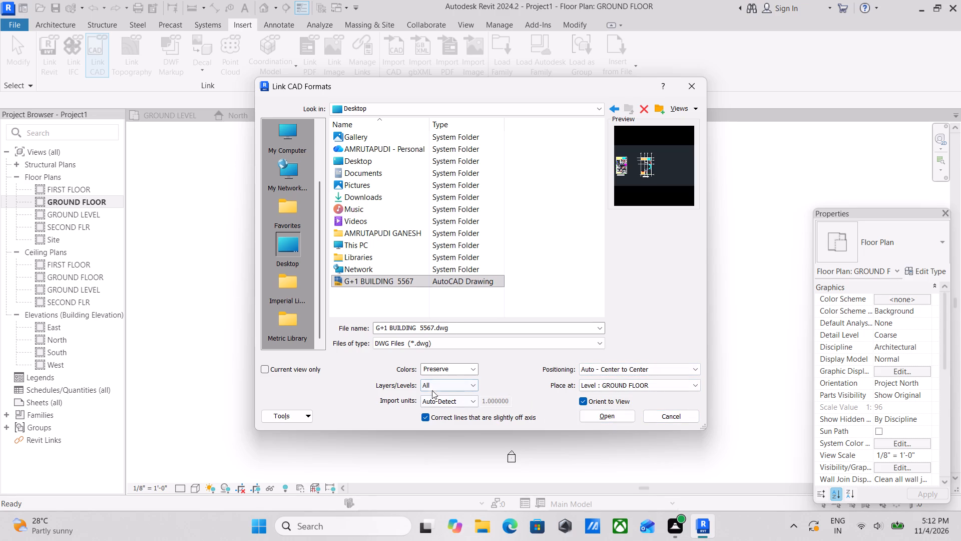
{"action": "left_click", "coordinate": [462, 406]}
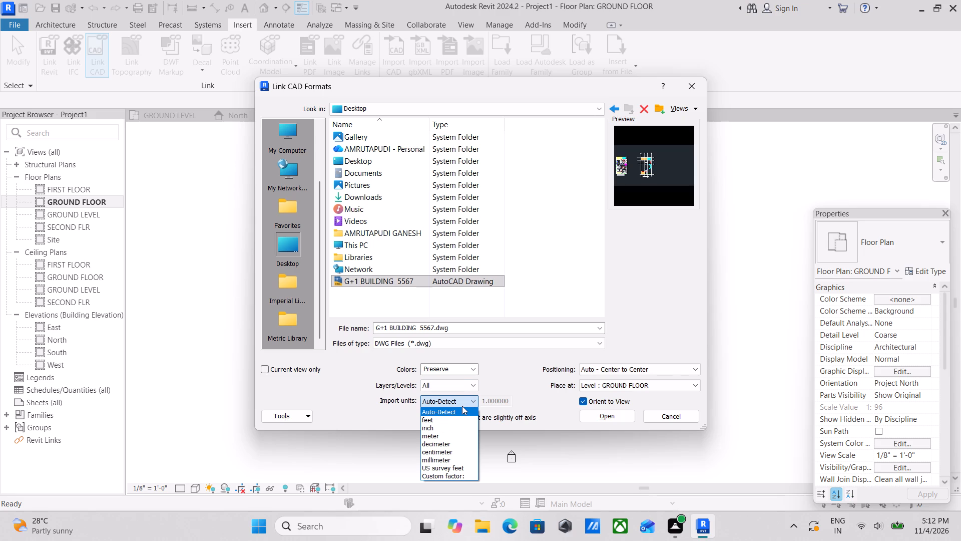
{"action": "left_click", "coordinate": [462, 406]}
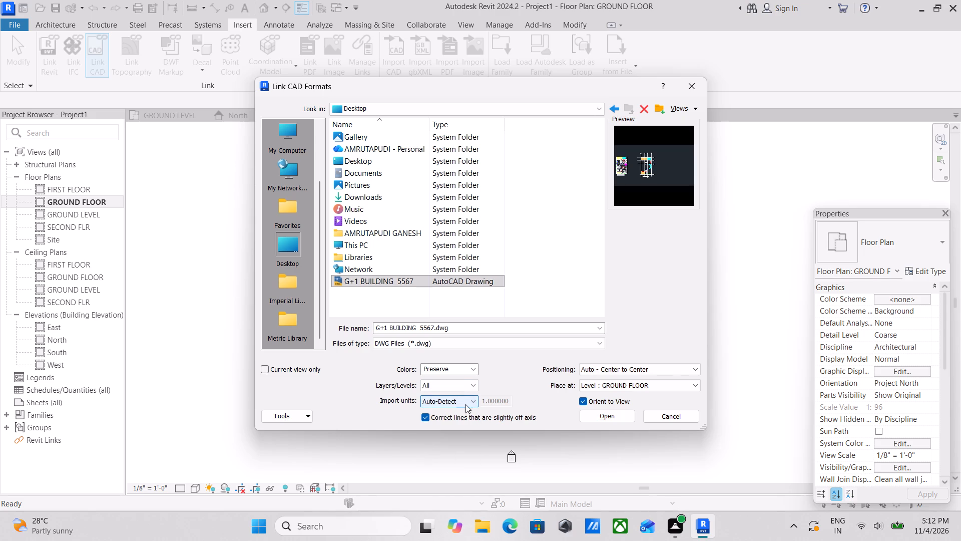
{"action": "left_click", "coordinate": [470, 401]}
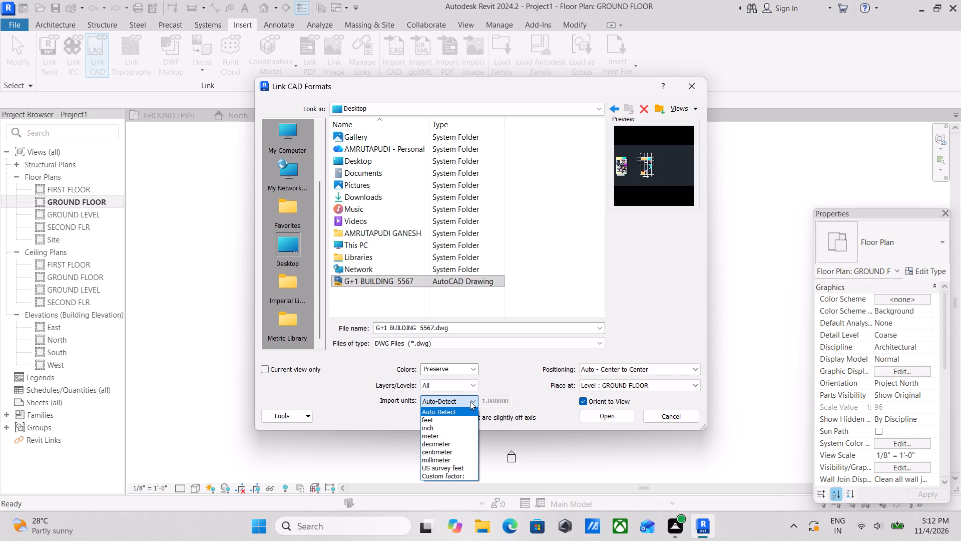
{"action": "left_click", "coordinate": [470, 401]}
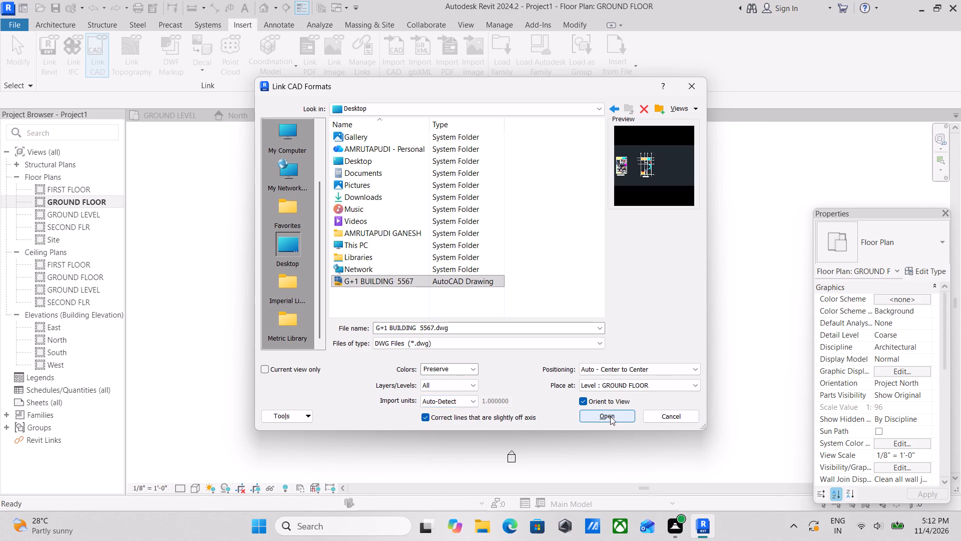
{"action": "left_click", "coordinate": [610, 416]}
Nudge the linked G+1 BUILDING 5567.dwg drawing to the right until its ground floor plan clears the west elevation marker.
{"action": "scroll", "coordinate": [489, 321], "scroll_direction": "up", "scroll_amount": 2}
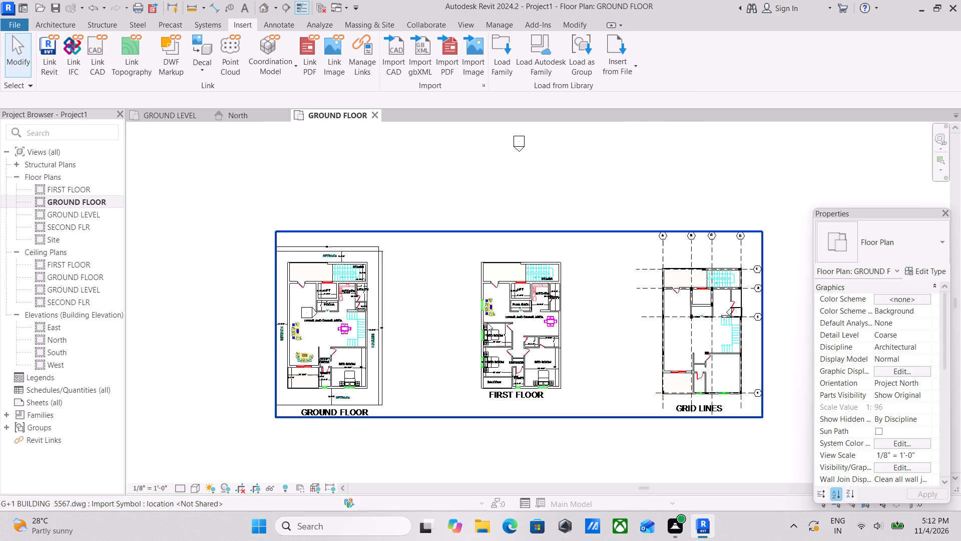
{"action": "scroll", "coordinate": [487, 323], "scroll_direction": "up", "scroll_amount": 1}
{"action": "middle_click_drag", "start_coordinate": [482, 324], "coordinate": [575, 298]}
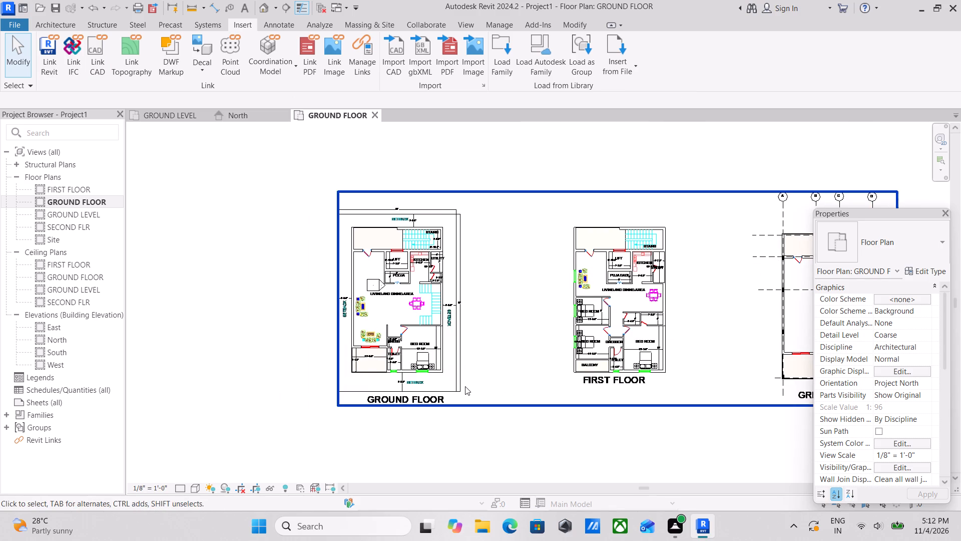
{"action": "left_click", "coordinate": [459, 383]}
{"action": "middle_click_drag", "start_coordinate": [538, 294], "coordinate": [469, 299]}
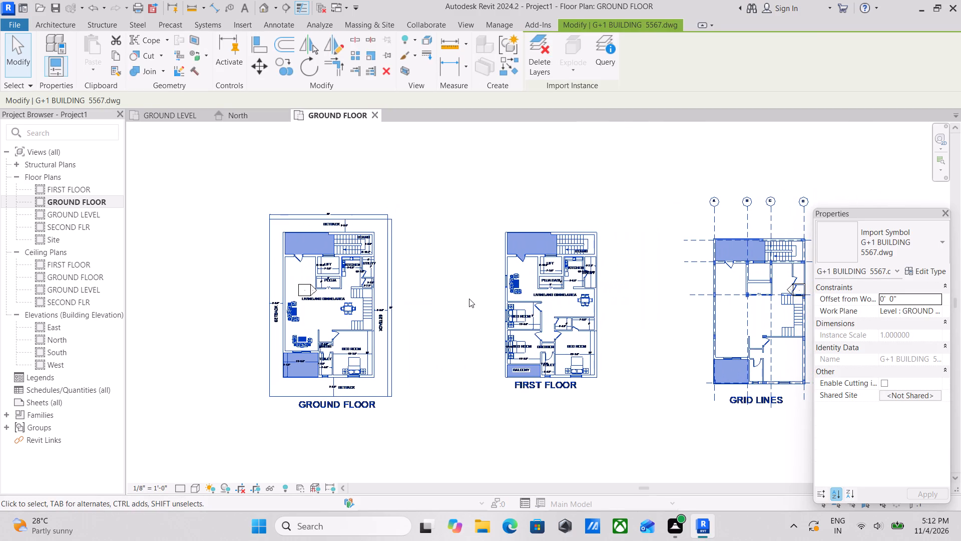
{"action": "key", "text": "Right"}
{"action": "key", "text": "Right"}
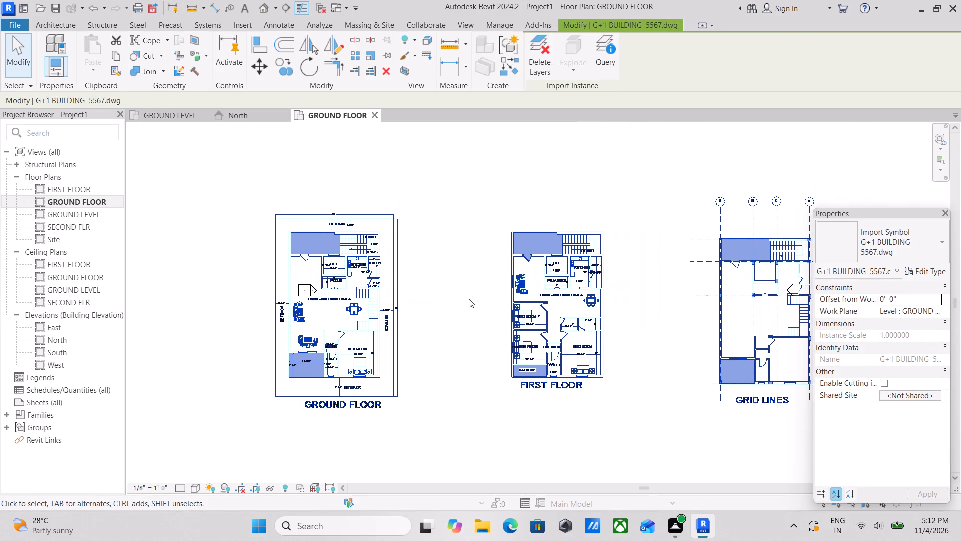
{"action": "key", "text": "Right"}
{"action": "key", "text": "Right"}
{"action": "key", "text": "Right"}
{"action": "key", "text": "Right"}
{"action": "key", "text": "Right"}
{"action": "key", "text": "Right"}
{"action": "key", "text": "Right"}
{"action": "key", "text": "Right"}
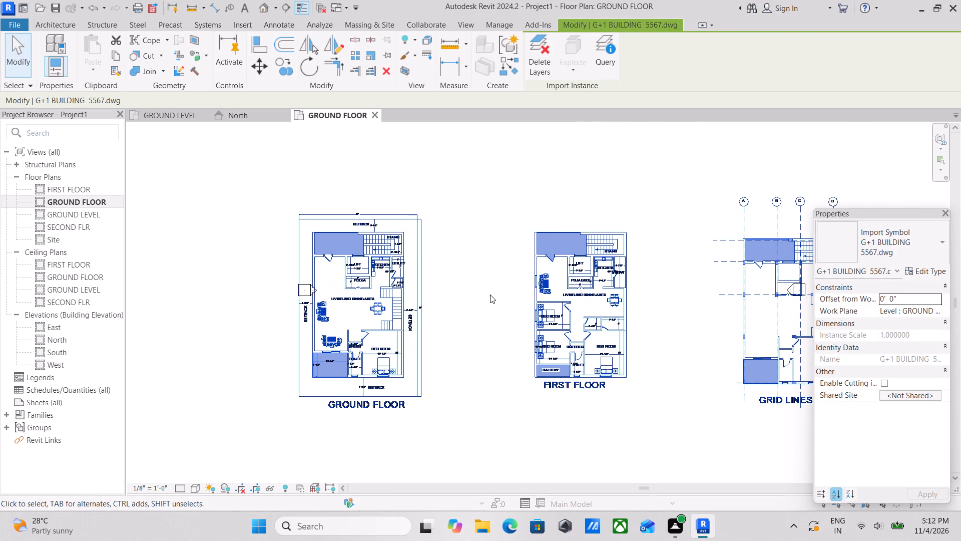
{"action": "key", "text": "Right"}
{"action": "key", "text": "Right"}
{"action": "key", "text": "Right"}
{"action": "key", "text": "Right"}
{"action": "key", "text": "Right"}
{"action": "key", "text": "Right"}
{"action": "key", "text": "Right"}
{"action": "key", "text": "Right"}
{"action": "key", "text": "Right"}
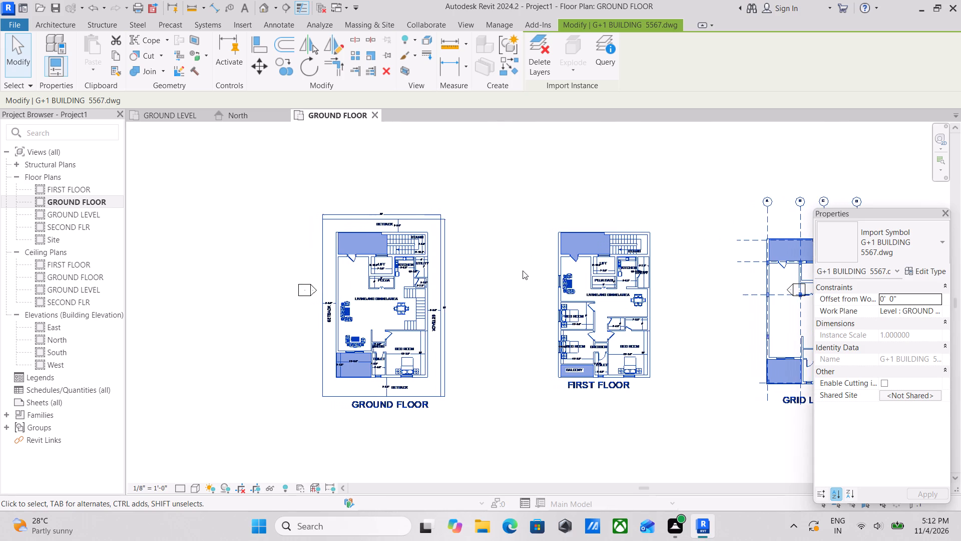
{"action": "key", "text": "Right"}
{"action": "key", "text": "Right"}
{"action": "key", "text": "Right"}
{"action": "key", "text": "Right"}
{"action": "key", "text": "Right"}
{"action": "key", "text": "Right"}
{"action": "key", "text": "Right"}
{"action": "key", "text": "Right"}
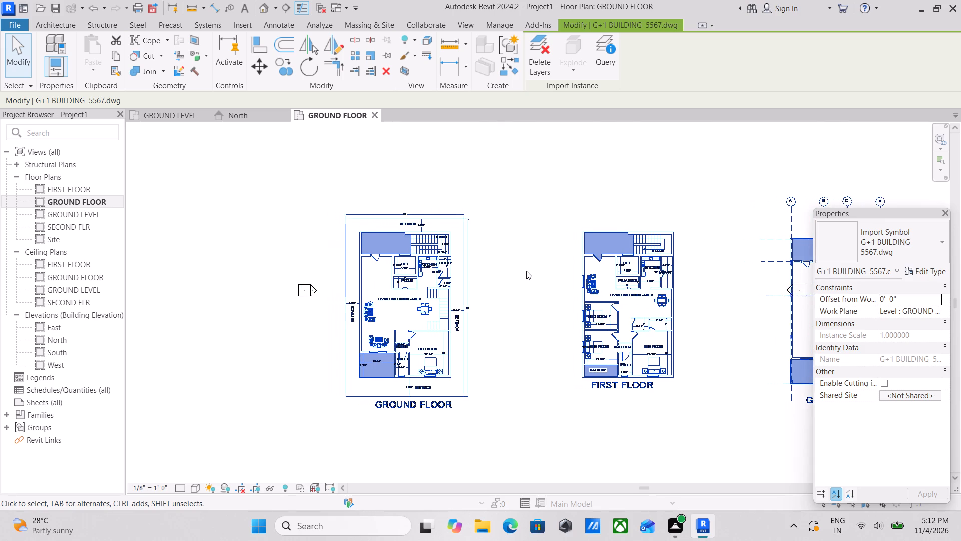
{"action": "key", "text": "Right"}
{"action": "key", "text": "Right"}
{"action": "key", "text": "Right"}
{"action": "key", "text": "Right"}
{"action": "key", "text": "Right"}
{"action": "key", "text": "Right"}
{"action": "key", "text": "Right"}
{"action": "key", "text": "Right"}
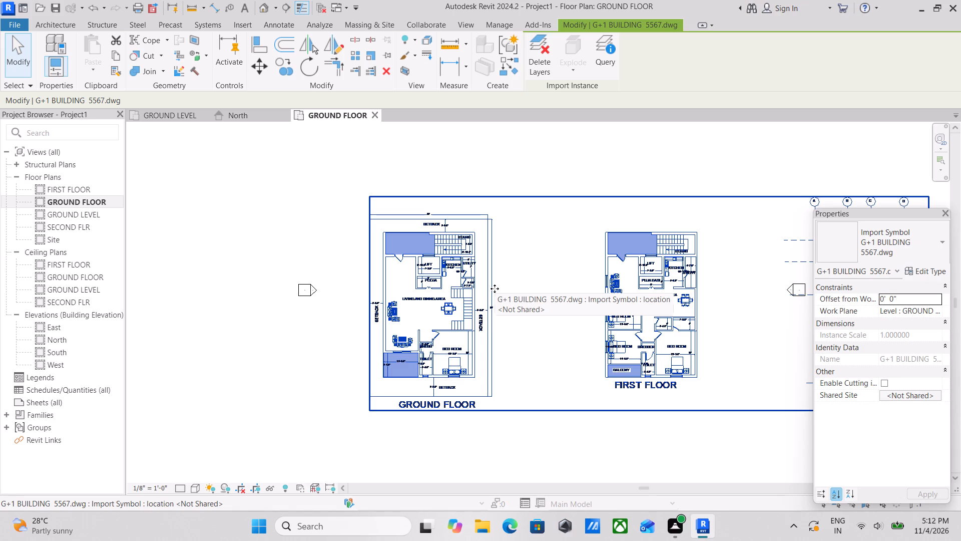
Pin the linked CAD drawing in place.
{"action": "scroll", "coordinate": [413, 300], "scroll_direction": "up", "scroll_amount": 2}
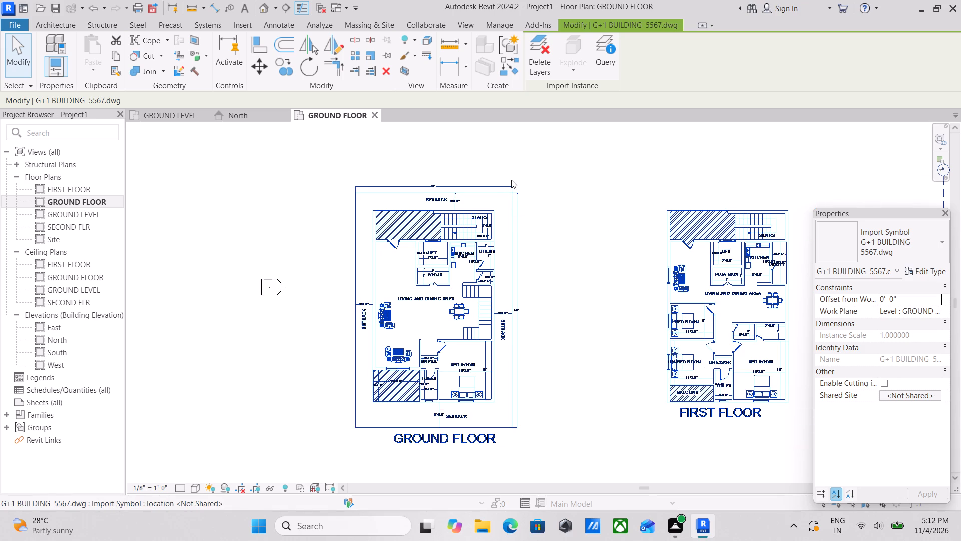
{"action": "left_click", "coordinate": [512, 192]}
{"action": "type", "text": "PN"}
{"action": "scroll", "coordinate": [441, 174], "scroll_direction": "down", "scroll_amount": 2}
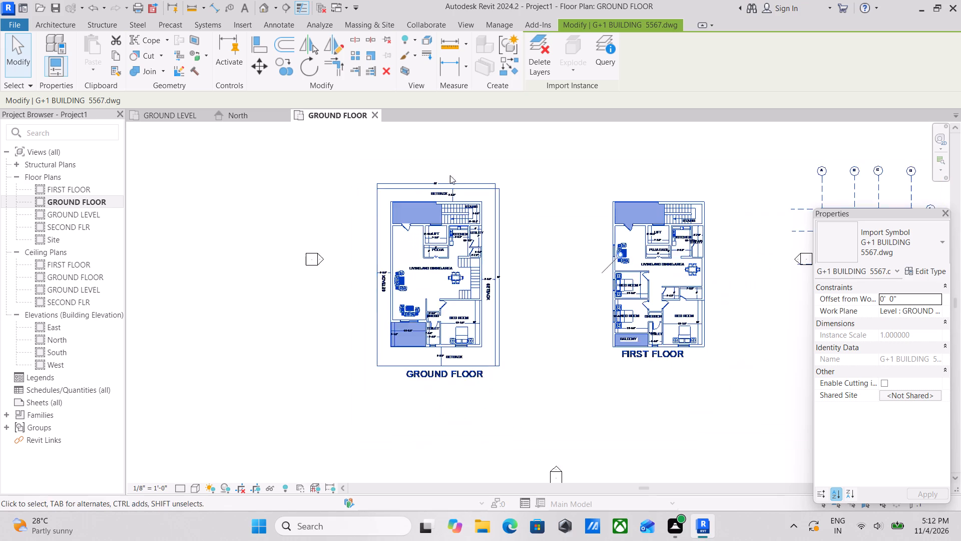
{"action": "scroll", "coordinate": [441, 330], "scroll_direction": "up", "scroll_amount": 3}
{"action": "key", "text": "Escape"}
Examine the linked ground floor plan's room layout, stairs, setbacks and dimensions.
{"action": "scroll", "coordinate": [421, 248], "scroll_direction": "up", "scroll_amount": 3}
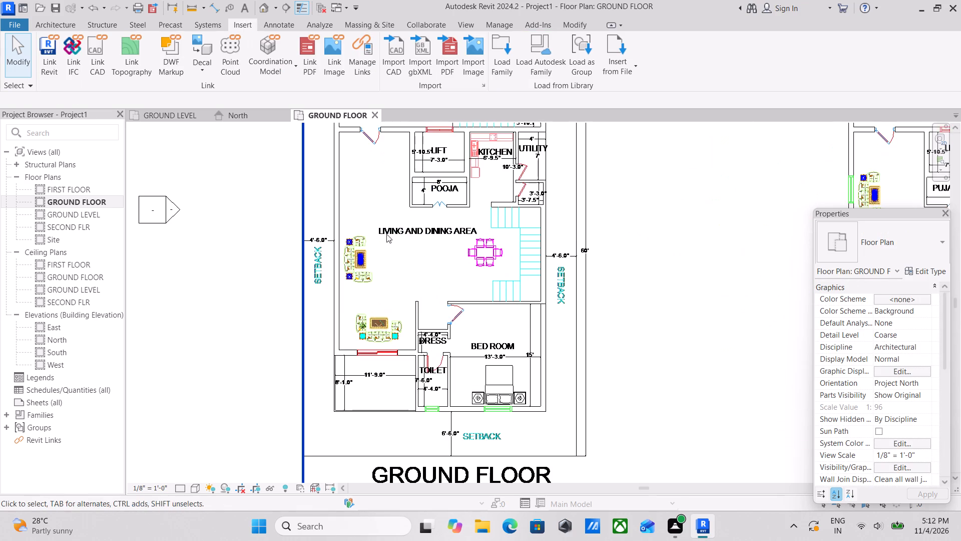
{"action": "middle_click_drag", "start_coordinate": [382, 229], "coordinate": [406, 386]}
{"action": "scroll", "coordinate": [381, 217], "scroll_direction": "up", "scroll_amount": 3}
{"action": "scroll", "coordinate": [363, 289], "scroll_direction": "up", "scroll_amount": 3}
{"action": "scroll", "coordinate": [389, 257], "scroll_direction": "down", "scroll_amount": 1}
{"action": "middle_click", "coordinate": [389, 257]}
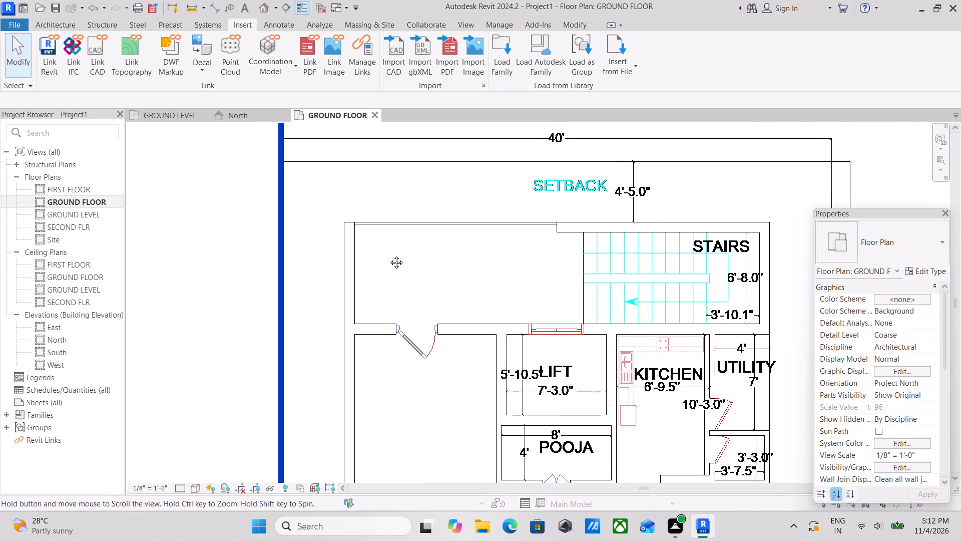
{"action": "scroll", "coordinate": [387, 252], "scroll_direction": "up", "scroll_amount": 1}
{"action": "scroll", "coordinate": [432, 257], "scroll_direction": "down", "scroll_amount": 2}
{"action": "middle_click_drag", "start_coordinate": [432, 257], "coordinate": [372, 237]}
{"action": "scroll", "coordinate": [446, 258], "scroll_direction": "down", "scroll_amount": 2}
{"action": "middle_click_drag", "start_coordinate": [446, 259], "coordinate": [497, 230]}
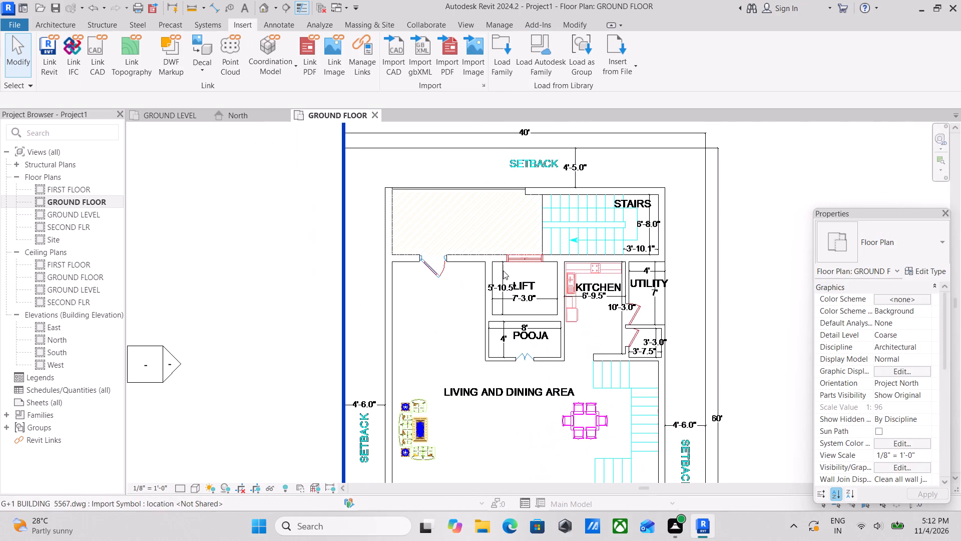
{"action": "middle_click_drag", "start_coordinate": [503, 272], "coordinate": [525, 247]}
{"action": "scroll", "coordinate": [429, 262], "scroll_direction": "down", "scroll_amount": 1}
{"action": "middle_click", "coordinate": [429, 262]}
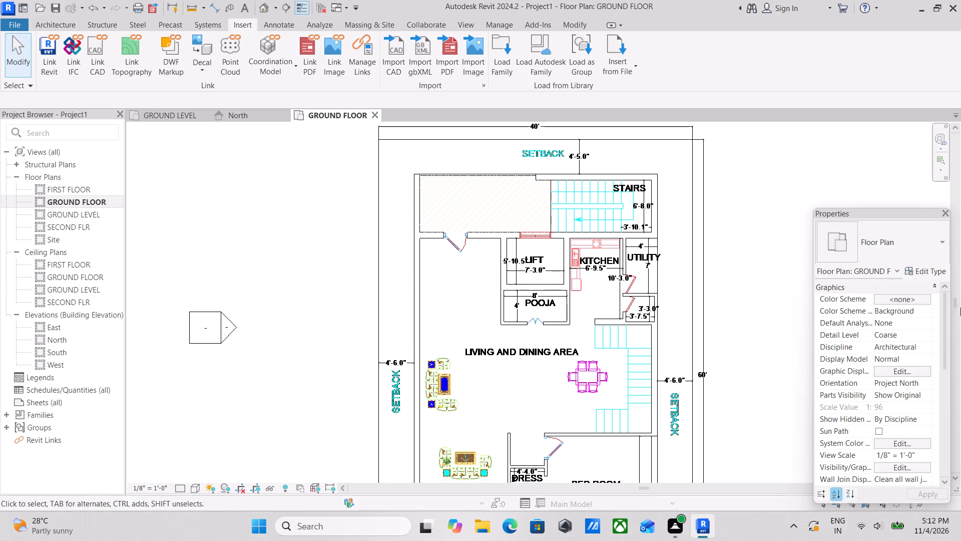
{"action": "scroll", "coordinate": [483, 235], "scroll_direction": "down", "scroll_amount": 1}
{"action": "middle_click_drag", "start_coordinate": [483, 235], "coordinate": [411, 248]}
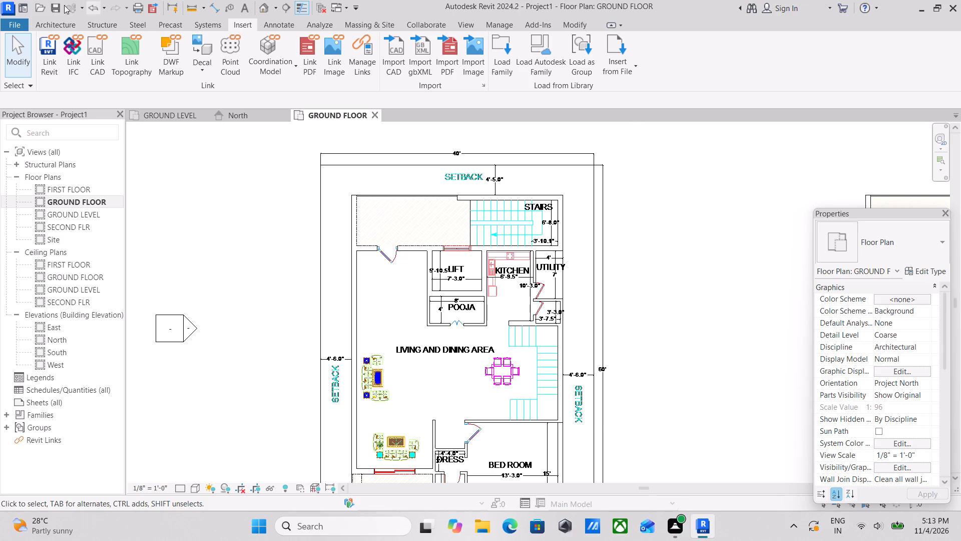
Examine the linked drawing's GRID LINES plan, checking the grid lines, bubbles and column positions.
{"action": "left_click", "coordinate": [58, 21]}
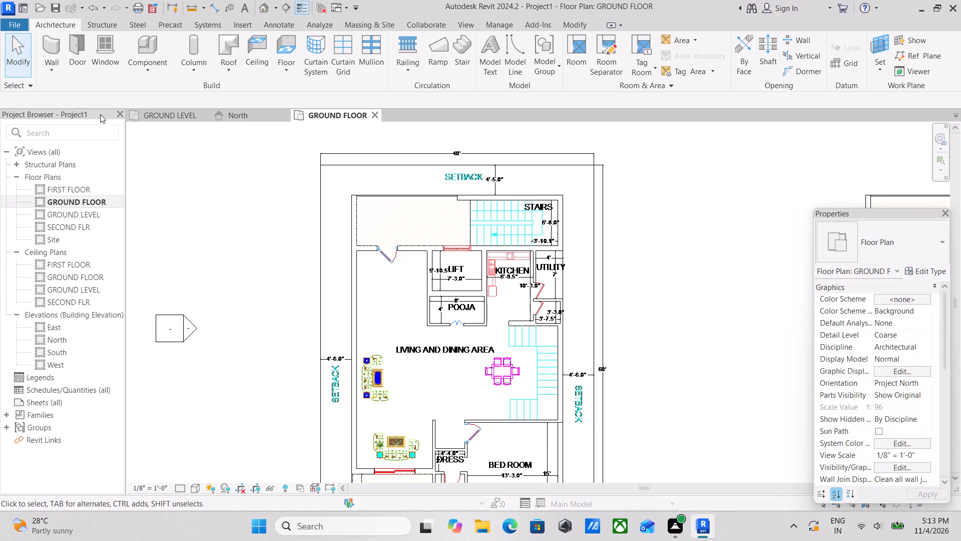
{"action": "left_click", "coordinate": [58, 27]}
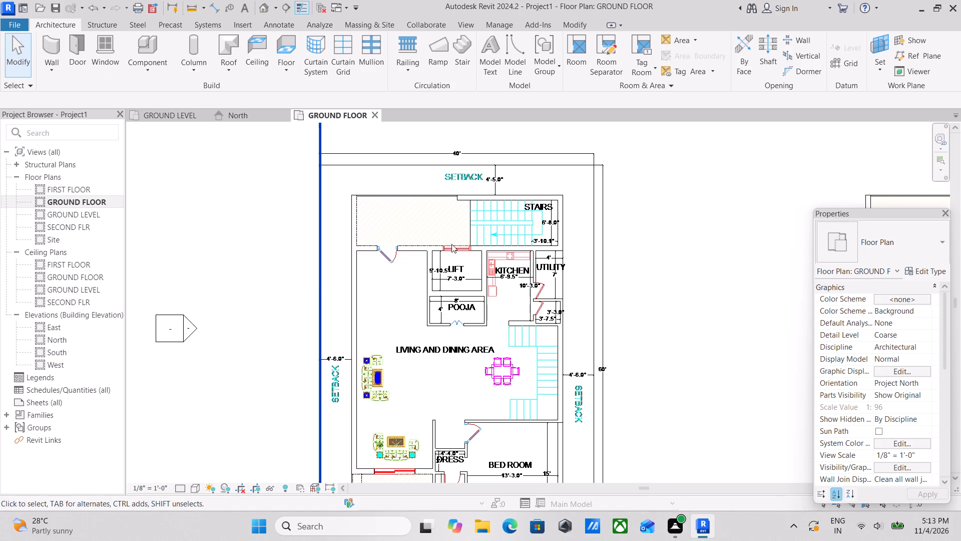
{"action": "scroll", "coordinate": [399, 282], "scroll_direction": "down", "scroll_amount": 1}
{"action": "scroll", "coordinate": [401, 288], "scroll_direction": "up", "scroll_amount": 2}
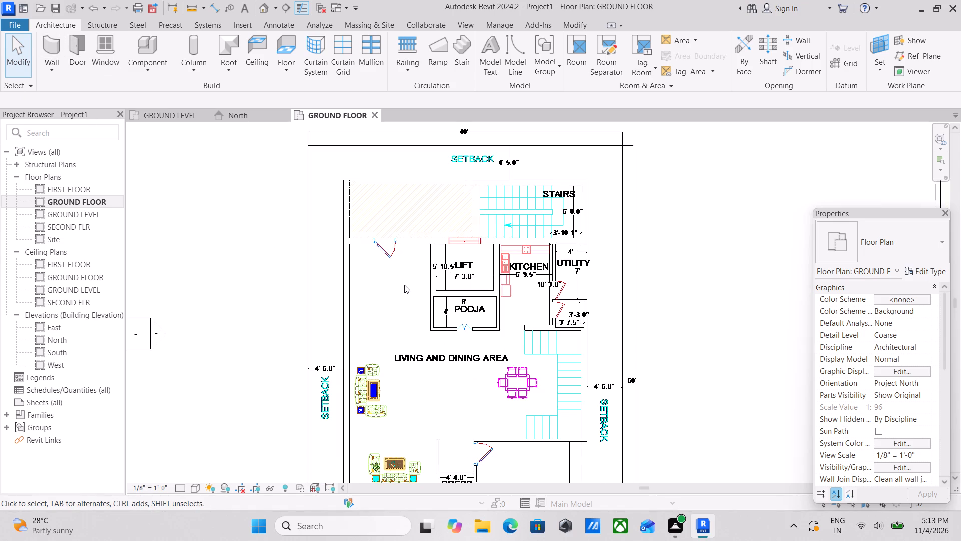
{"action": "middle_click_drag", "start_coordinate": [390, 287], "coordinate": [438, 349]}
{"action": "middle_click", "coordinate": [445, 258]}
{"action": "scroll", "coordinate": [502, 326], "scroll_direction": "down", "scroll_amount": 1}
{"action": "middle_click_drag", "start_coordinate": [502, 326], "coordinate": [495, 242]}
{"action": "scroll", "coordinate": [458, 263], "scroll_direction": "down", "scroll_amount": 2}
{"action": "scroll", "coordinate": [509, 263], "scroll_direction": "down", "scroll_amount": 1}
{"action": "middle_click_drag", "start_coordinate": [509, 263], "coordinate": [275, 264]}
{"action": "middle_click_drag", "start_coordinate": [505, 255], "coordinate": [253, 247]}
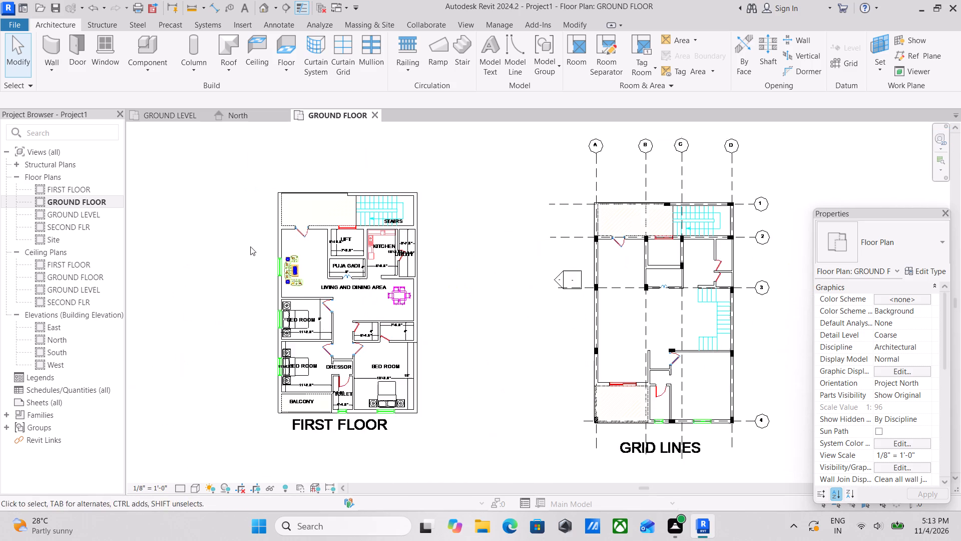
{"action": "middle_click_drag", "start_coordinate": [573, 258], "coordinate": [445, 251]}
{"action": "scroll", "coordinate": [573, 241], "scroll_direction": "up", "scroll_amount": 3}
{"action": "scroll", "coordinate": [612, 232], "scroll_direction": "up", "scroll_amount": 3}
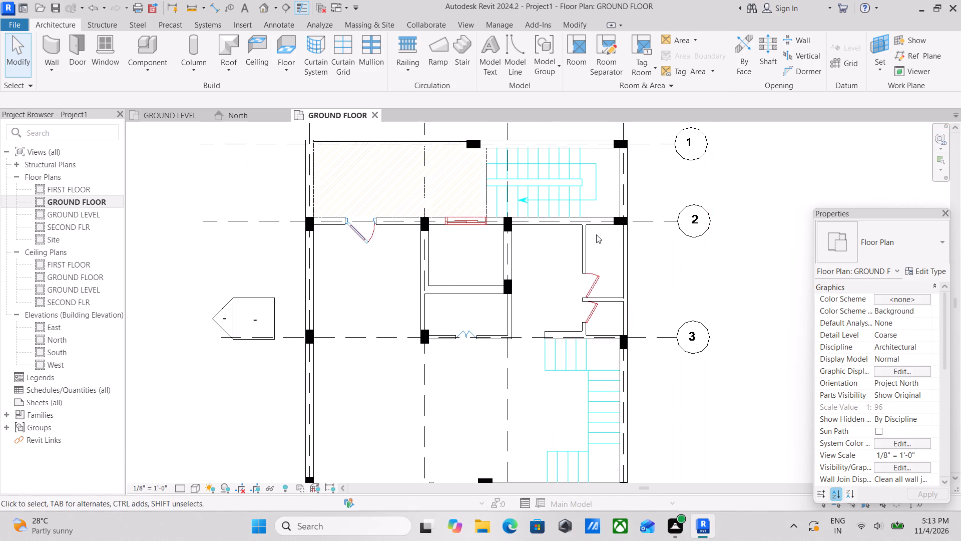
{"action": "scroll", "coordinate": [426, 232], "scroll_direction": "down", "scroll_amount": 2}
{"action": "middle_click_drag", "start_coordinate": [426, 232], "coordinate": [512, 266]}
{"action": "scroll", "coordinate": [341, 215], "scroll_direction": "up", "scroll_amount": 3}
{"action": "scroll", "coordinate": [439, 259], "scroll_direction": "up", "scroll_amount": 3}
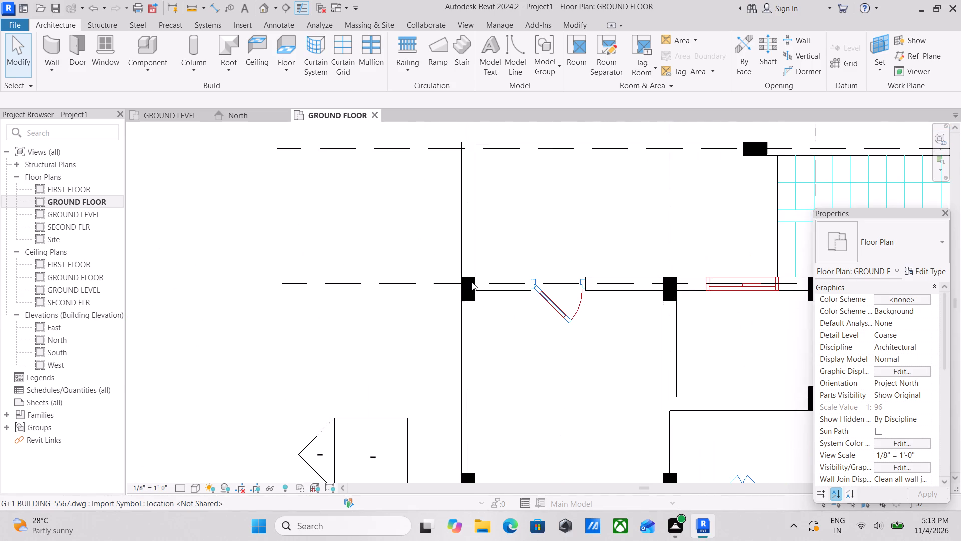
{"action": "scroll", "coordinate": [472, 282], "scroll_direction": "down", "scroll_amount": 3}
{"action": "middle_click_drag", "start_coordinate": [471, 265], "coordinate": [483, 257]}
{"action": "scroll", "coordinate": [475, 291], "scroll_direction": "up", "scroll_amount": 3}
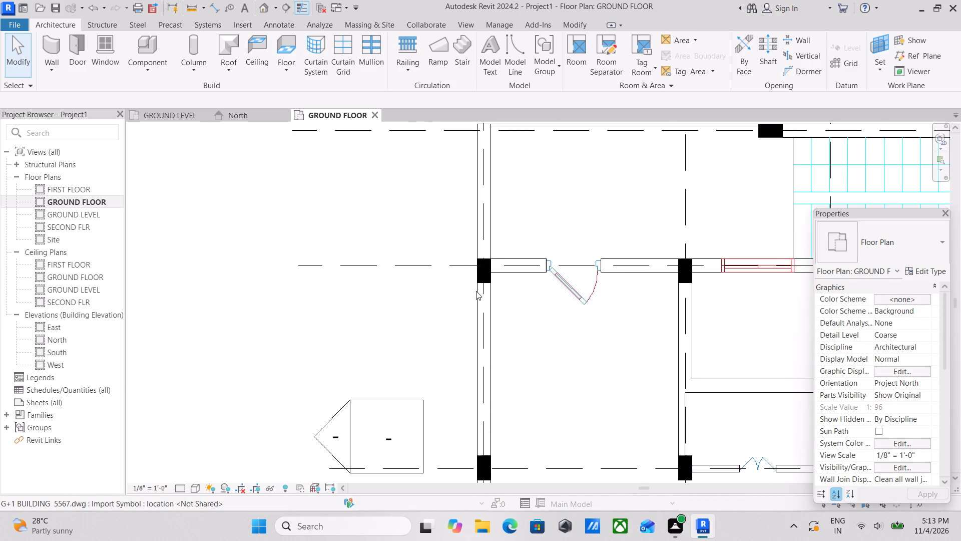
{"action": "scroll", "coordinate": [482, 287], "scroll_direction": "down", "scroll_amount": 4}
{"action": "middle_click_drag", "start_coordinate": [405, 289], "coordinate": [555, 237]}
{"action": "scroll", "coordinate": [555, 237], "scroll_direction": "down", "scroll_amount": 2}
{"action": "middle_click_drag", "start_coordinate": [555, 237], "coordinate": [337, 234]}
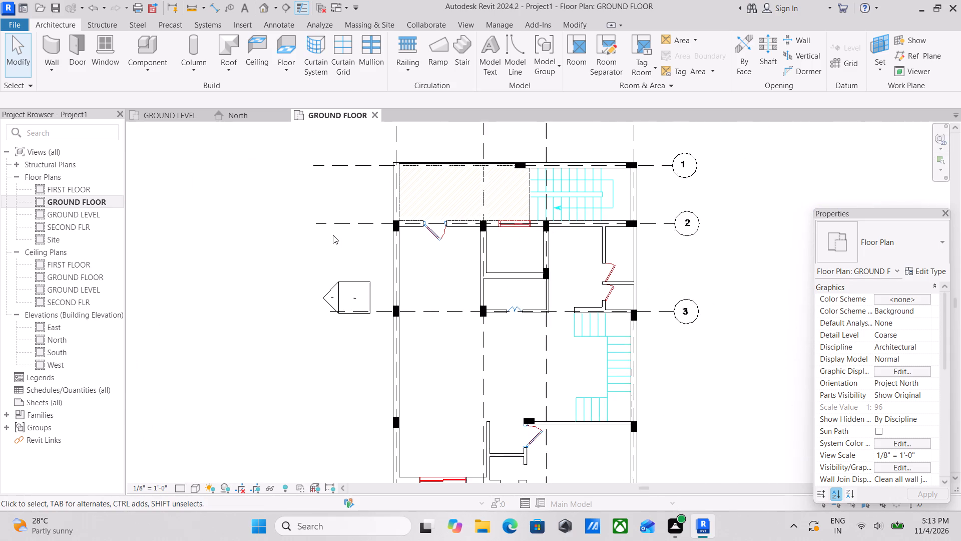
Examine the linked first floor and ground floor plans, focusing on the ground floor's outer walls around the stairs, lift, pooja and kitchen.
{"action": "scroll", "coordinate": [356, 243], "scroll_direction": "down", "scroll_amount": 2}
{"action": "middle_click_drag", "start_coordinate": [356, 244], "coordinate": [556, 209]}
{"action": "middle_click_drag", "start_coordinate": [415, 230], "coordinate": [507, 223]}
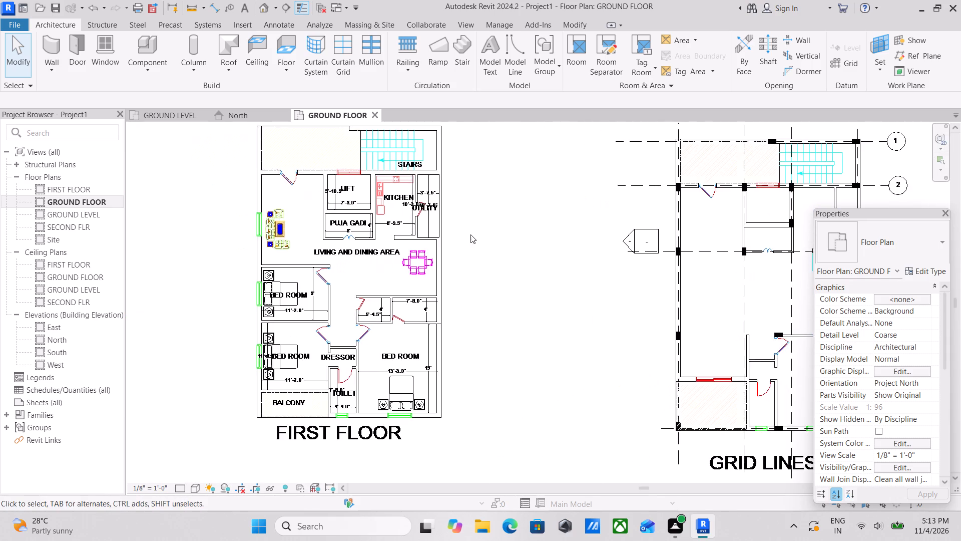
{"action": "scroll", "coordinate": [470, 234], "scroll_direction": "down", "scroll_amount": 2}
{"action": "middle_click_drag", "start_coordinate": [477, 236], "coordinate": [538, 252]}
{"action": "scroll", "coordinate": [537, 246], "scroll_direction": "down", "scroll_amount": 1}
{"action": "middle_click_drag", "start_coordinate": [537, 246], "coordinate": [626, 282]}
{"action": "middle_click_drag", "start_coordinate": [434, 280], "coordinate": [591, 287]}
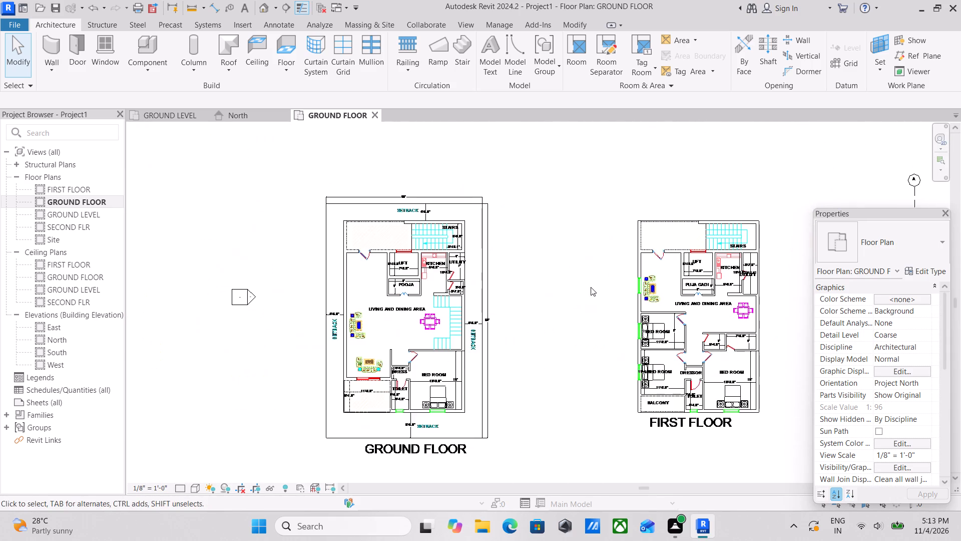
{"action": "scroll", "coordinate": [413, 261], "scroll_direction": "up", "scroll_amount": 2}
{"action": "middle_click_drag", "start_coordinate": [346, 256], "coordinate": [423, 278]}
{"action": "scroll", "coordinate": [421, 278], "scroll_direction": "up", "scroll_amount": 1}
{"action": "scroll", "coordinate": [489, 251], "scroll_direction": "down", "scroll_amount": 1}
{"action": "middle_click_drag", "start_coordinate": [489, 251], "coordinate": [410, 244]}
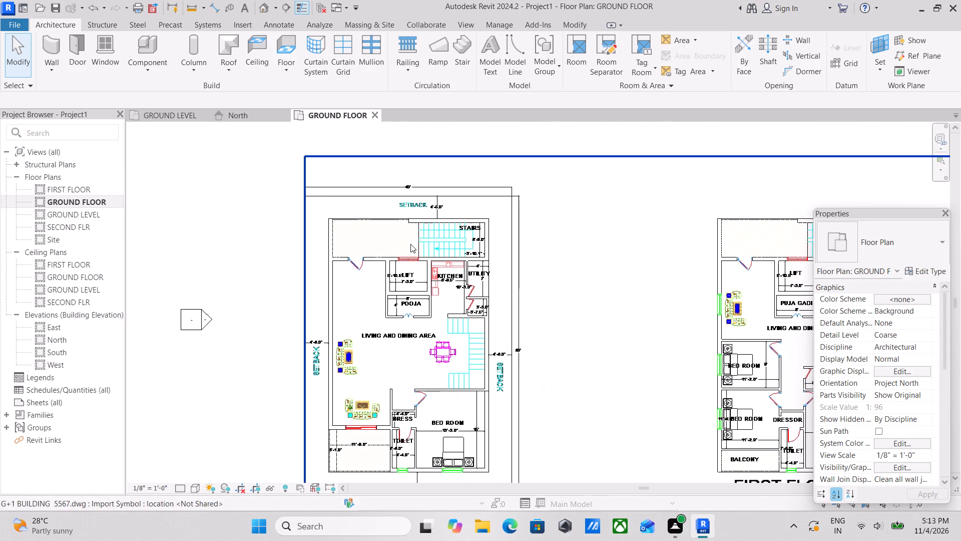
{"action": "scroll", "coordinate": [399, 280], "scroll_direction": "up", "scroll_amount": 2}
{"action": "middle_click_drag", "start_coordinate": [391, 279], "coordinate": [525, 295]}
{"action": "scroll", "coordinate": [479, 254], "scroll_direction": "up", "scroll_amount": 6}
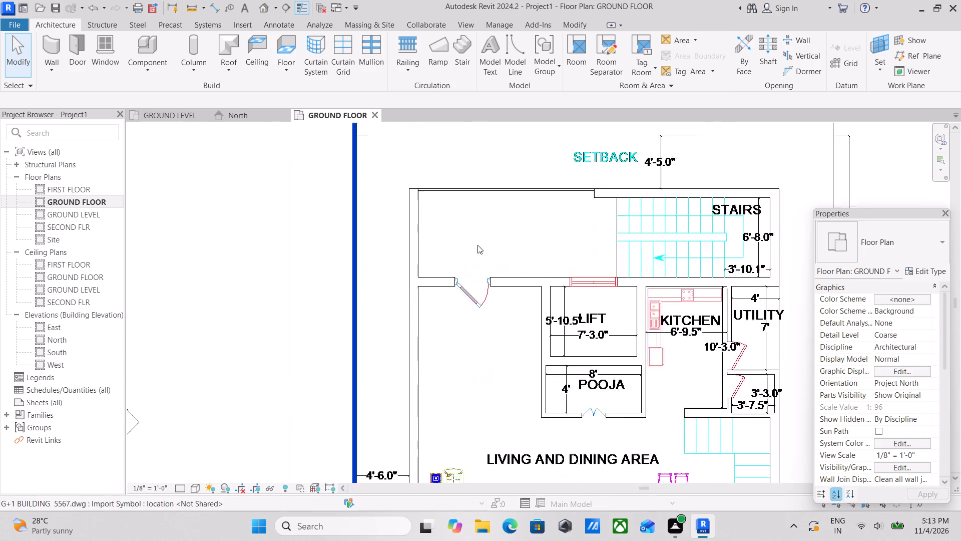
{"action": "scroll", "coordinate": [436, 244], "scroll_direction": "up", "scroll_amount": 3}
{"action": "scroll", "coordinate": [446, 236], "scroll_direction": "down", "scroll_amount": 2}
{"action": "middle_click_drag", "start_coordinate": [447, 234], "coordinate": [412, 266]}
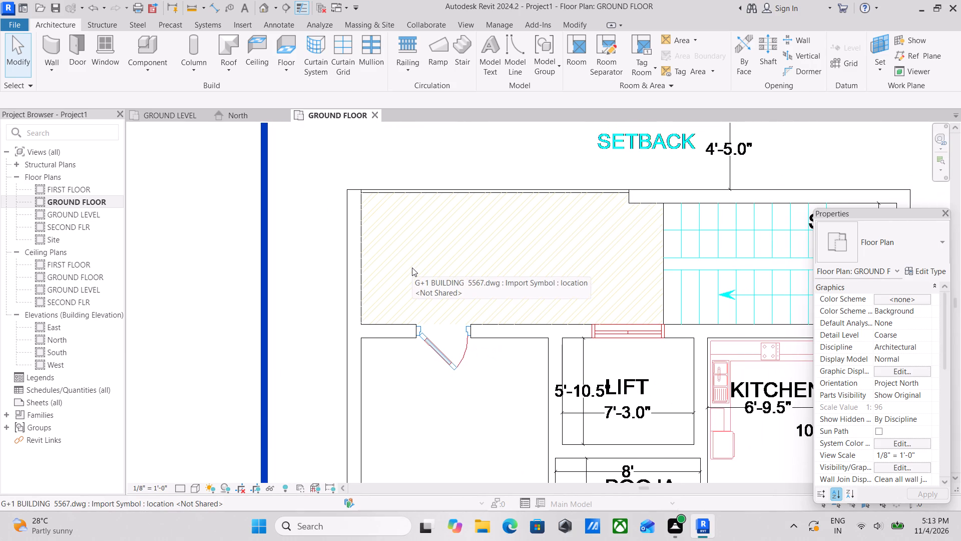
{"action": "scroll", "coordinate": [411, 263], "scroll_direction": "down", "scroll_amount": 1}
{"action": "middle_click_drag", "start_coordinate": [411, 263], "coordinate": [364, 259]}
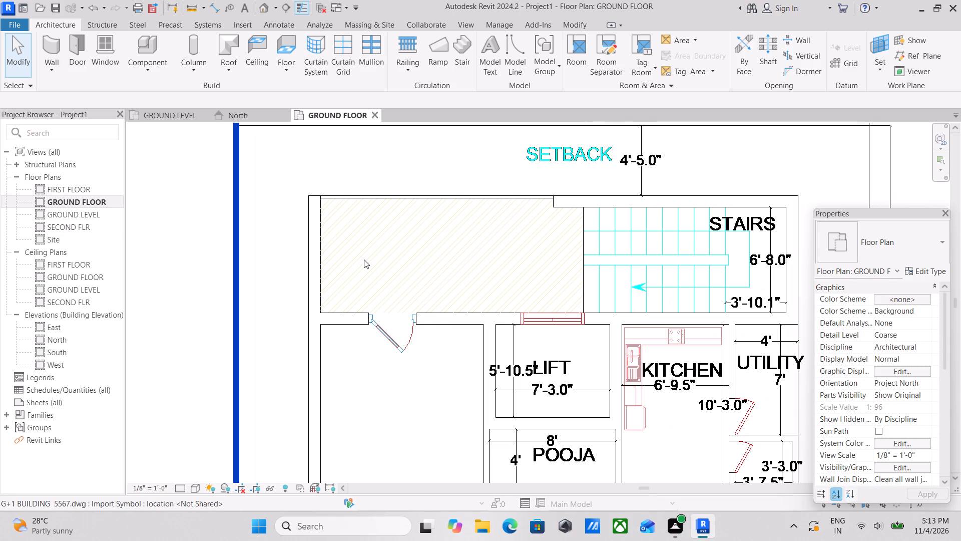
{"action": "scroll", "coordinate": [443, 219], "scroll_direction": "down", "scroll_amount": 1}
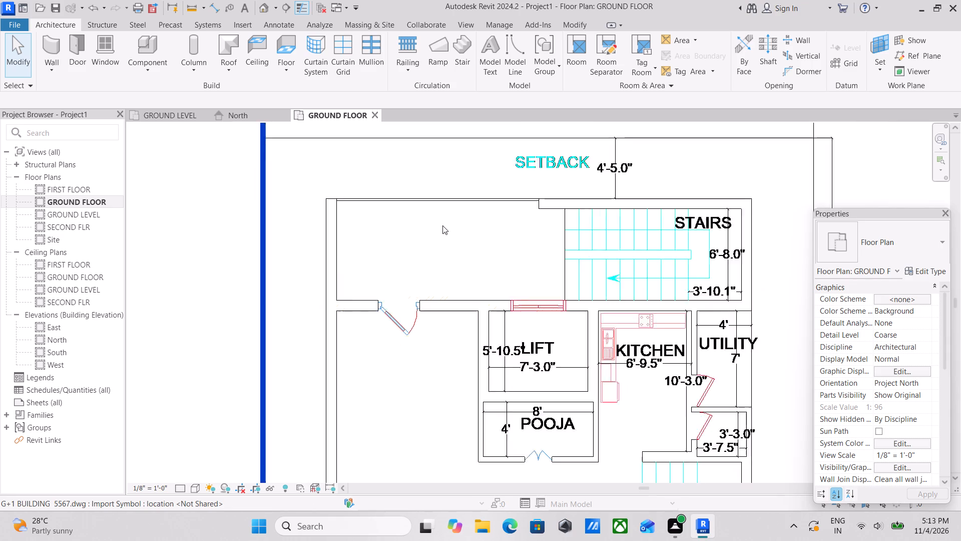
{"action": "scroll", "coordinate": [442, 225], "scroll_direction": "down", "scroll_amount": 1}
{"action": "middle_click_drag", "start_coordinate": [442, 228], "coordinate": [366, 233]}
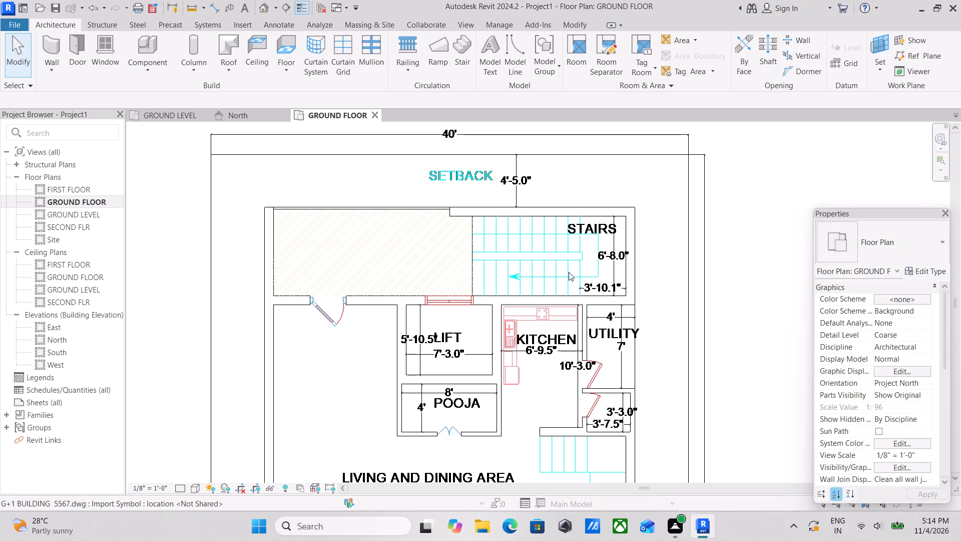
Start the Wall command and duplicate the Generic - 8" basic wall type as EXTERIOR WALL 9".
{"action": "type", "text": "WA"}
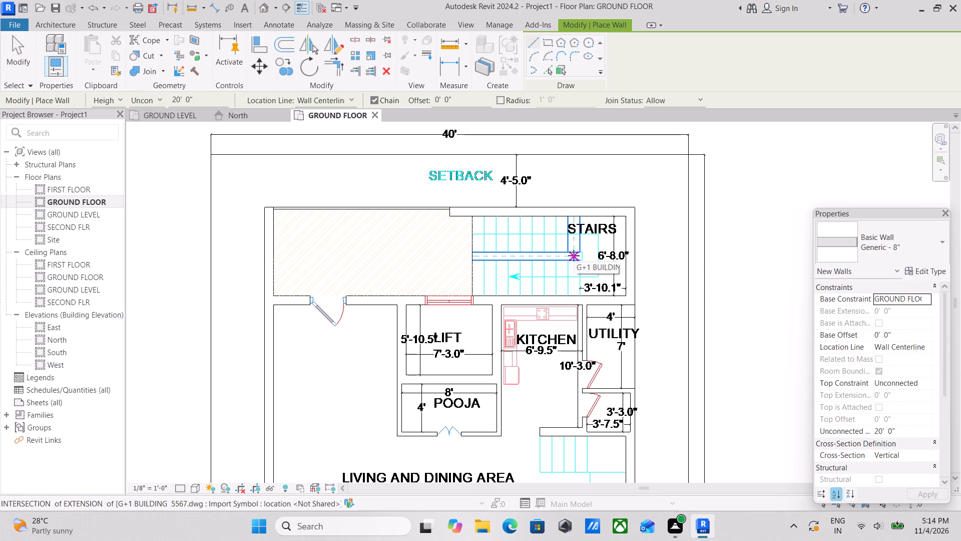
{"action": "left_click", "coordinate": [927, 274]}
{"action": "left_click", "coordinate": [912, 124]}
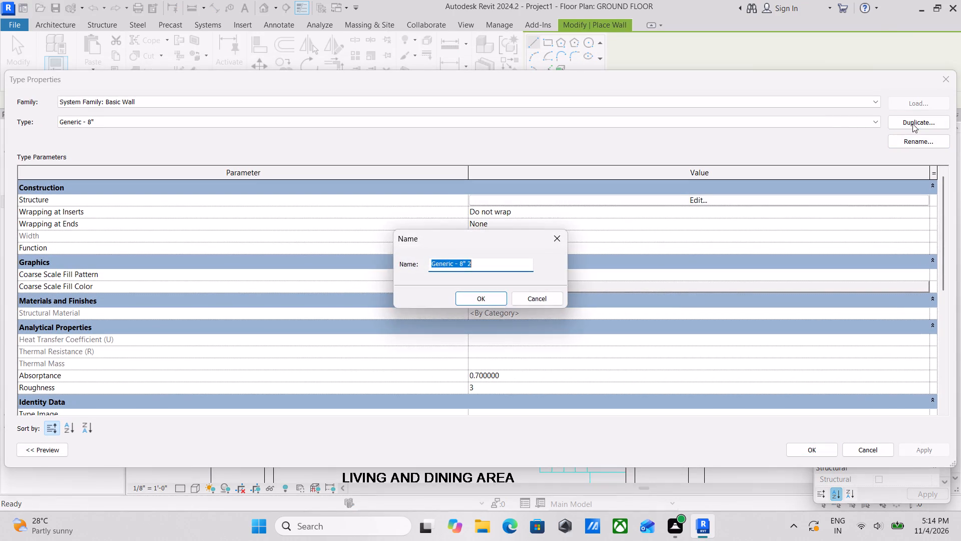
{"action": "type", "text": "EX"}
{"action": "type", "text": "TER"}
{"action": "type", "text": "IOR WALL 9"}
{"action": "key", "text": "shift+quotedbl"}
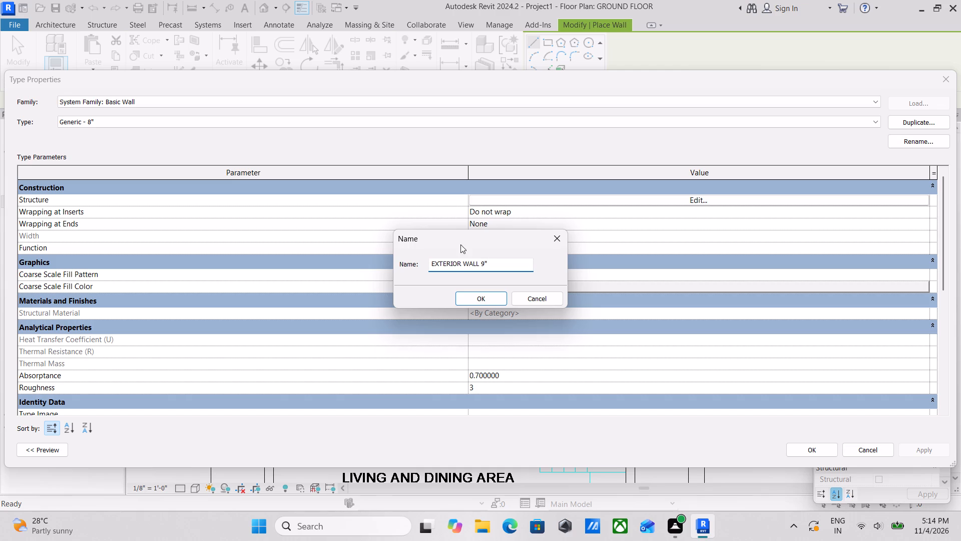
{"action": "left_click", "coordinate": [485, 301]}
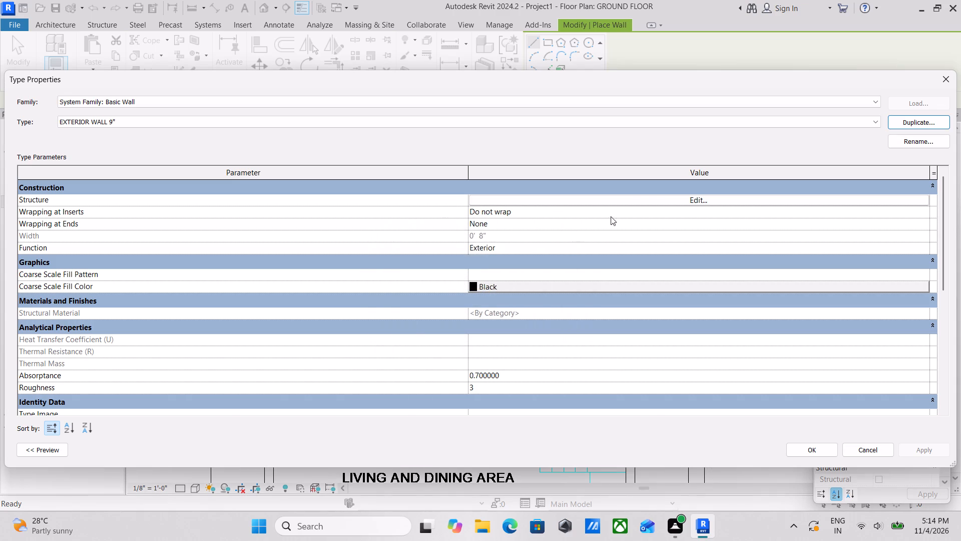
Set the thickness of the Structure [1] layer in the EXTERIOR WALL 9" assembly to 9".
{"action": "left_click", "coordinate": [648, 196]}
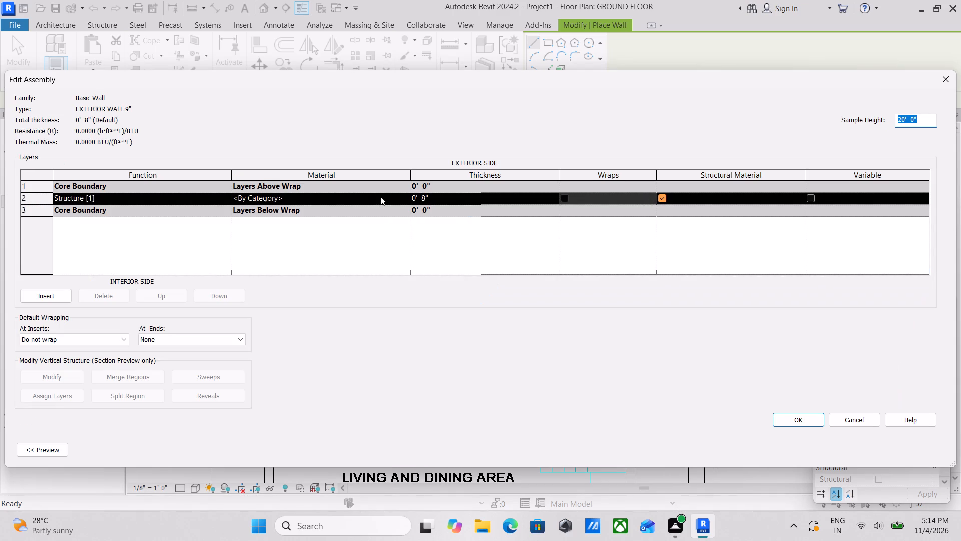
{"action": "left_click", "coordinate": [451, 199]}
{"action": "key", "text": "9"}
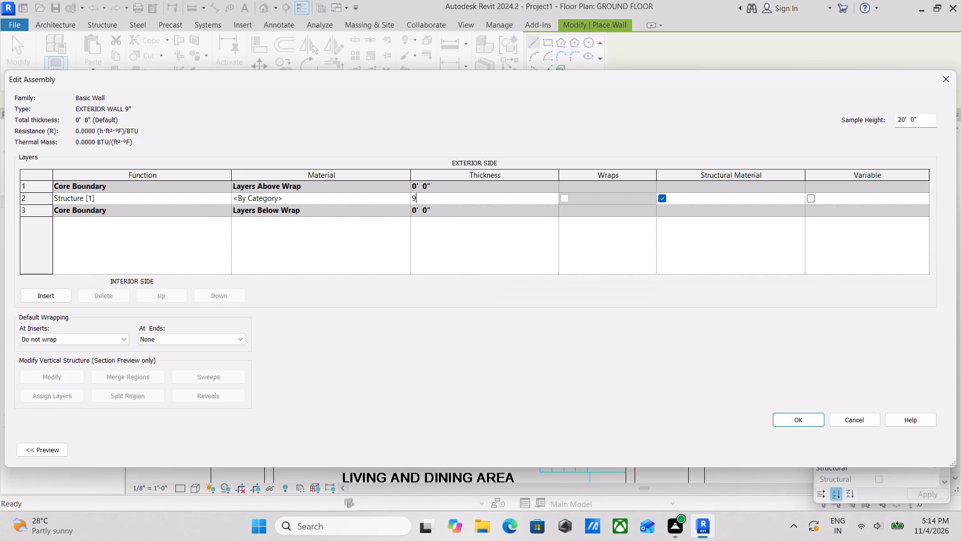
{"action": "key", "text": "shift+quotedbl"}
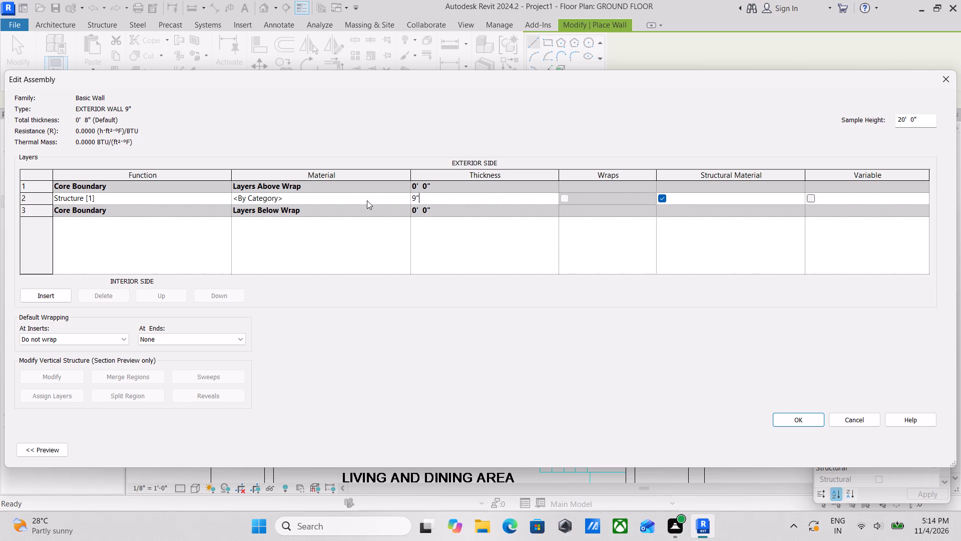
Create a new material for the Structure [1] layer of the exterior wall.
{"action": "left_click", "coordinate": [367, 200]}
{"action": "left_click", "coordinate": [405, 194]}
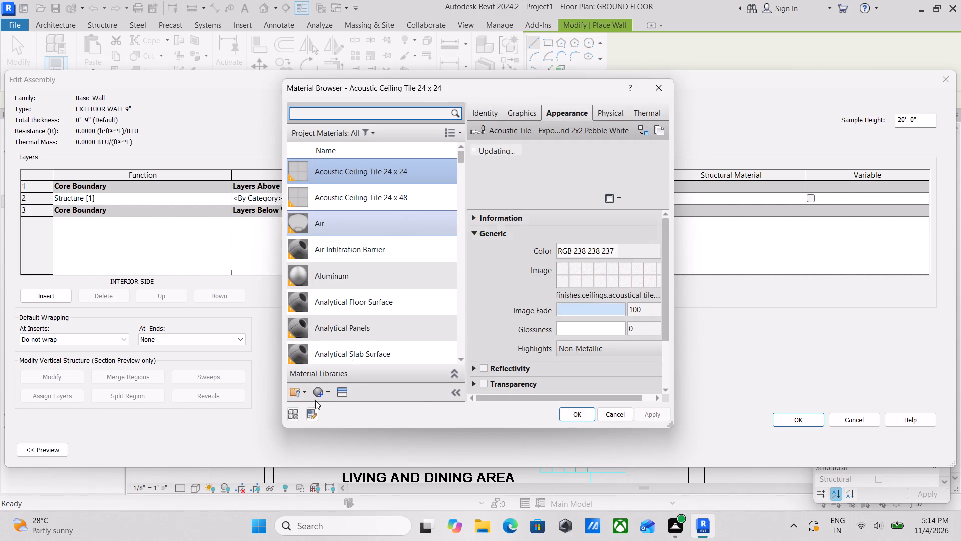
{"action": "left_click", "coordinate": [319, 394]}
{"action": "left_click", "coordinate": [330, 409]}
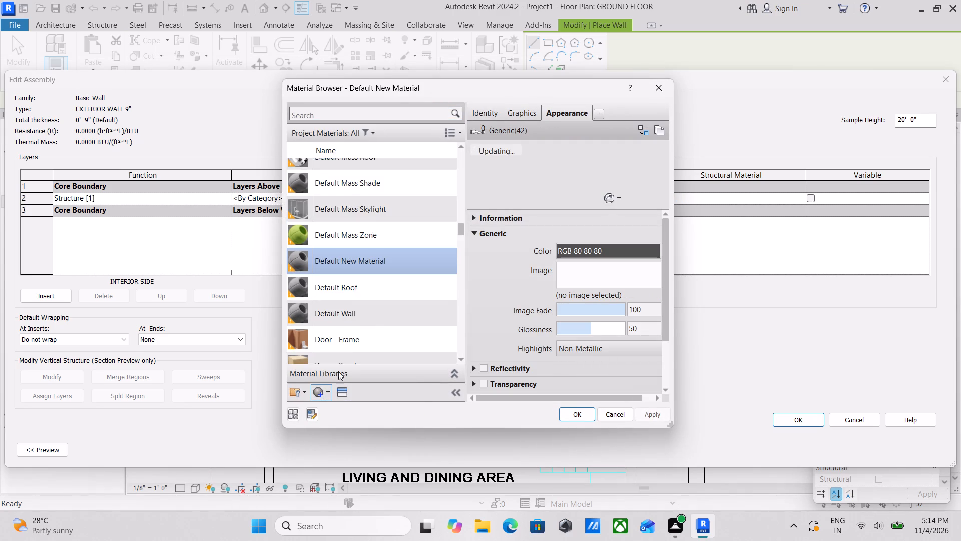
Rename the new default material as EXTERIOR WALL WHITE COLOUR.
{"action": "right_click", "coordinate": [346, 246]}
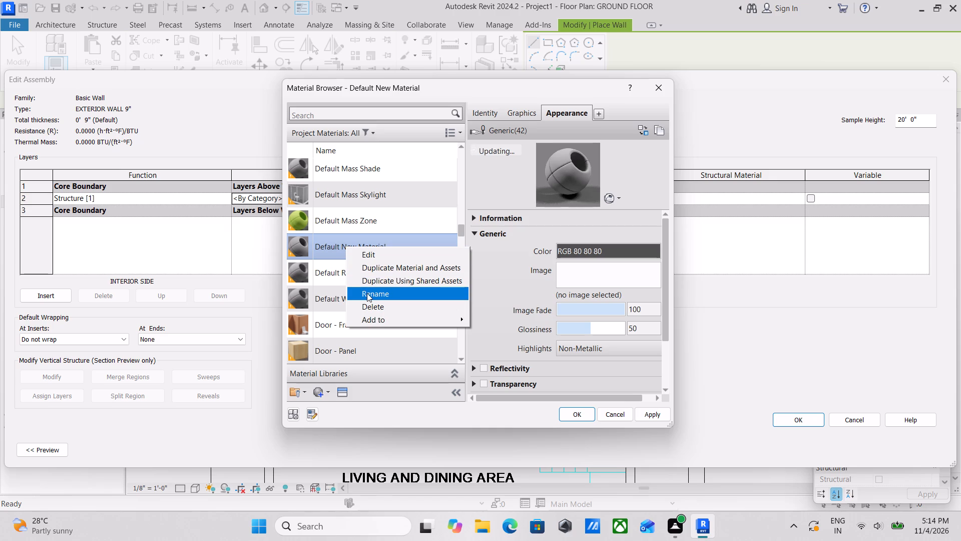
{"action": "left_click", "coordinate": [367, 293]}
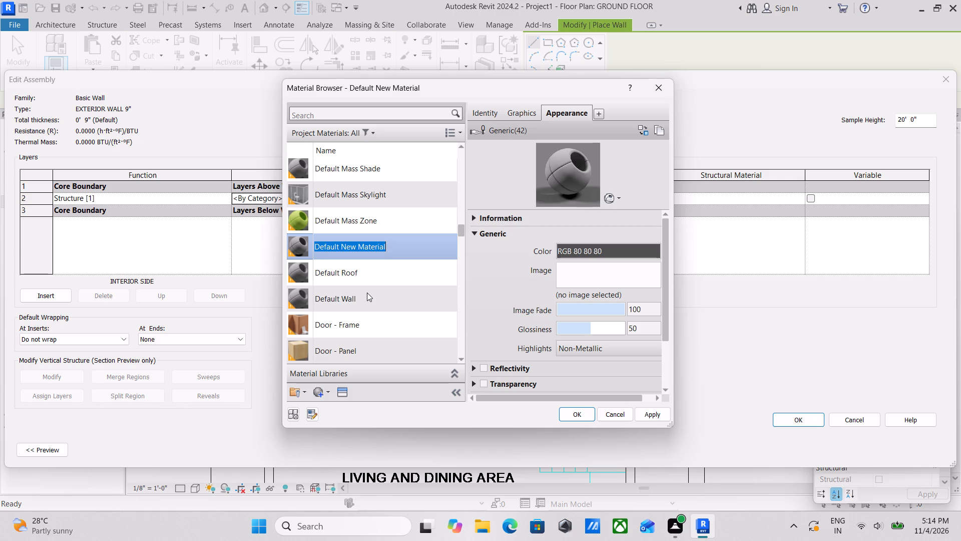
{"action": "key", "text": "m"}
{"action": "key", "text": "BackSpace"}
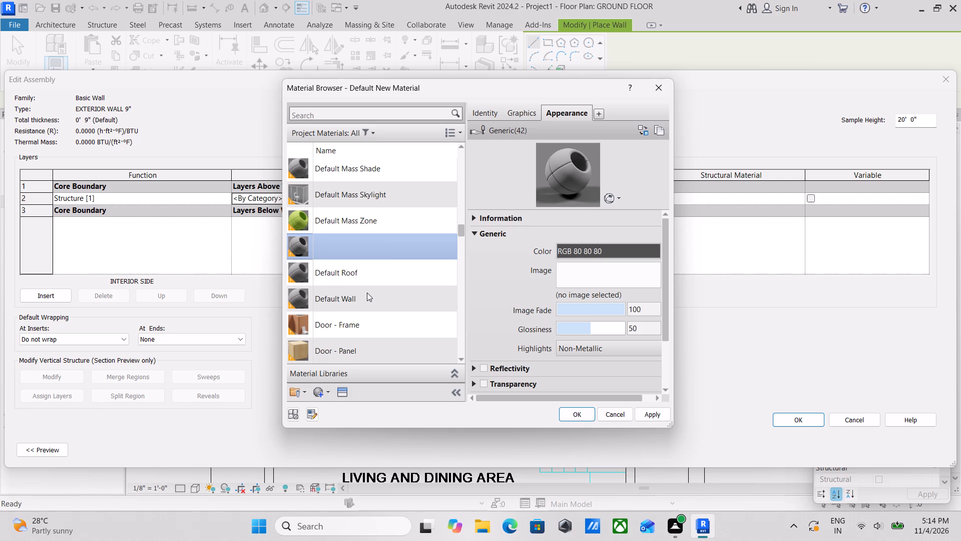
{"action": "type", "text": "WALL"}
{"action": "key", "text": "BackSpace"}
{"action": "key", "text": "BackSpace"}
{"action": "key", "text": "BackSpace"}
{"action": "key", "text": "BackSpace"}
{"action": "type", "text": "EXTER"}
{"action": "type", "text": "IOR"}
{"action": "key", "text": "space"}
{"action": "type", "text": "MATER"}
{"action": "key", "text": "BackSpace"}
{"action": "key", "text": "BackSpace"}
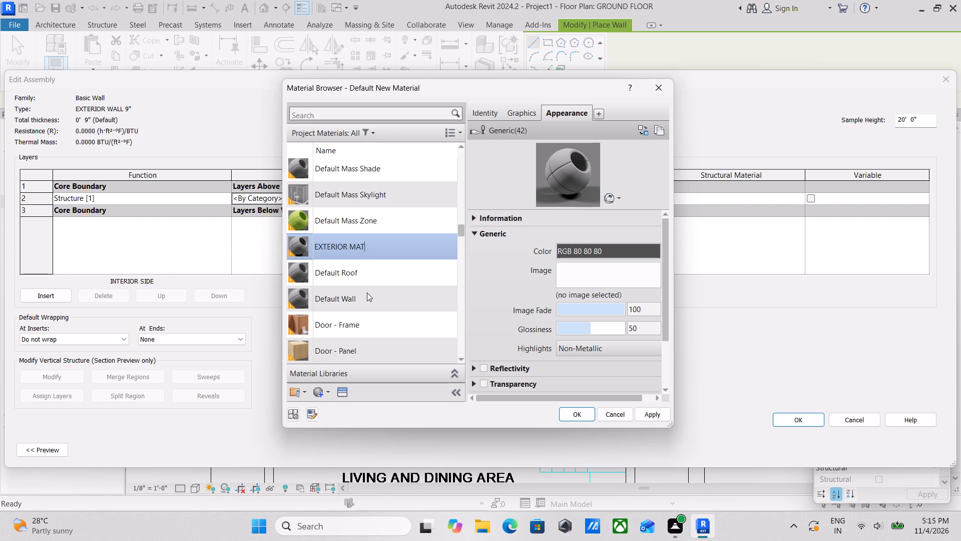
{"action": "key", "text": "BackSpace"}
{"action": "key", "text": "BackSpace"}
{"action": "key", "text": "BackSpace"}
{"action": "type", "text": "WALL"}
{"action": "key", "text": "space"}
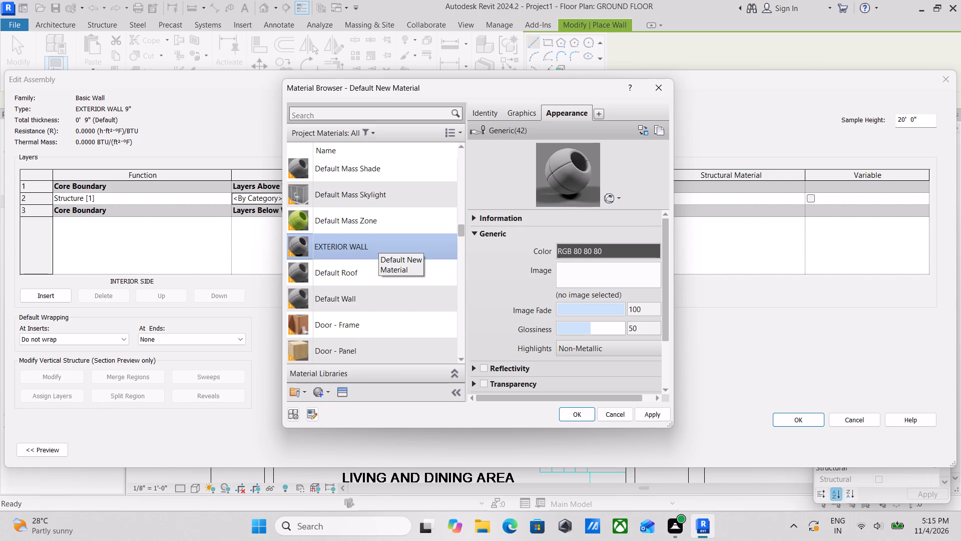
{"action": "type", "text": "WH"}
{"action": "type", "text": "ITE"}
{"action": "key", "text": "space"}
{"action": "type", "text": "COLOUR"}
Apply the Paint asset from the Appearance Library's Paint category to the exterior wall material's appearance.
{"action": "left_click", "coordinate": [342, 399]}
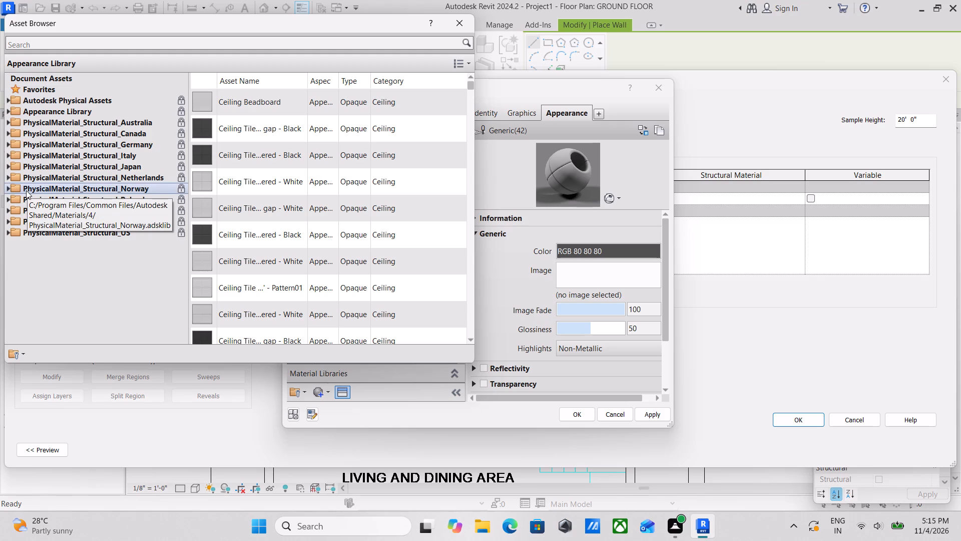
{"action": "scroll", "coordinate": [26, 190], "scroll_direction": "up", "scroll_amount": 3}
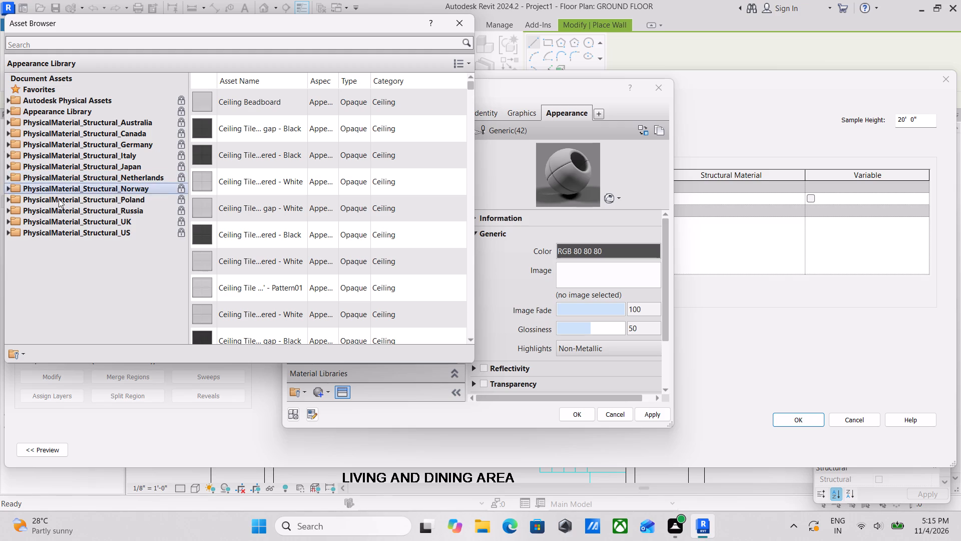
{"action": "left_click", "coordinate": [8, 112]}
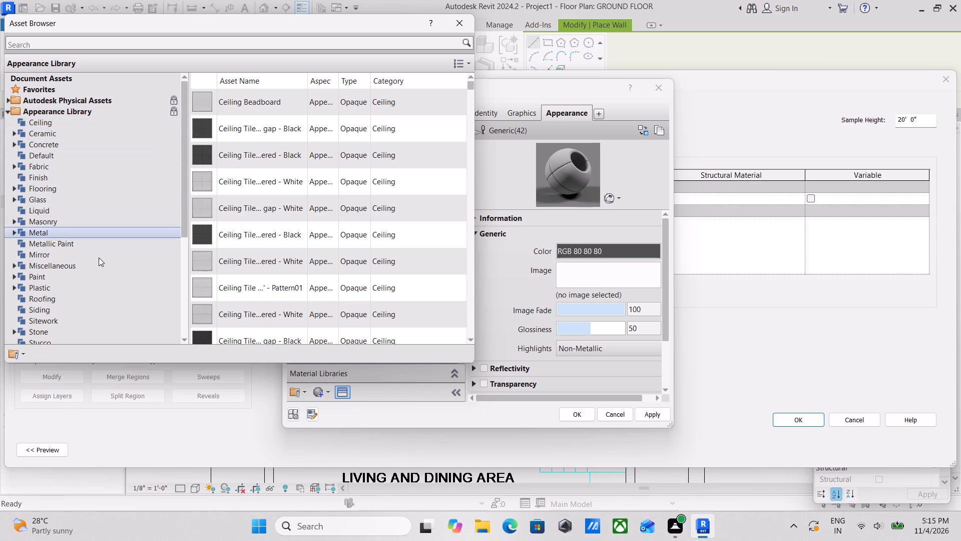
{"action": "left_click", "coordinate": [44, 278]}
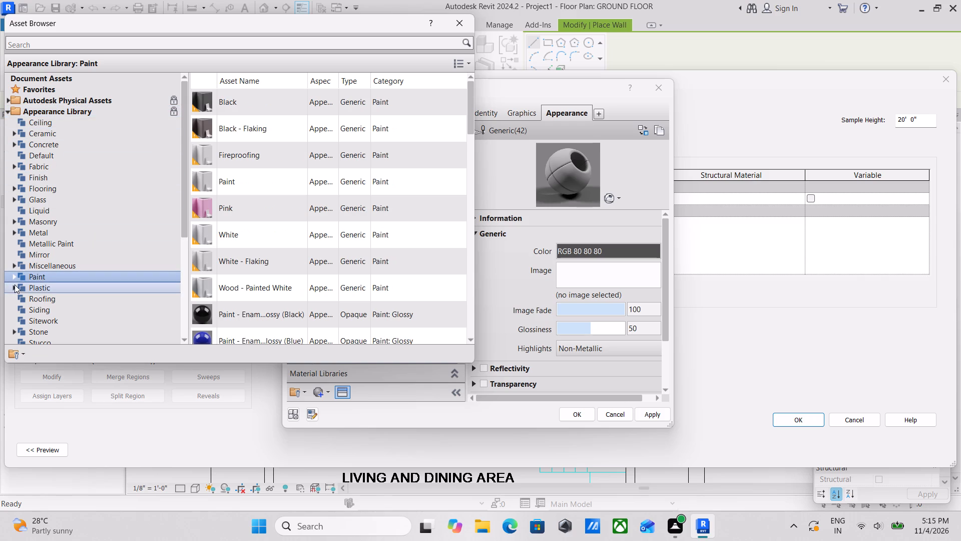
{"action": "left_click", "coordinate": [17, 276]}
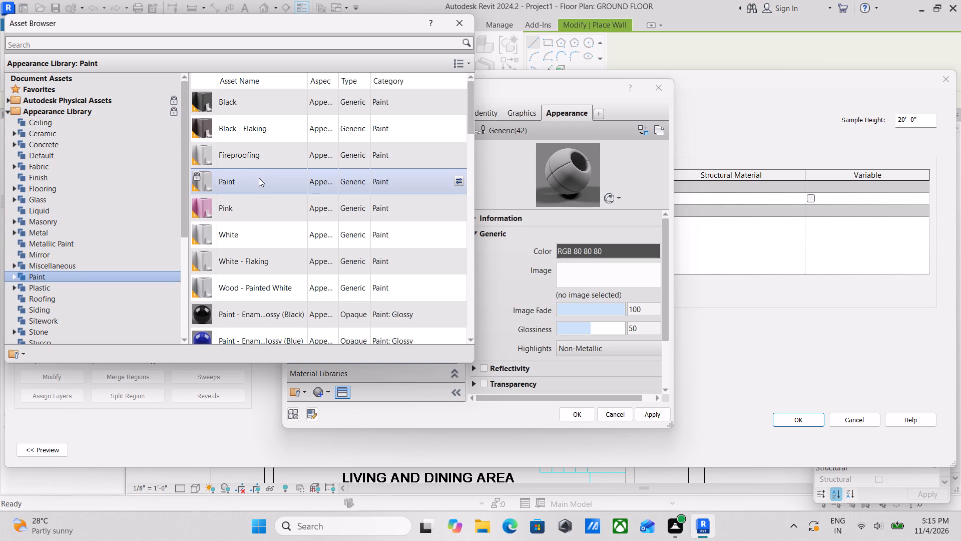
{"action": "double_click", "coordinate": [245, 178]}
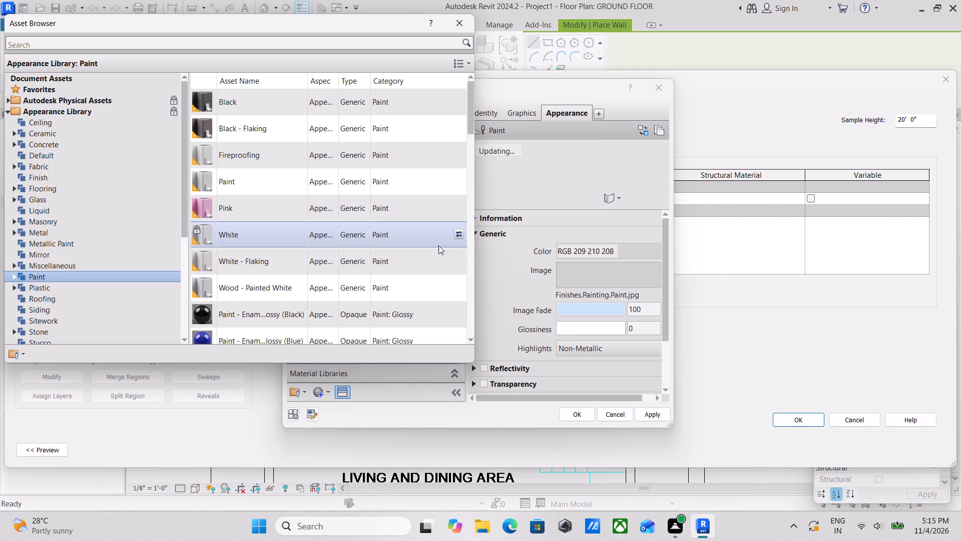
Open the generic appearance colour of the exterior wall material for editing.
{"action": "left_click", "coordinate": [630, 246]}
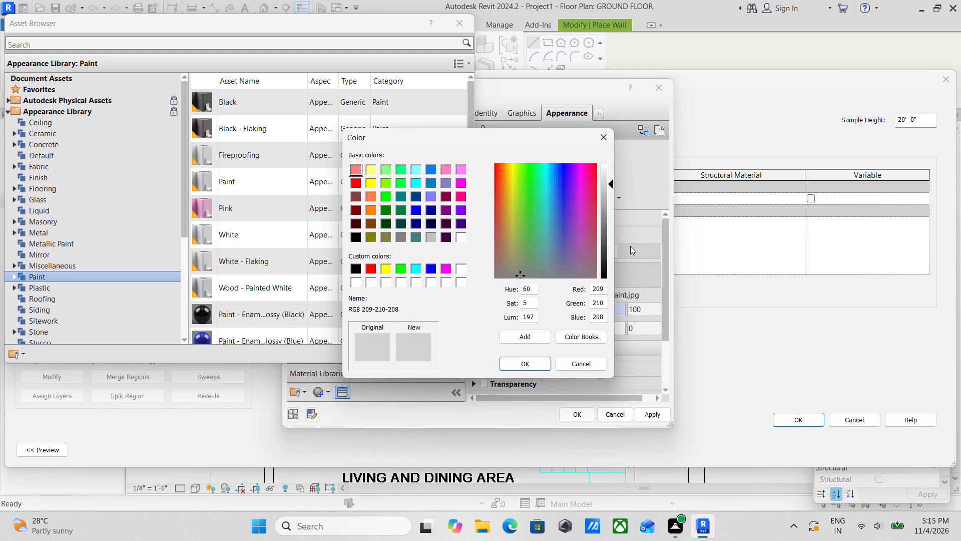
{"action": "left_click", "coordinate": [607, 135]}
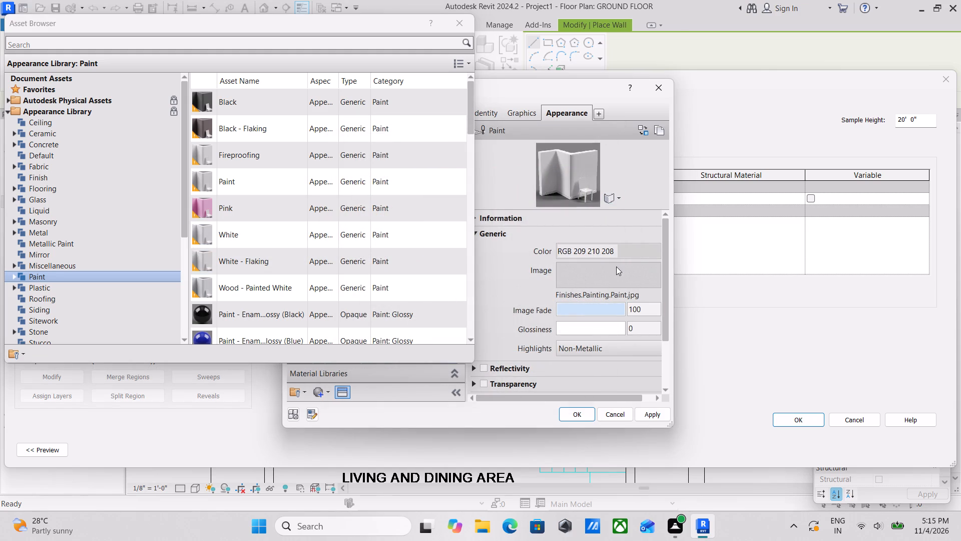
{"action": "left_click", "coordinate": [630, 249]}
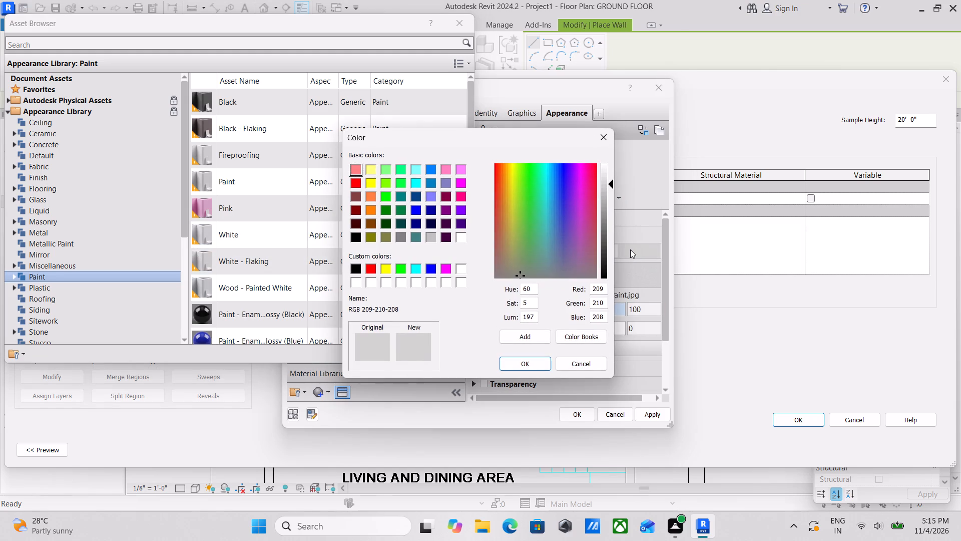
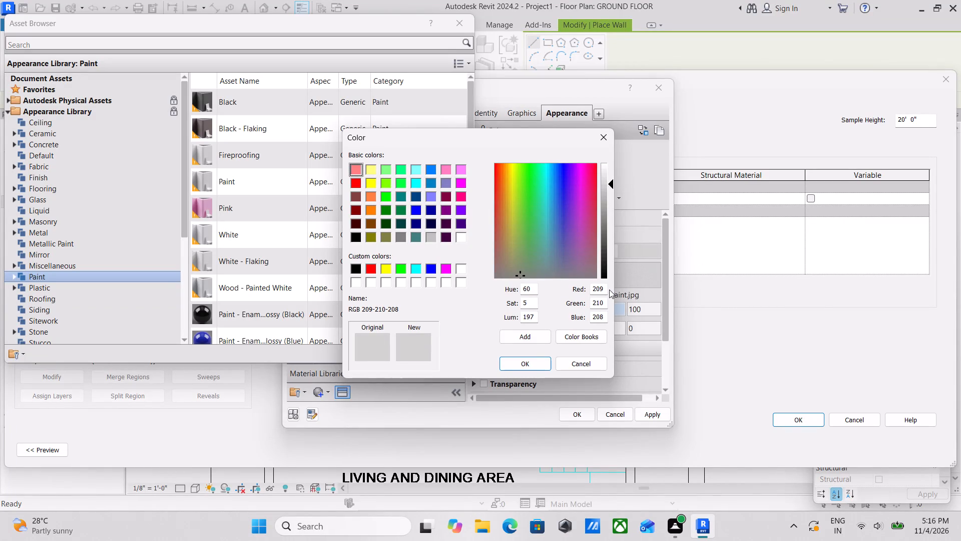
Set the red and green values of the exterior wall material's appearance colour to 252 each, and select the blue value for editing.
{"action": "left_click_drag", "start_coordinate": [606, 291], "coordinate": [590, 291]}
{"action": "left_click_drag", "start_coordinate": [590, 291], "coordinate": [589, 291]}
{"action": "type", "text": "252"}
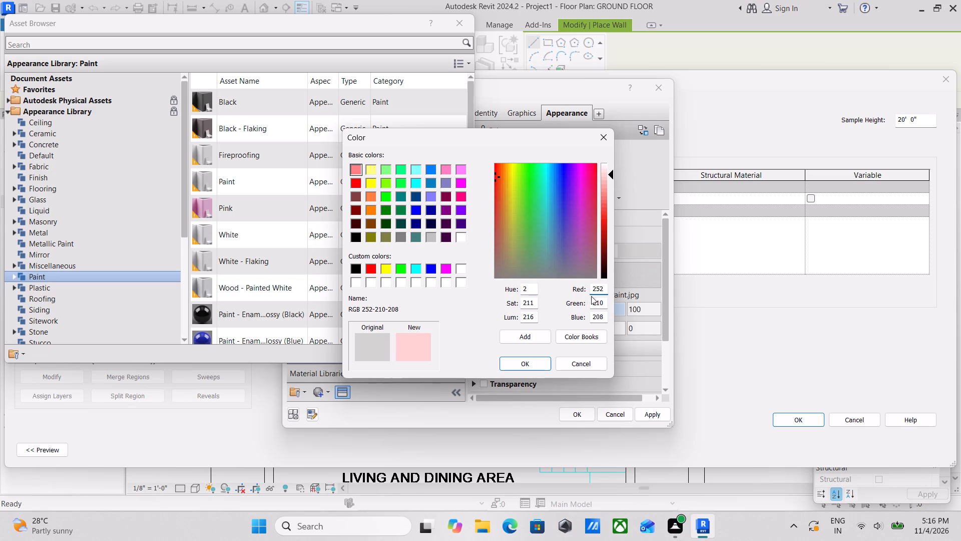
{"action": "left_click_drag", "start_coordinate": [606, 303], "coordinate": [565, 302]}
{"action": "type", "text": "252"}
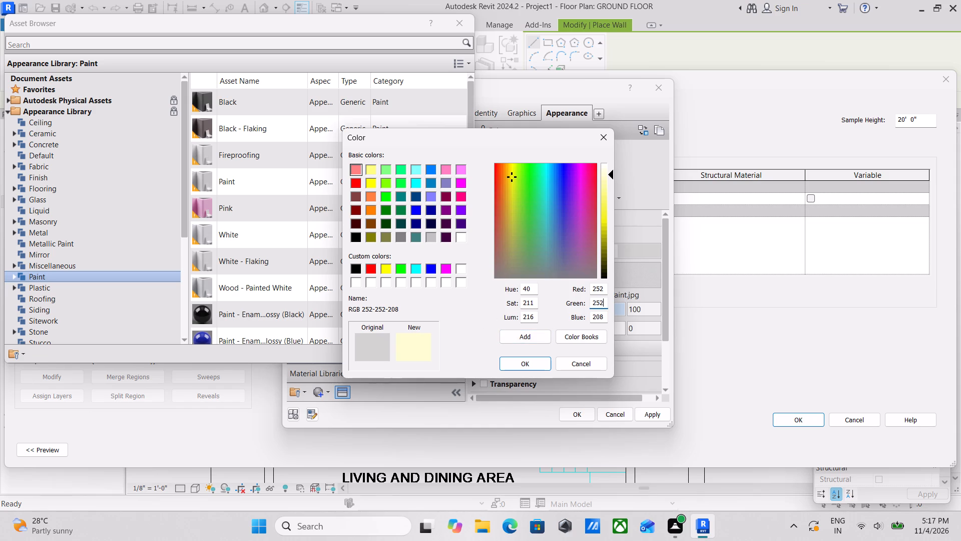
{"action": "left_click_drag", "start_coordinate": [603, 316], "coordinate": [583, 316]}
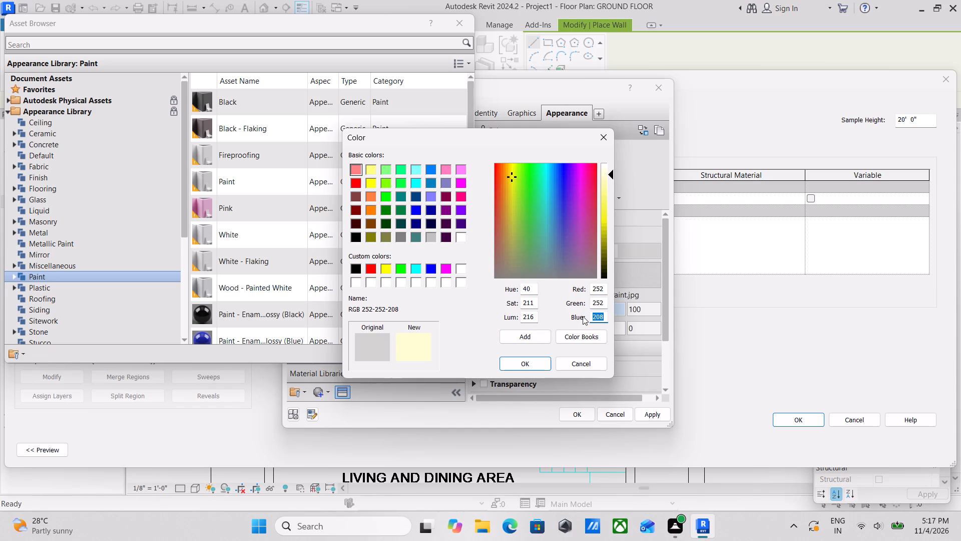
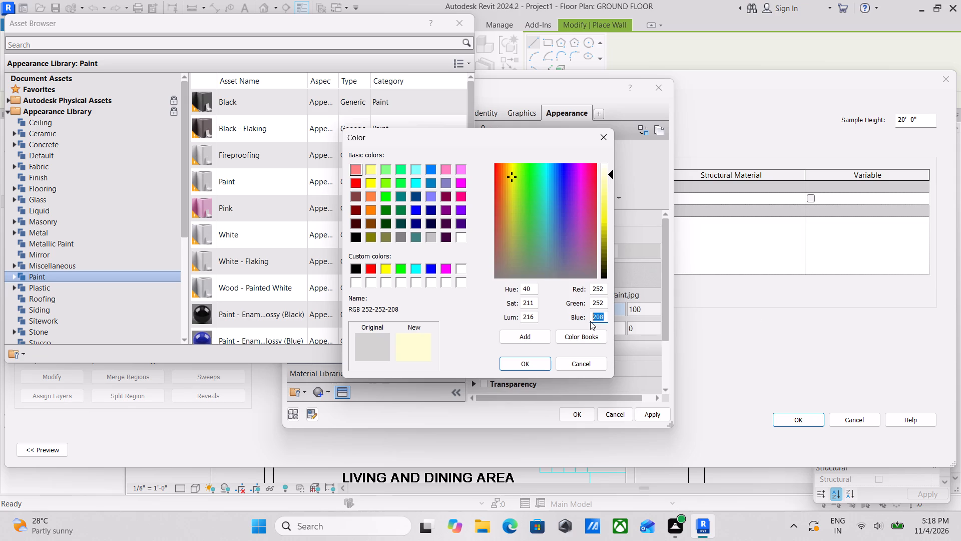
Set the appearance colour's blue value to 252 and accept the material, layer structure and wall type settings.
{"action": "type", "text": "252"}
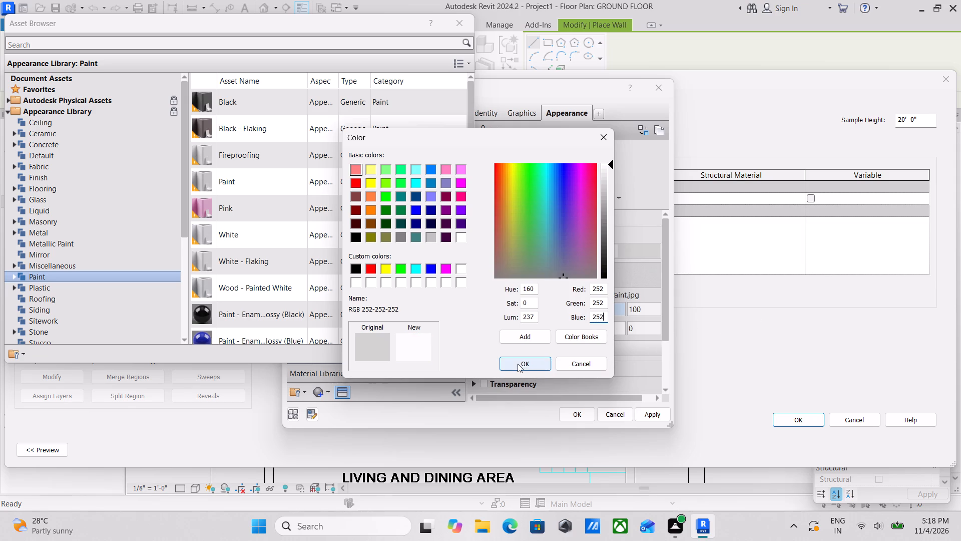
{"action": "left_click", "coordinate": [519, 364]}
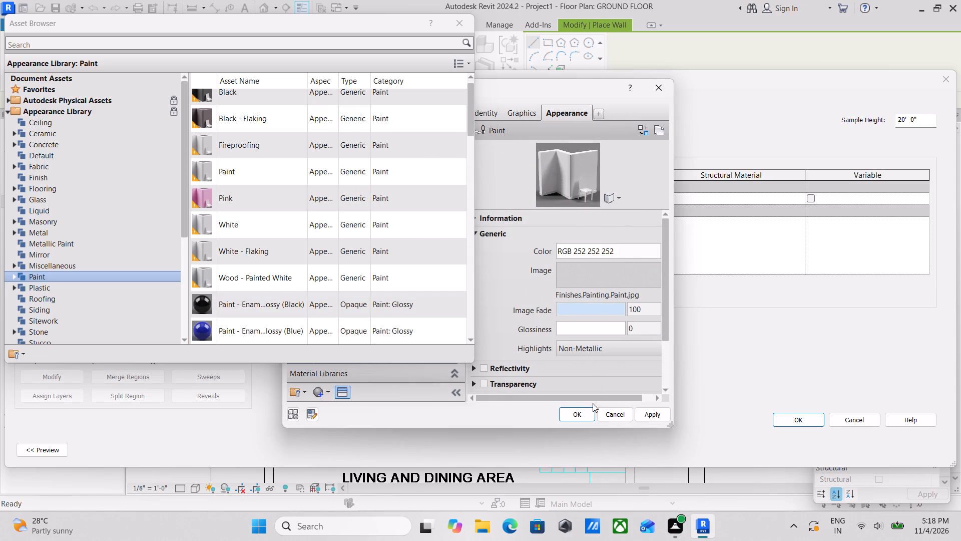
{"action": "left_click", "coordinate": [647, 414]}
{"action": "left_click", "coordinate": [564, 418]}
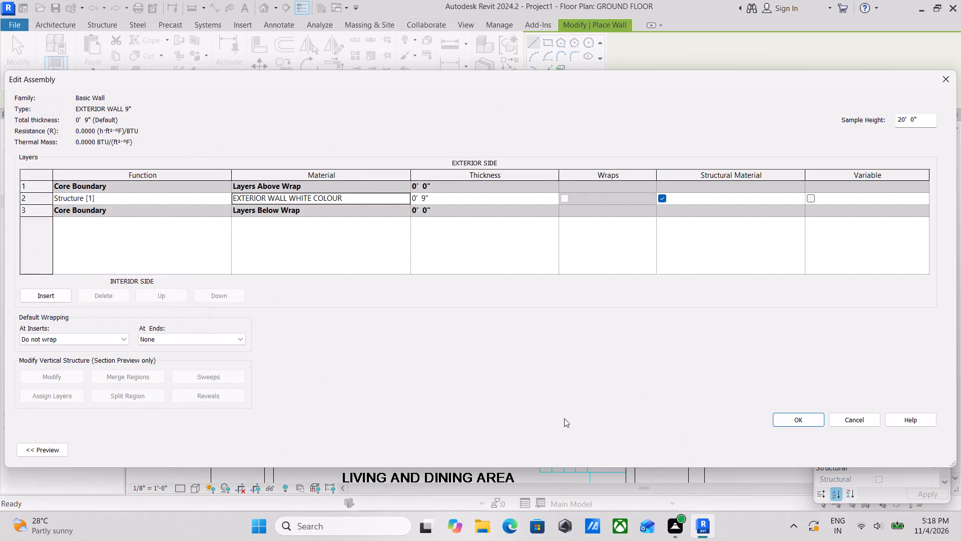
{"action": "left_click", "coordinate": [788, 420]}
{"action": "left_click", "coordinate": [818, 450]}
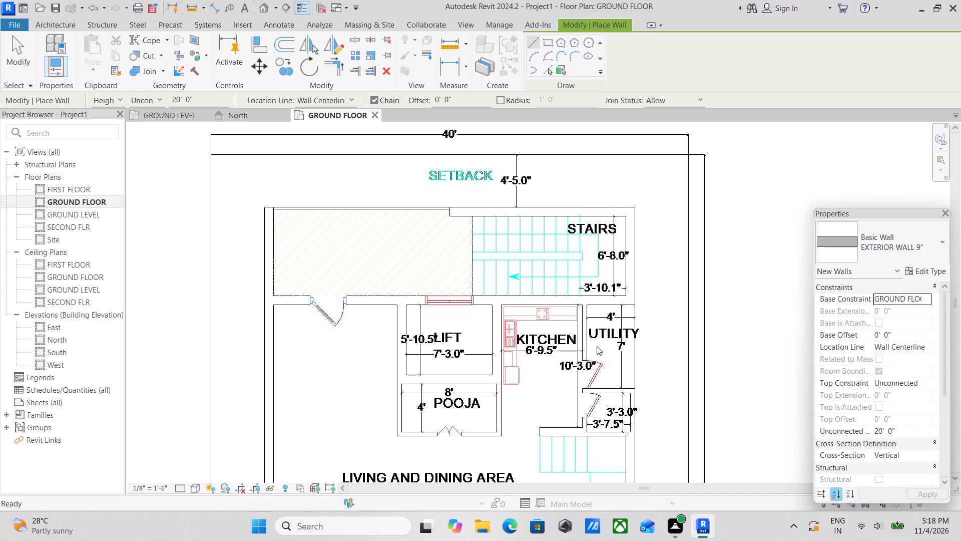
Set the new EXTERIOR WALL 9" walls to rise up to the FIRST FLOOR level.
{"action": "scroll", "coordinate": [492, 238], "scroll_direction": "up", "scroll_amount": 2}
{"action": "middle_click_drag", "start_coordinate": [477, 232], "coordinate": [539, 287]}
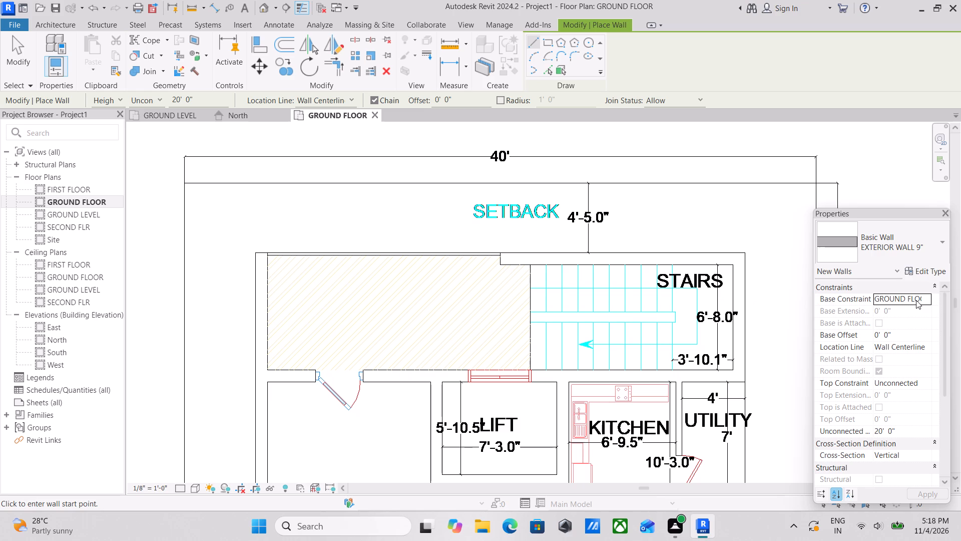
{"action": "scroll", "coordinate": [880, 304], "scroll_direction": "up", "scroll_amount": 1}
{"action": "left_click", "coordinate": [923, 301]}
{"action": "left_click", "coordinate": [923, 301]}
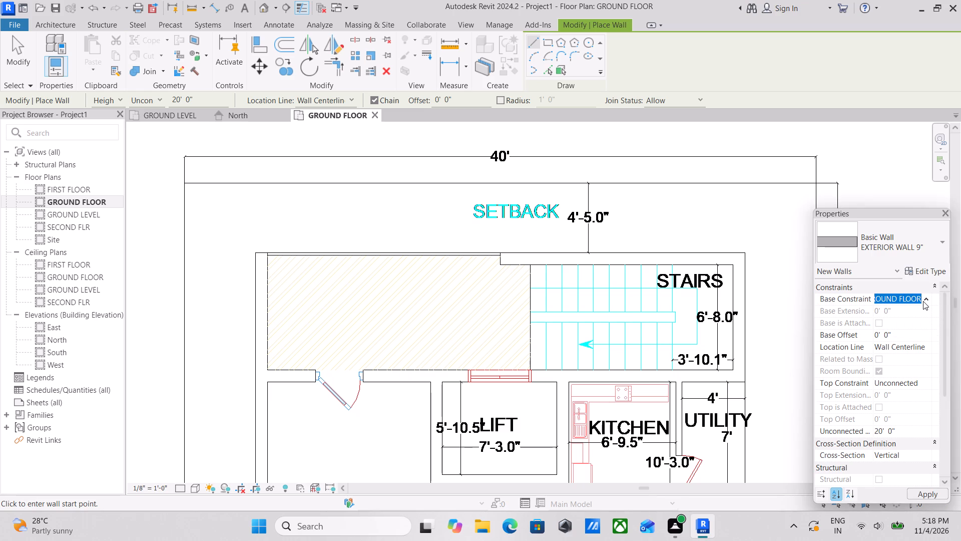
{"action": "left_click", "coordinate": [156, 97]}
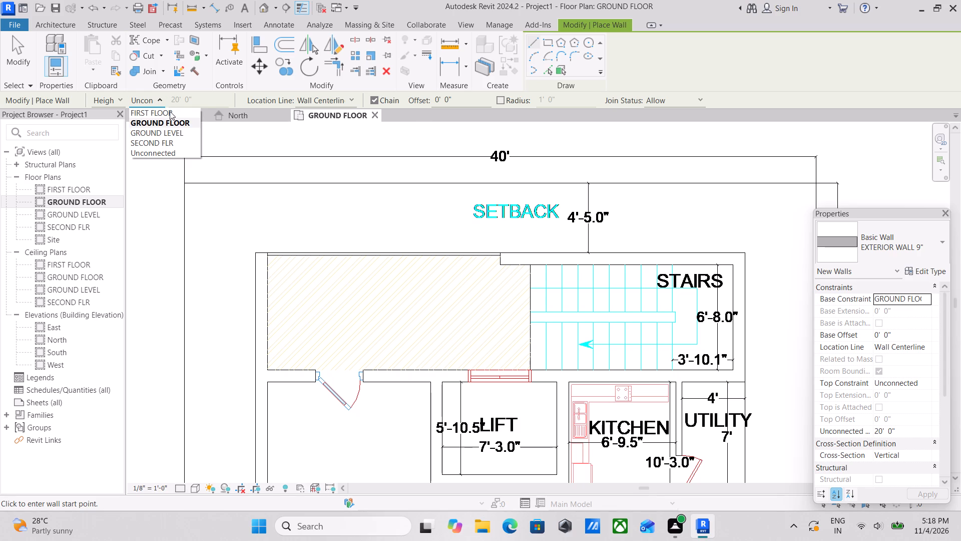
{"action": "left_click", "coordinate": [170, 111]}
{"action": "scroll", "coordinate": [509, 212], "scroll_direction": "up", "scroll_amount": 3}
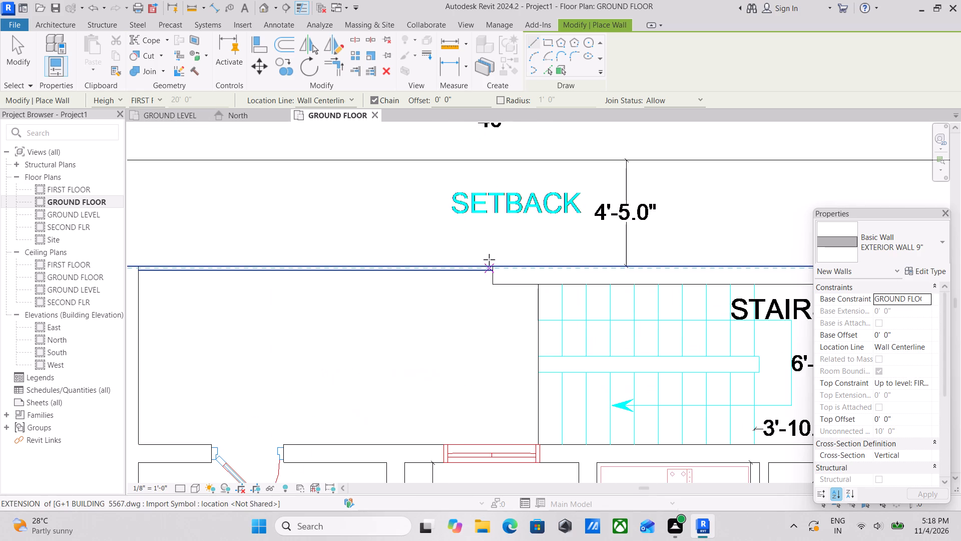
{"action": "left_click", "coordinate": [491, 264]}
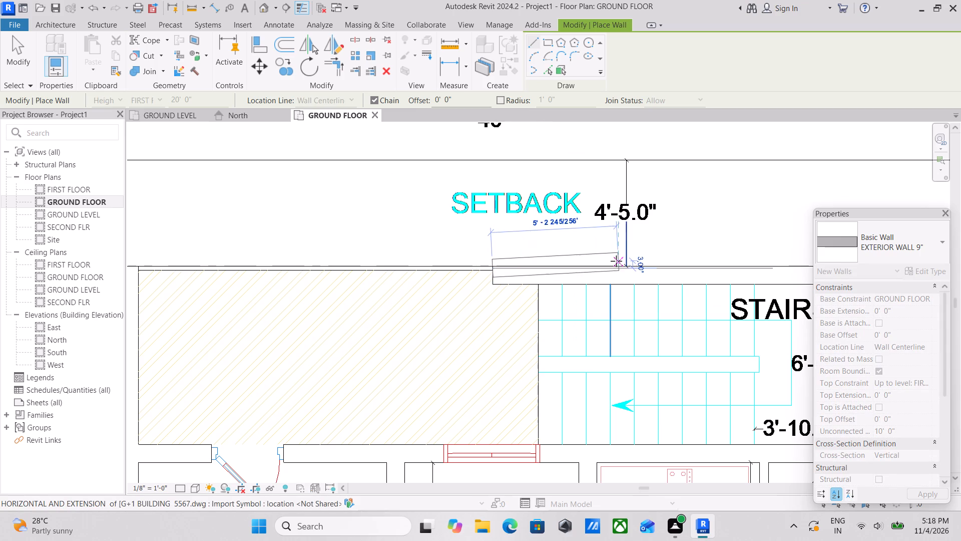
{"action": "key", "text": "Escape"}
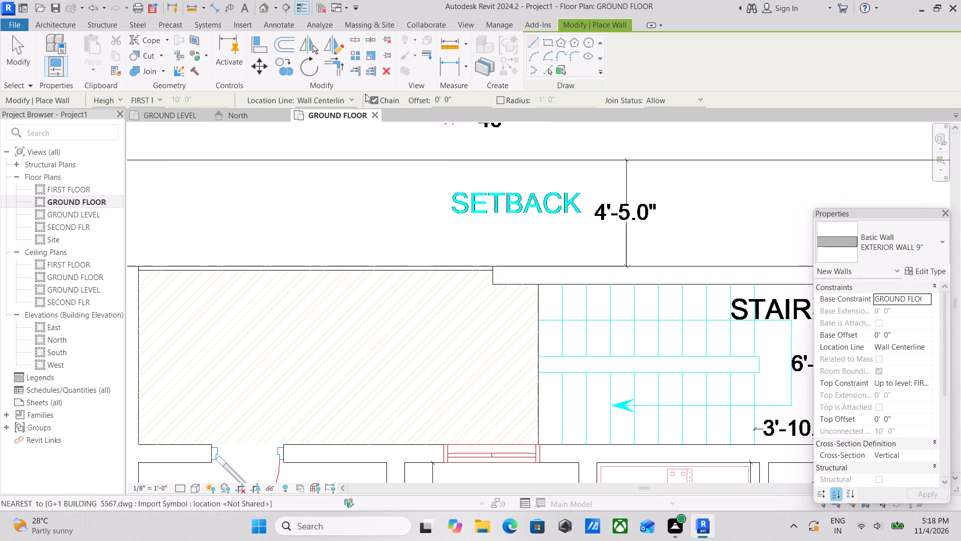
Using location line Finish Face: Interior, draw exterior walls 15'-6" north and 8'-2" east of the stairs, continuing west above the lift to the outer face.
{"action": "left_click", "coordinate": [351, 99]}
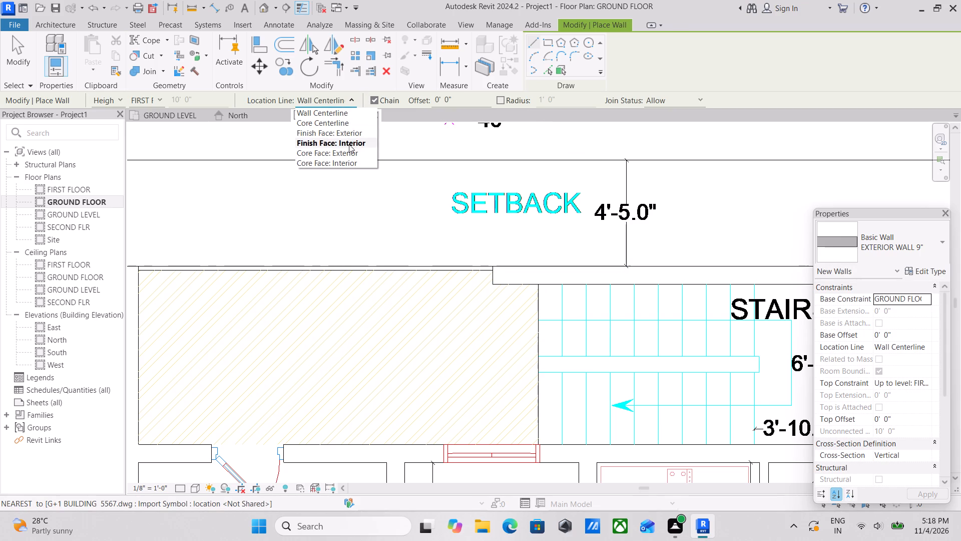
{"action": "left_click", "coordinate": [349, 142]}
{"action": "left_click", "coordinate": [498, 266]}
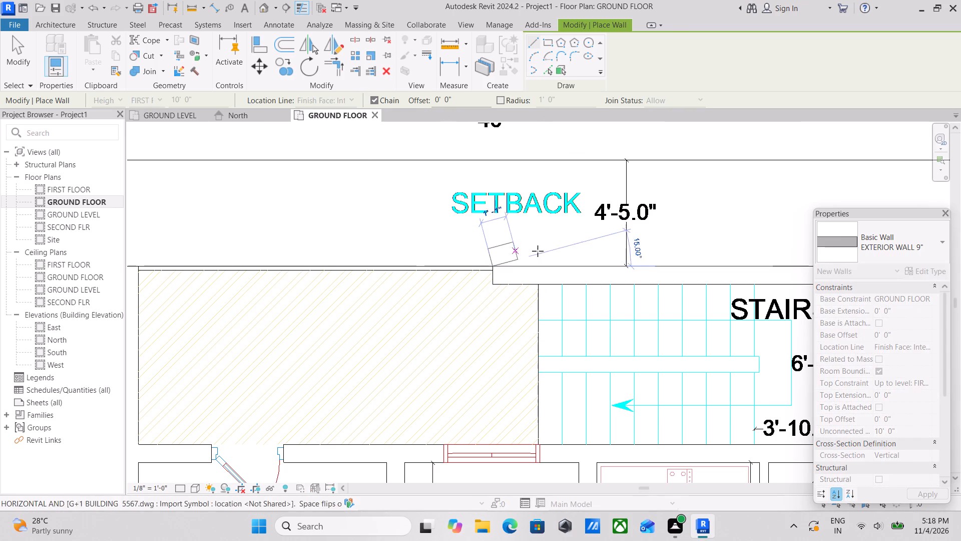
{"action": "middle_click_drag", "start_coordinate": [610, 256], "coordinate": [453, 235]}
{"action": "key", "text": "space"}
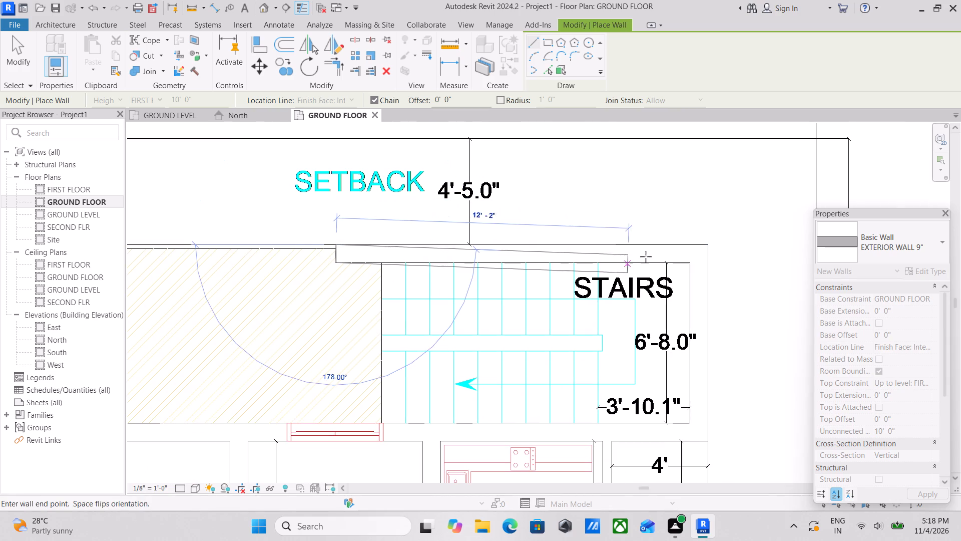
{"action": "left_click", "coordinate": [707, 240]}
{"action": "middle_click_drag", "start_coordinate": [706, 313], "coordinate": [690, 193]}
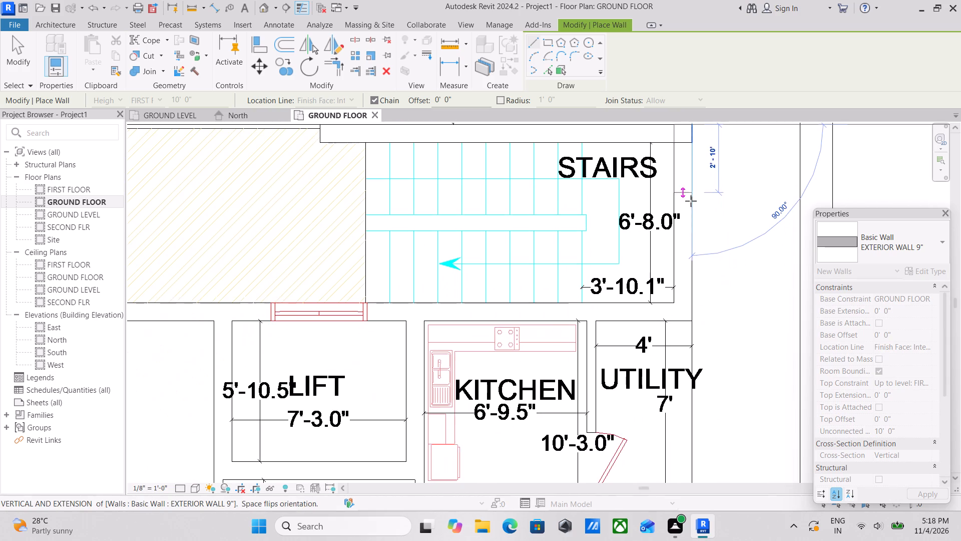
{"action": "left_click", "coordinate": [693, 318]}
{"action": "middle_click_drag", "start_coordinate": [516, 289], "coordinate": [689, 258]}
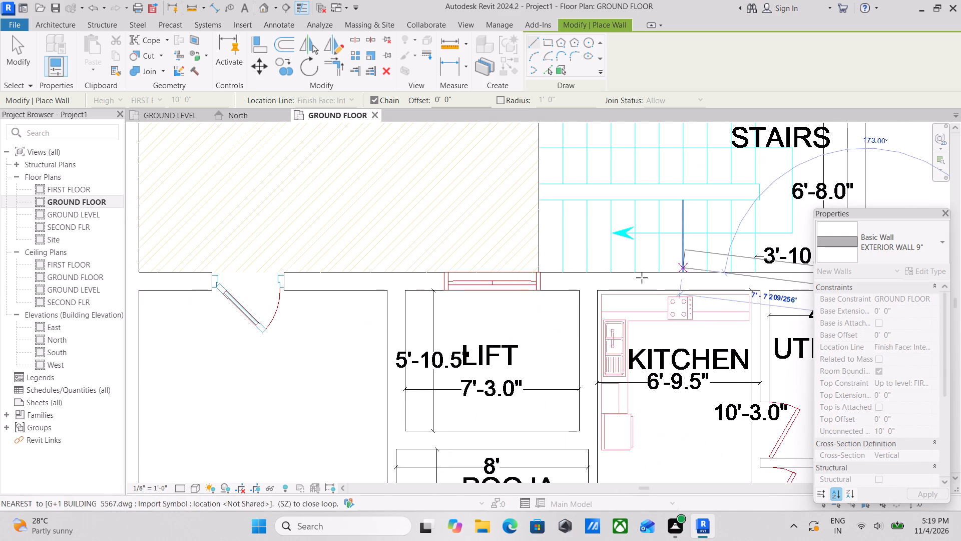
{"action": "middle_click_drag", "start_coordinate": [381, 285], "coordinate": [616, 297]}
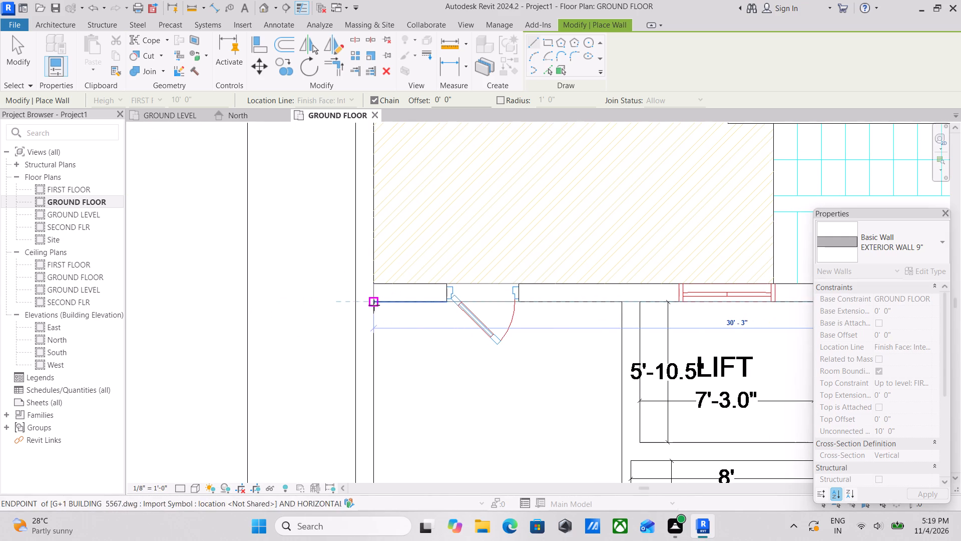
{"action": "left_click", "coordinate": [358, 305]}
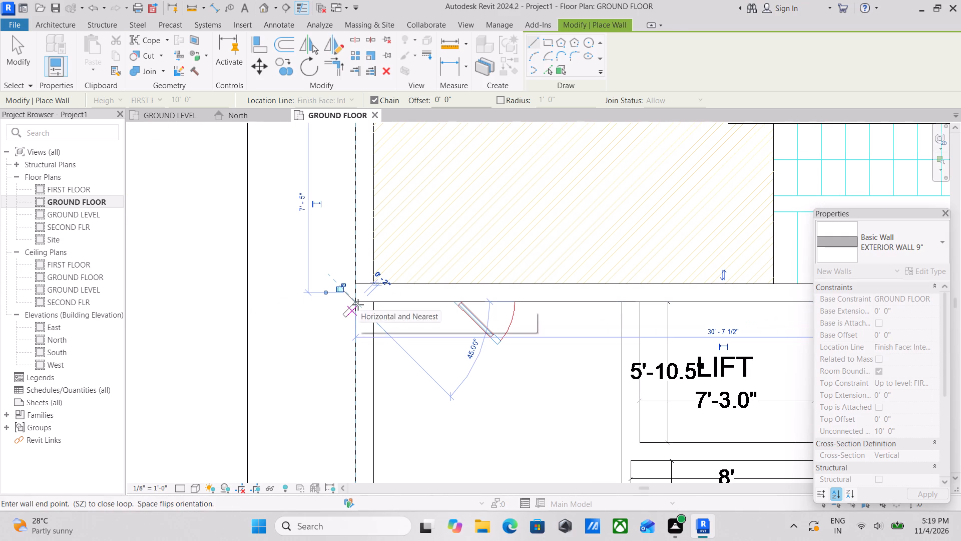
{"action": "key", "text": "Escape"}
Draw the 7'-5" exterior wall along the west side of the hatched area beside the stairs, flipped onto the CAD wall.
{"action": "left_click", "coordinate": [357, 287]}
{"action": "middle_click_drag", "start_coordinate": [354, 190], "coordinate": [360, 209]}
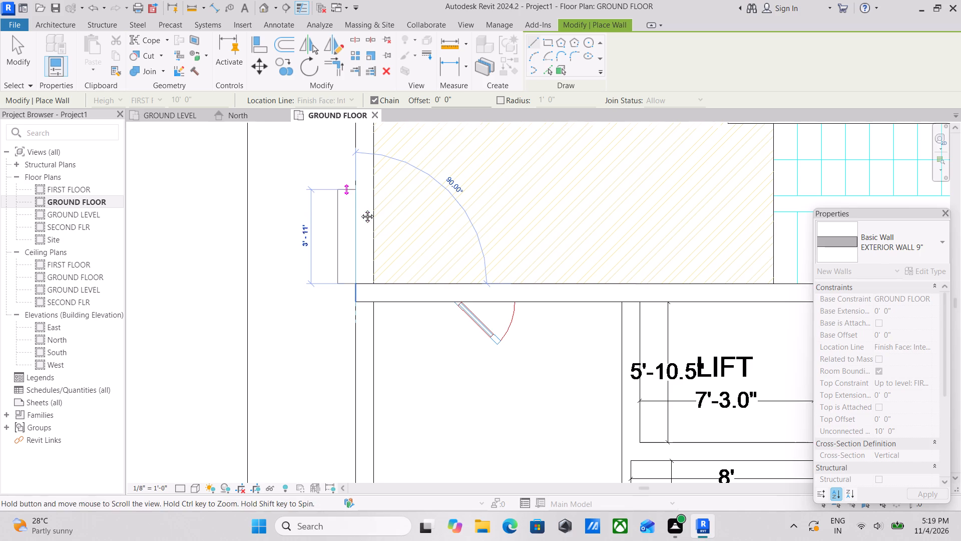
{"action": "middle_click_drag", "start_coordinate": [360, 209], "coordinate": [365, 265]}
{"action": "key", "text": "space"}
{"action": "middle_click_drag", "start_coordinate": [365, 245], "coordinate": [358, 303]}
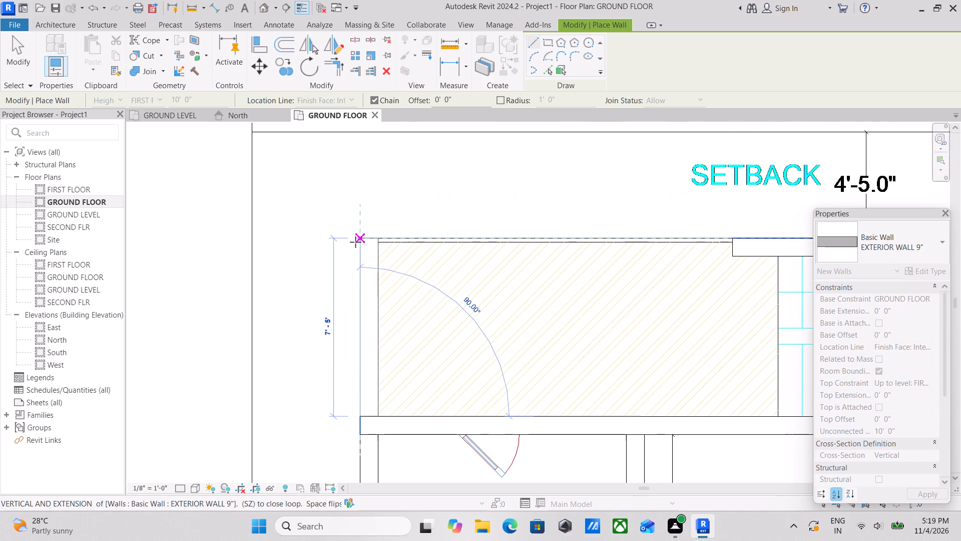
{"action": "left_click", "coordinate": [361, 238]}
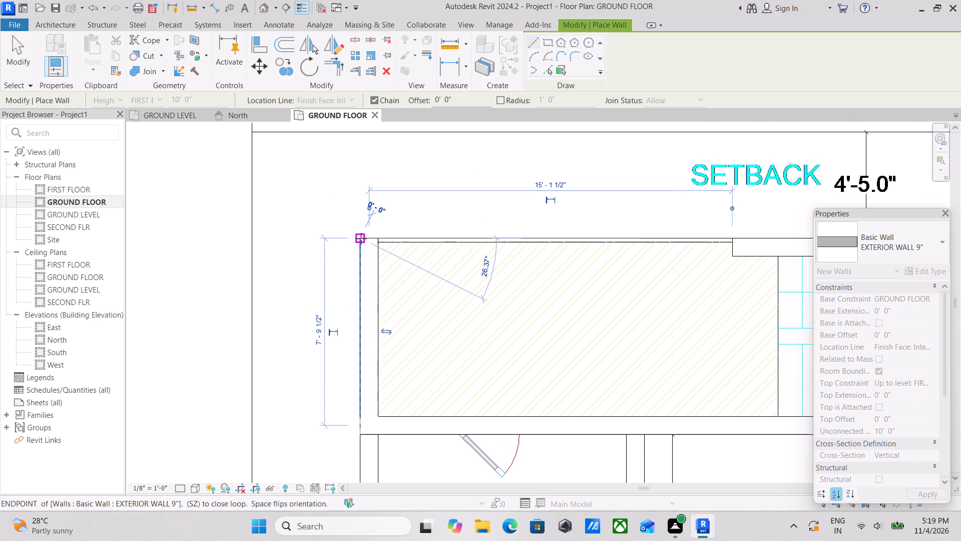
{"action": "key", "text": "Escape"}
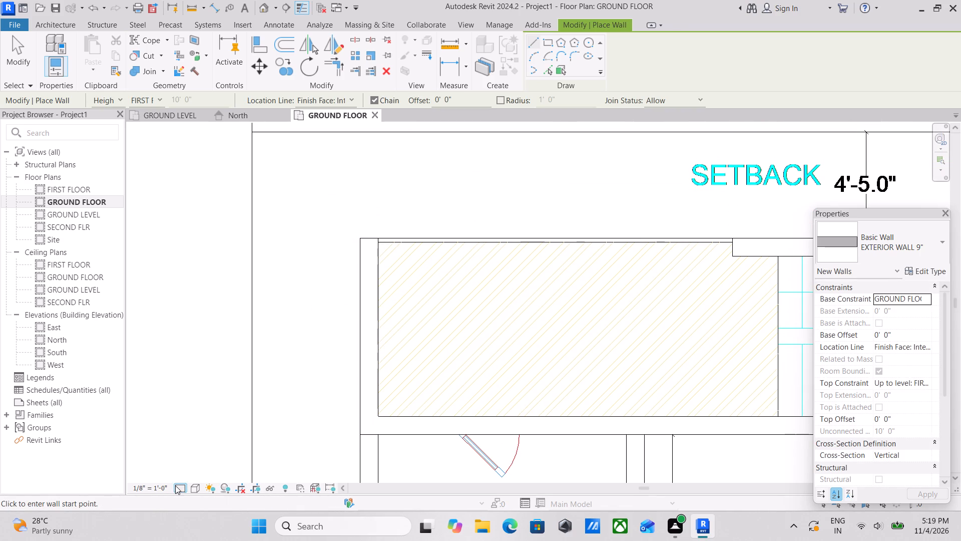
Set the ground floor plan's visual style to Shaded.
{"action": "left_click", "coordinate": [197, 489]}
{"action": "left_click", "coordinate": [201, 443]}
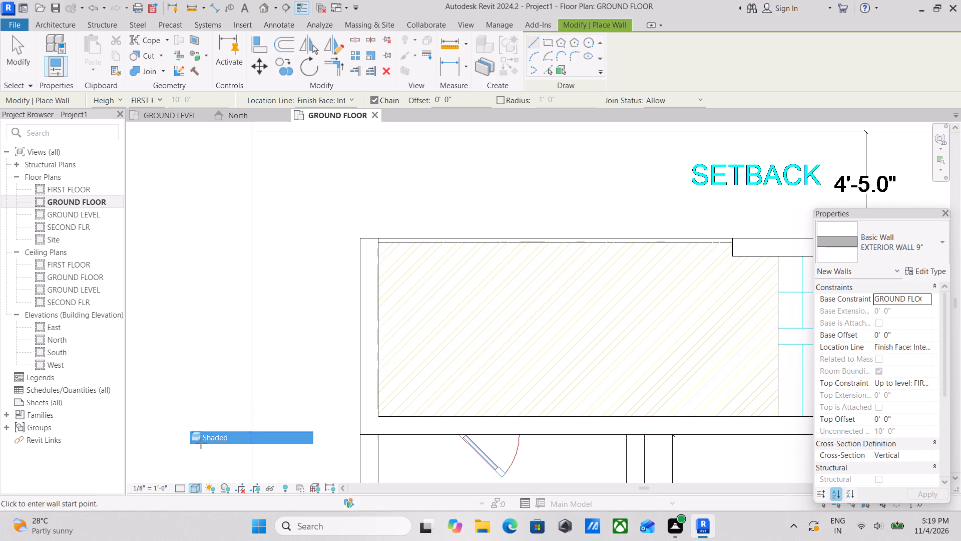
Examine the shaded walls against the CAD outlines around the stairs, lift, kitchen and utility.
{"action": "scroll", "coordinate": [374, 283], "scroll_direction": "down", "scroll_amount": 2}
{"action": "middle_click_drag", "start_coordinate": [374, 283], "coordinate": [288, 226]}
{"action": "scroll", "coordinate": [556, 311], "scroll_direction": "down", "scroll_amount": 2}
{"action": "middle_click_drag", "start_coordinate": [557, 311], "coordinate": [495, 237]}
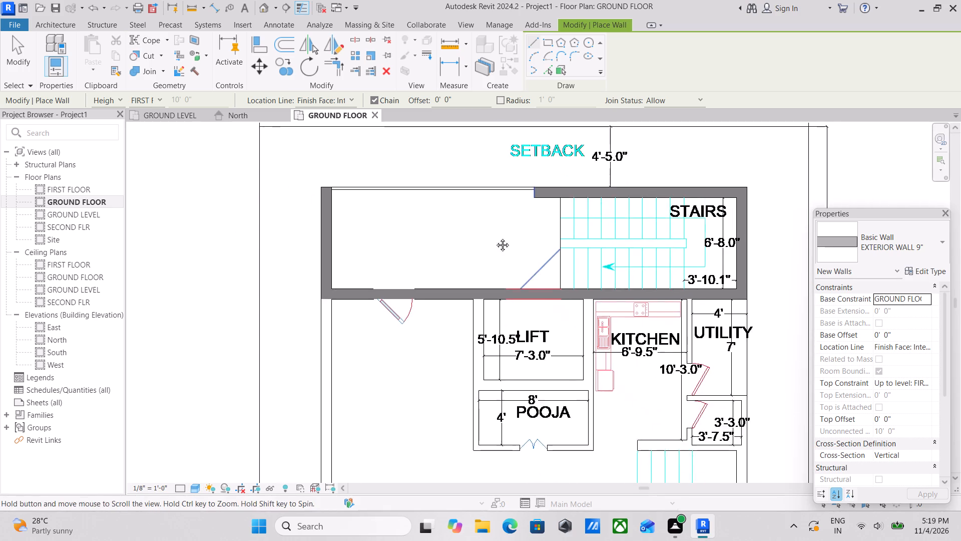
{"action": "middle_click_drag", "start_coordinate": [495, 237], "coordinate": [467, 211]}
{"action": "scroll", "coordinate": [668, 218], "scroll_direction": "up", "scroll_amount": 5}
{"action": "scroll", "coordinate": [692, 250], "scroll_direction": "down", "scroll_amount": 2}
{"action": "middle_click_drag", "start_coordinate": [692, 250], "coordinate": [514, 134]}
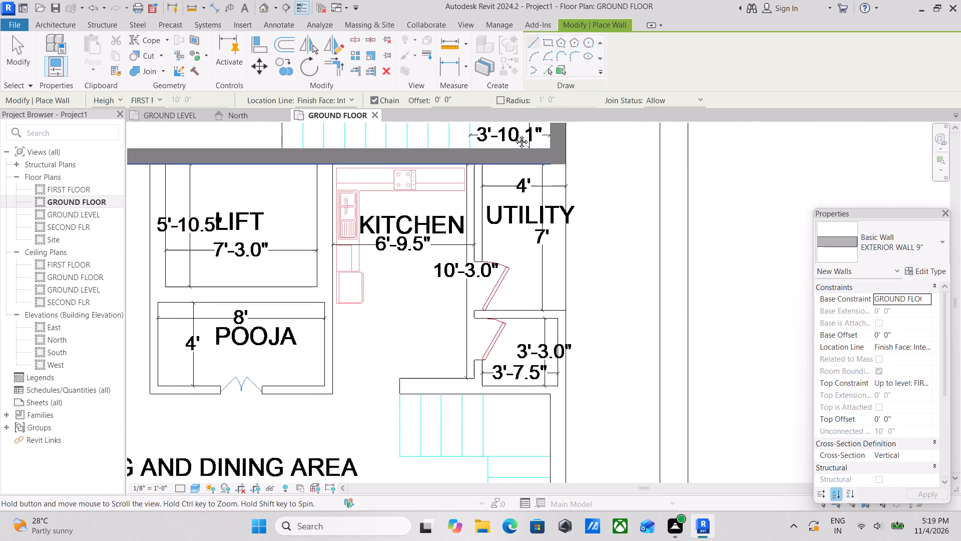
{"action": "middle_click_drag", "start_coordinate": [514, 134], "coordinate": [503, 125]}
{"action": "scroll", "coordinate": [507, 309], "scroll_direction": "down", "scroll_amount": 2}
{"action": "middle_click_drag", "start_coordinate": [509, 311], "coordinate": [574, 378]}
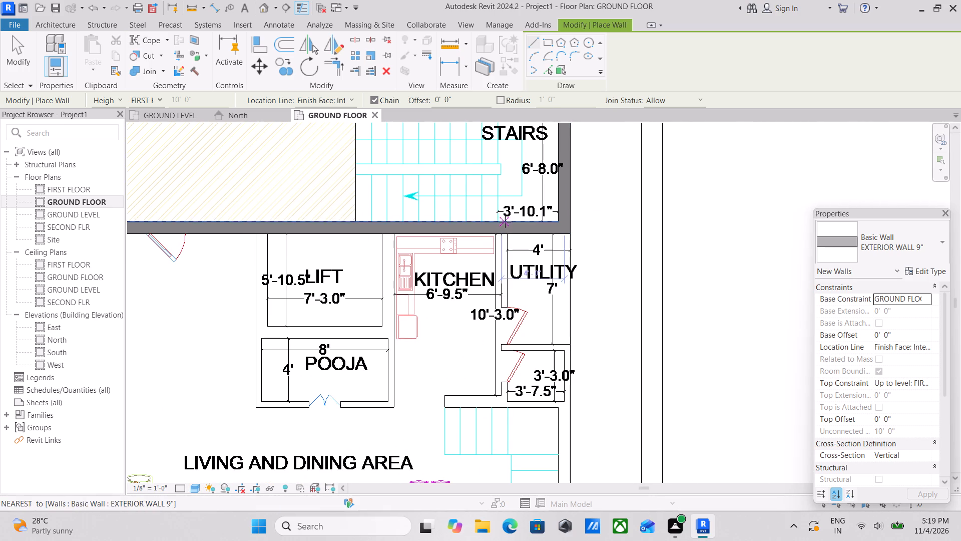
{"action": "scroll", "coordinate": [511, 239], "scroll_direction": "up", "scroll_amount": 4}
{"action": "scroll", "coordinate": [489, 215], "scroll_direction": "down", "scroll_amount": 1}
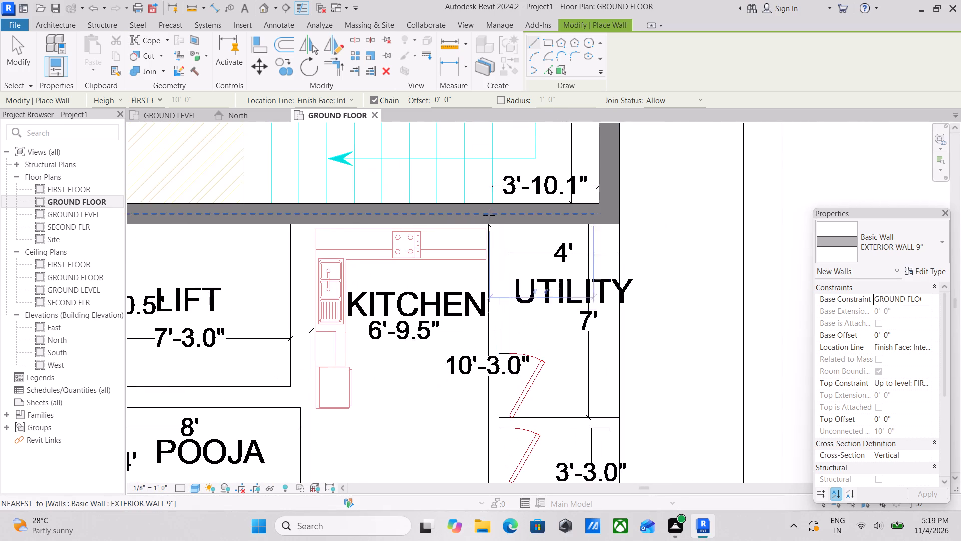
Draw the west exterior wall from the living room's southwest corner at the front hatched area north to the existing wall corner, flipped onto the CAD wall.
{"action": "scroll", "coordinate": [489, 215], "scroll_direction": "down", "scroll_amount": 1}
{"action": "middle_click_drag", "start_coordinate": [489, 215], "coordinate": [491, 163]}
{"action": "middle_click_drag", "start_coordinate": [589, 305], "coordinate": [571, 196]}
{"action": "scroll", "coordinate": [571, 294], "scroll_direction": "down", "scroll_amount": 1}
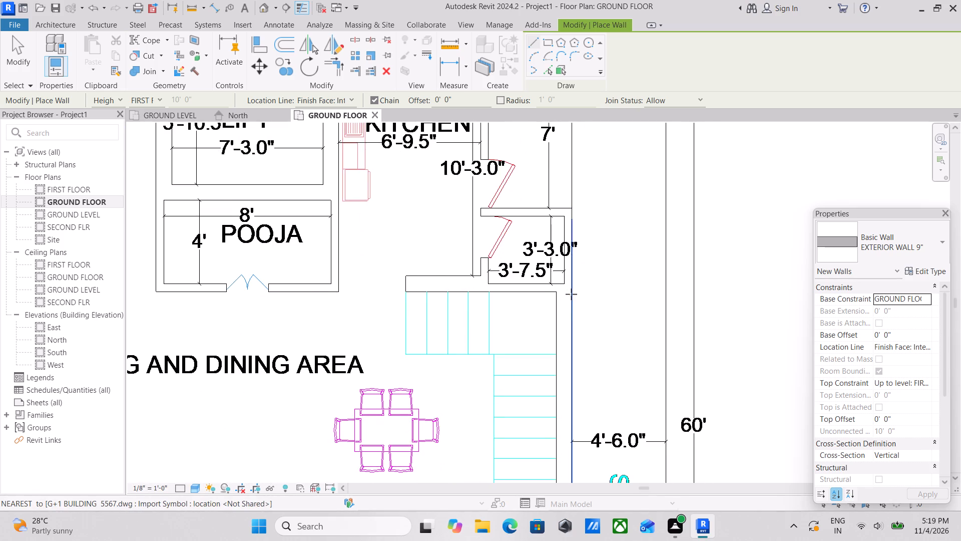
{"action": "middle_click_drag", "start_coordinate": [571, 294], "coordinate": [545, 152]}
{"action": "scroll", "coordinate": [531, 292], "scroll_direction": "down", "scroll_amount": 4}
{"action": "middle_click_drag", "start_coordinate": [530, 294], "coordinate": [638, 193]}
{"action": "scroll", "coordinate": [474, 324], "scroll_direction": "down", "scroll_amount": 1}
{"action": "middle_click_drag", "start_coordinate": [473, 320], "coordinate": [581, 231]}
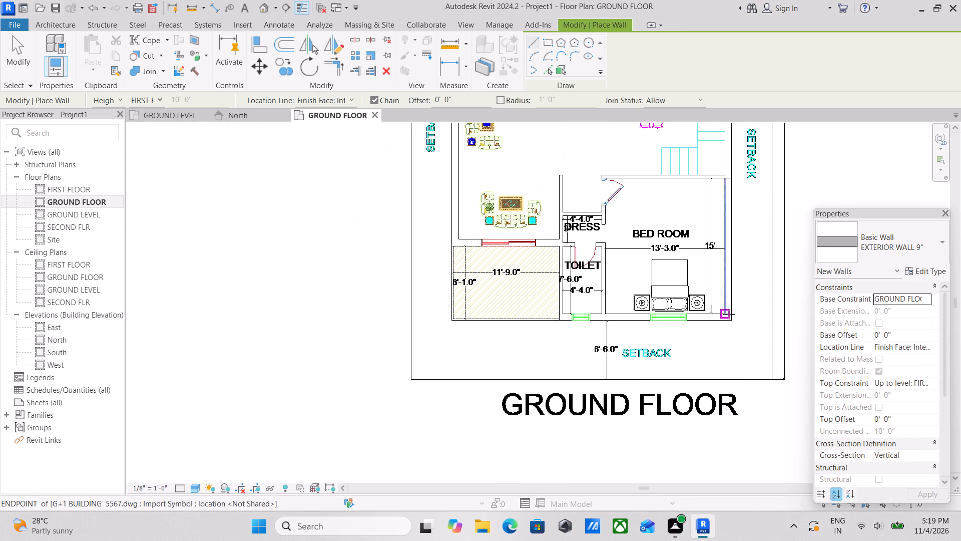
{"action": "scroll", "coordinate": [729, 314], "scroll_direction": "up", "scroll_amount": 2}
{"action": "scroll", "coordinate": [604, 329], "scroll_direction": "up", "scroll_amount": 1}
{"action": "middle_click_drag", "start_coordinate": [478, 296], "coordinate": [575, 369]}
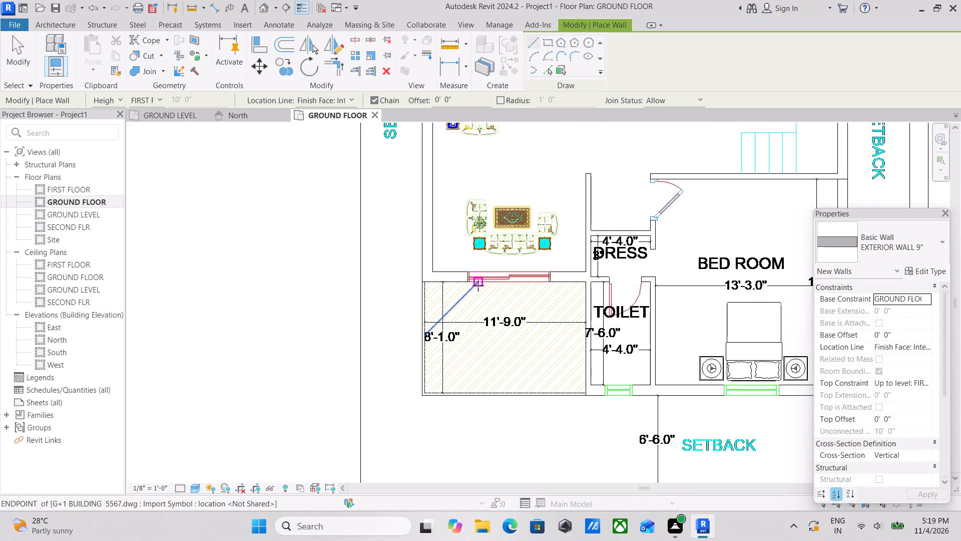
{"action": "scroll", "coordinate": [406, 276], "scroll_direction": "up", "scroll_amount": 3}
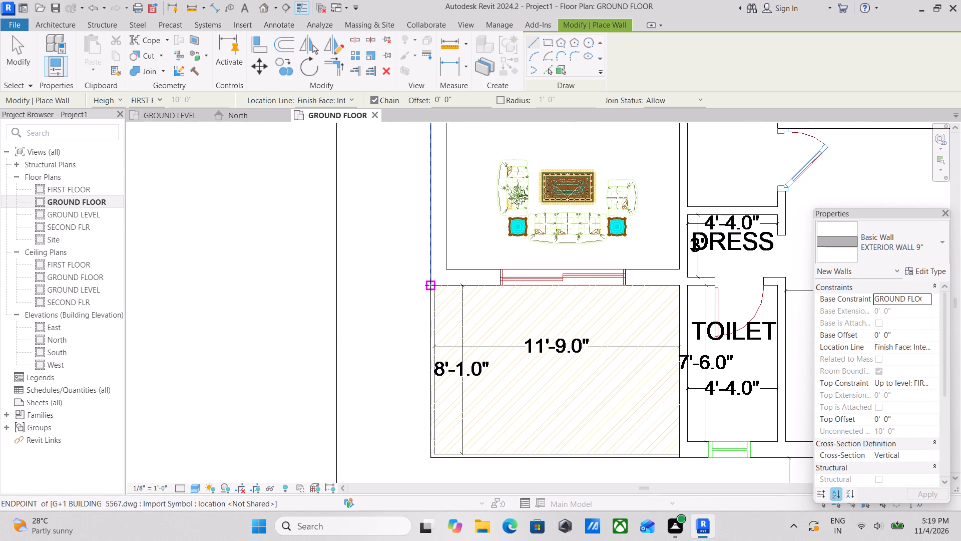
{"action": "left_click", "coordinate": [431, 287]}
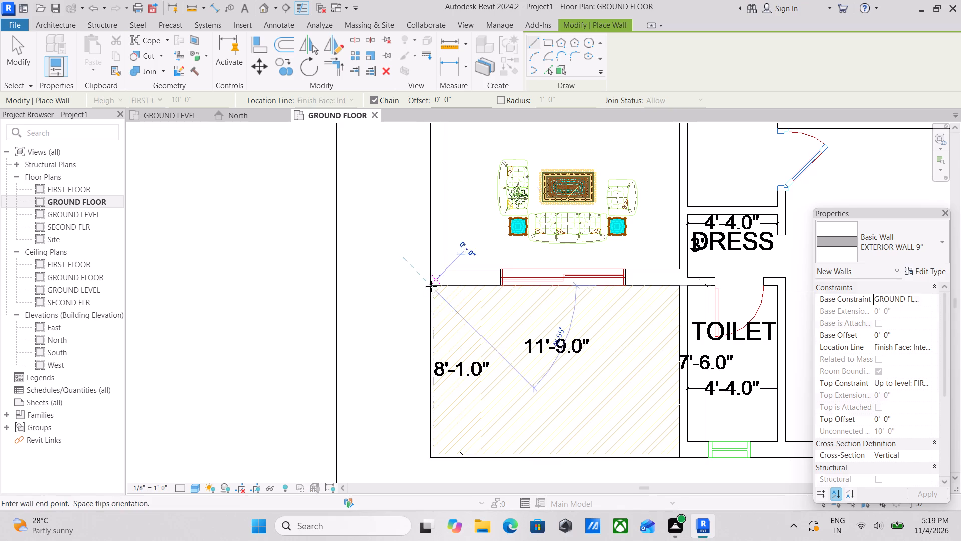
{"action": "middle_click_drag", "start_coordinate": [405, 179], "coordinate": [459, 371]}
{"action": "key", "text": "space"}
{"action": "middle_click_drag", "start_coordinate": [478, 328], "coordinate": [478, 340]}
{"action": "scroll", "coordinate": [478, 330], "scroll_direction": "down", "scroll_amount": 1}
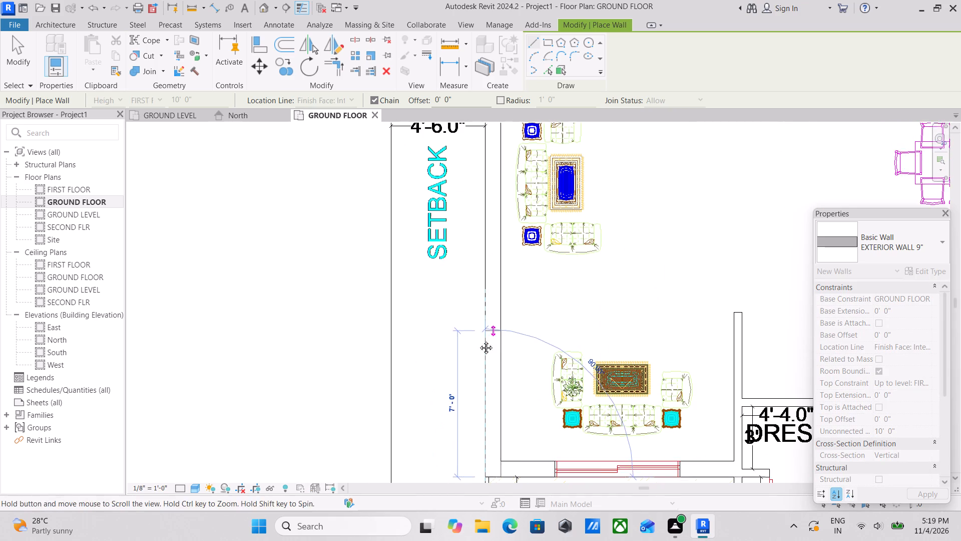
{"action": "middle_click_drag", "start_coordinate": [478, 340], "coordinate": [504, 465]}
{"action": "middle_click_drag", "start_coordinate": [508, 264], "coordinate": [537, 455]}
{"action": "middle_click_drag", "start_coordinate": [538, 276], "coordinate": [570, 385]}
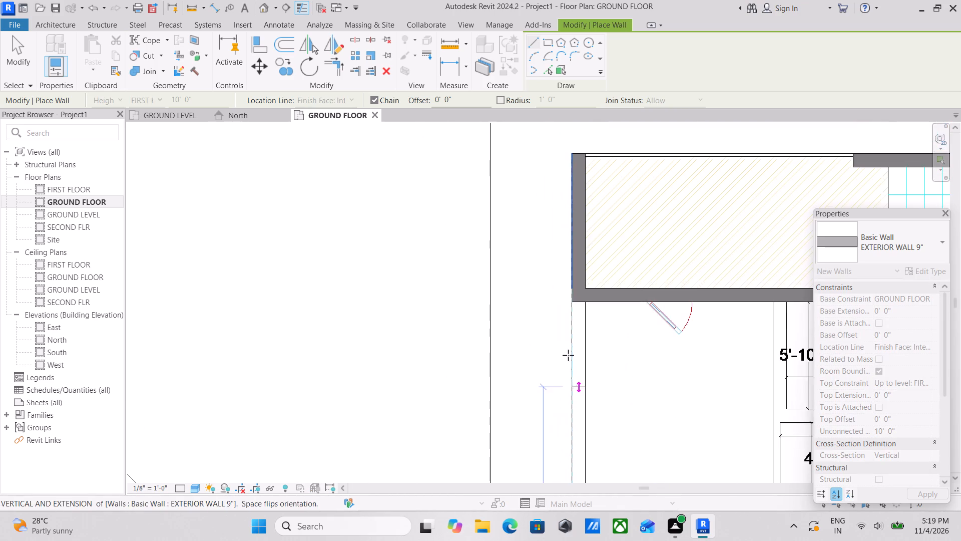
{"action": "scroll", "coordinate": [566, 288], "scroll_direction": "up", "scroll_amount": 2}
{"action": "left_click", "coordinate": [575, 311]}
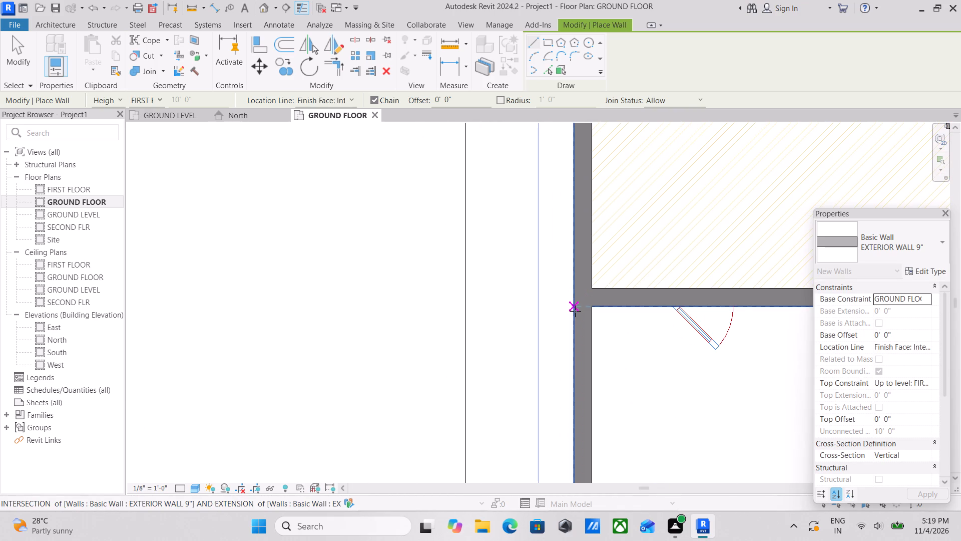
{"action": "scroll", "coordinate": [680, 314], "scroll_direction": "down", "scroll_amount": 2}
{"action": "key", "text": "Escape"}
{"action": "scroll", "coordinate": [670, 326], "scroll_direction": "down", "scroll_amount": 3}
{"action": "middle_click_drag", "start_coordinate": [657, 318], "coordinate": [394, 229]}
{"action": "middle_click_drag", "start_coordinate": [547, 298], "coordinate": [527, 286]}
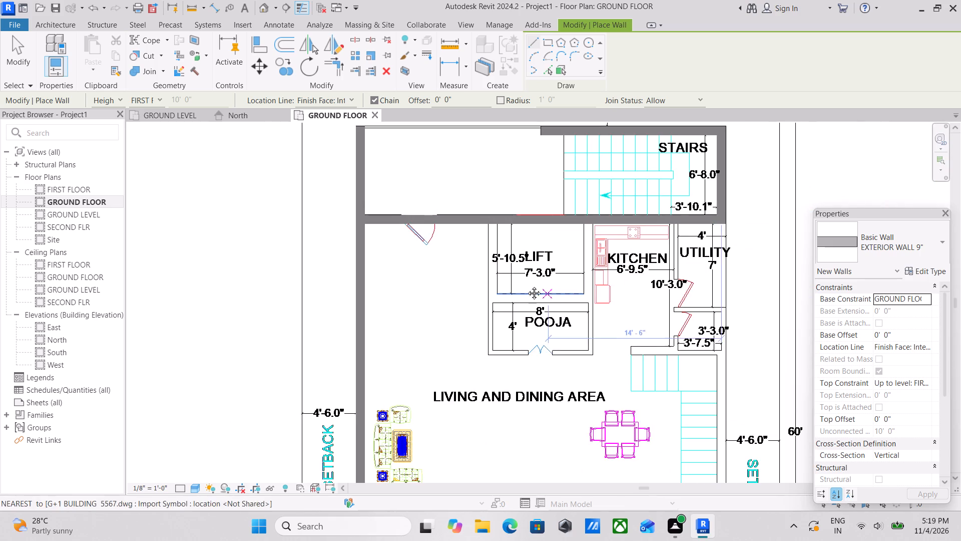
Draw the living room's south exterior wall, about 11'-2" long, from the west wall east along the front hatched area.
{"action": "middle_click_drag", "start_coordinate": [527, 286], "coordinate": [432, 193]}
{"action": "scroll", "coordinate": [586, 227], "scroll_direction": "up", "scroll_amount": 2}
{"action": "middle_click_drag", "start_coordinate": [568, 252], "coordinate": [449, 9]}
{"action": "scroll", "coordinate": [437, 207], "scroll_direction": "down", "scroll_amount": 1}
{"action": "middle_click_drag", "start_coordinate": [385, 233], "coordinate": [463, 114]}
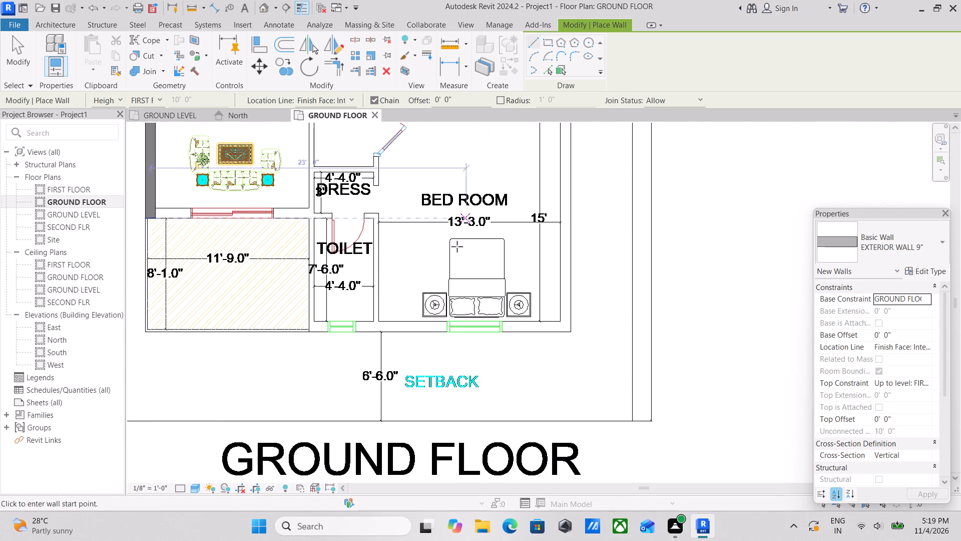
{"action": "middle_click_drag", "start_coordinate": [391, 311], "coordinate": [629, 282]}
{"action": "middle_click_drag", "start_coordinate": [509, 317], "coordinate": [408, 344]}
{"action": "scroll", "coordinate": [329, 196], "scroll_direction": "up", "scroll_amount": 3}
{"action": "left_click", "coordinate": [278, 208]}
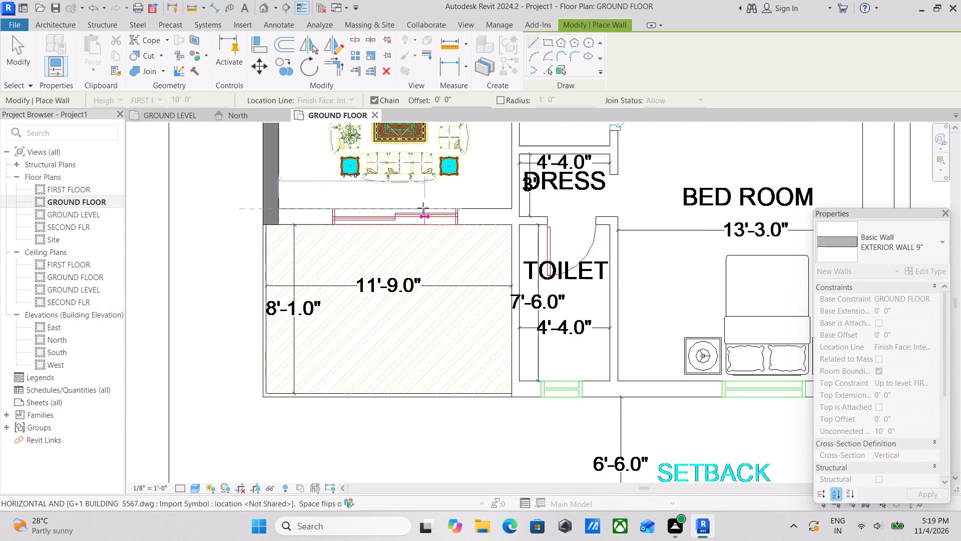
{"action": "left_click", "coordinate": [511, 206]}
{"action": "key", "text": "Escape"}
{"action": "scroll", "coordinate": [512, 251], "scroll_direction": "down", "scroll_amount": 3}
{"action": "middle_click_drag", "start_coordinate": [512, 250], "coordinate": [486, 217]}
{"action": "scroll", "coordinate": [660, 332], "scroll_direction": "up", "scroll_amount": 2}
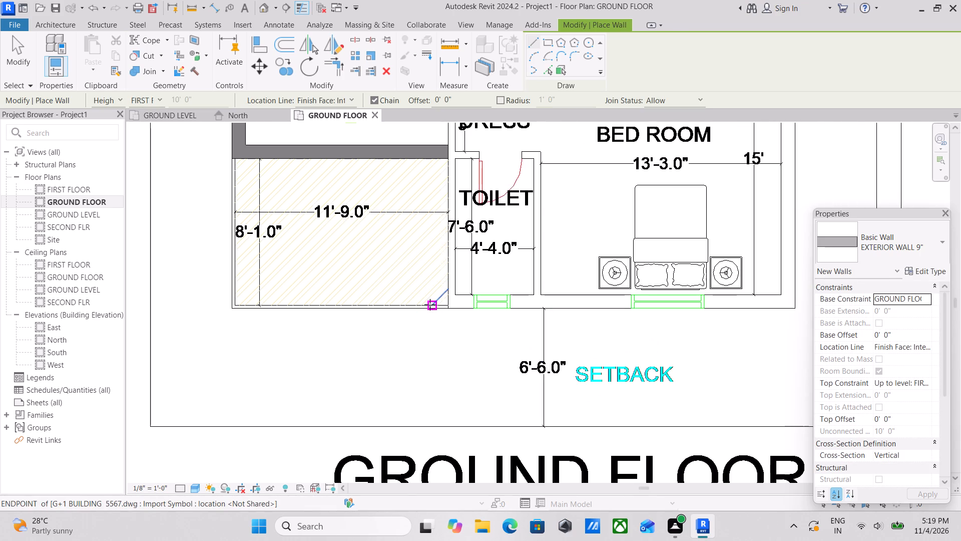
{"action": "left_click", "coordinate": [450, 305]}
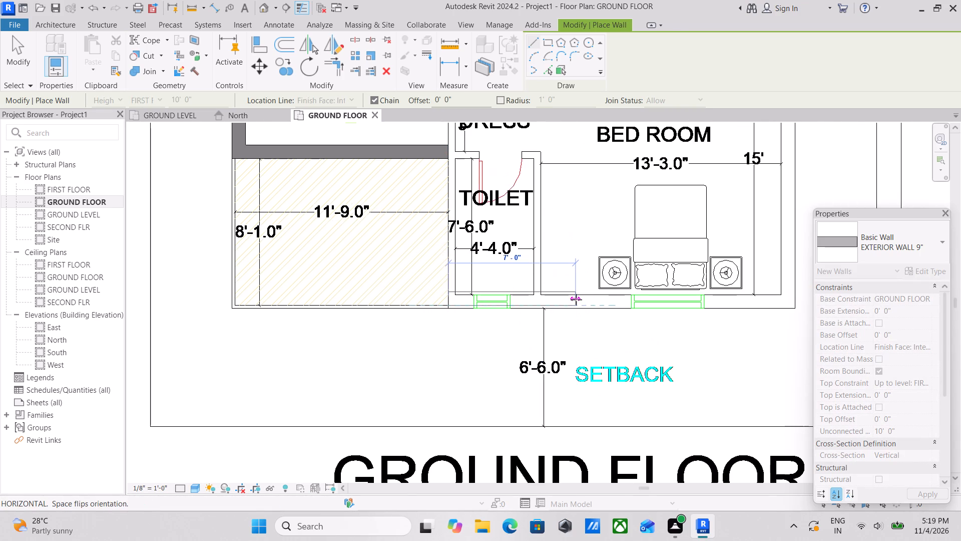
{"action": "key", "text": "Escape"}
Draw the south exterior wall from the toilet's southwest outer corner east to the bedroom's southeast outer corner.
{"action": "scroll", "coordinate": [422, 310], "scroll_direction": "up", "scroll_amount": 3}
{"action": "scroll", "coordinate": [506, 314], "scroll_direction": "up", "scroll_amount": 3}
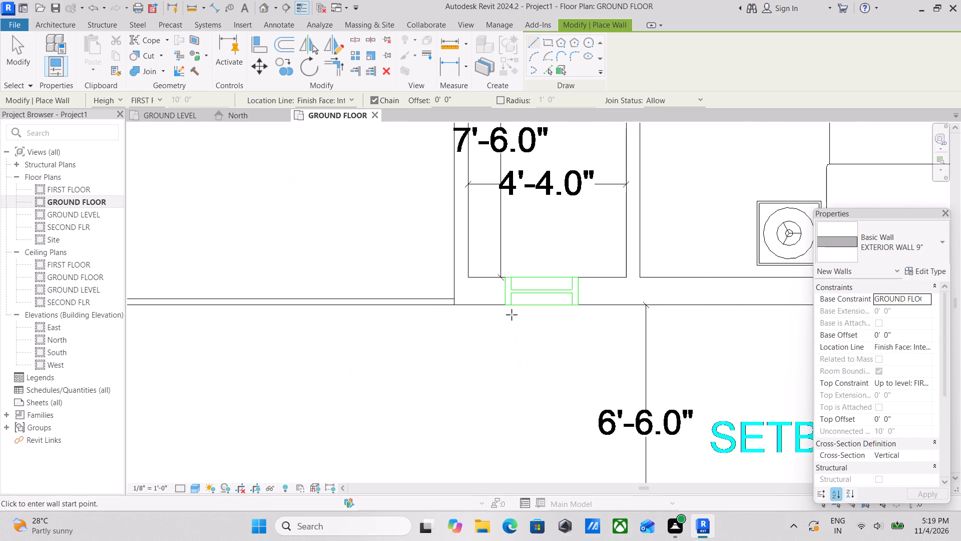
{"action": "scroll", "coordinate": [512, 315], "scroll_direction": "up", "scroll_amount": 4}
{"action": "scroll", "coordinate": [429, 296], "scroll_direction": "up", "scroll_amount": 3}
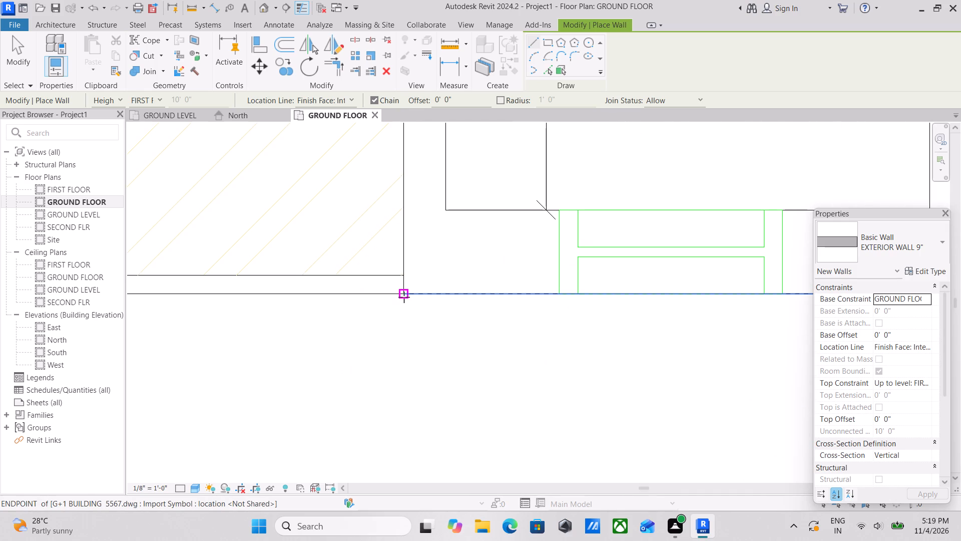
{"action": "left_click", "coordinate": [404, 297]}
{"action": "middle_click_drag", "start_coordinate": [739, 300], "coordinate": [382, 288]}
{"action": "scroll", "coordinate": [760, 288], "scroll_direction": "down", "scroll_amount": 1}
{"action": "middle_click_drag", "start_coordinate": [734, 292], "coordinate": [290, 275]}
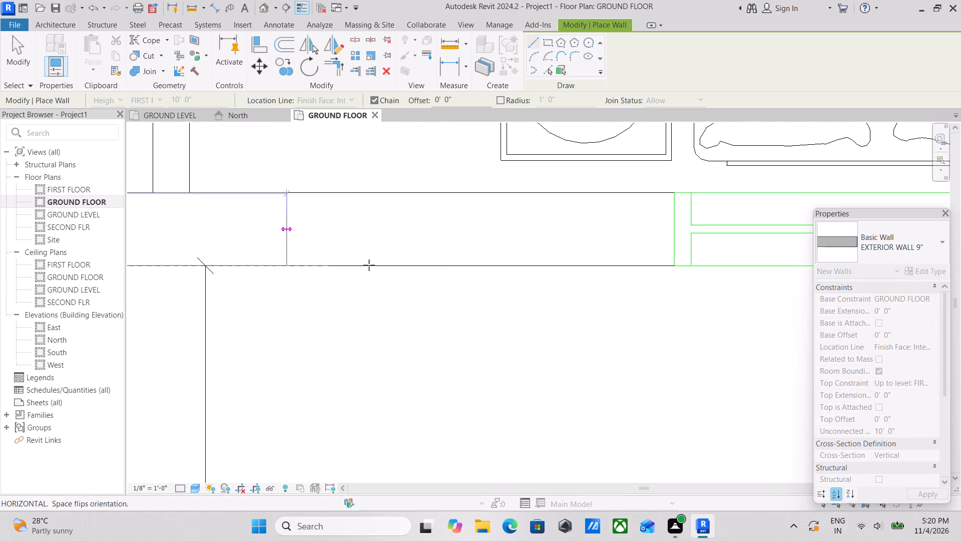
{"action": "middle_click_drag", "start_coordinate": [539, 273], "coordinate": [186, 275]}
{"action": "scroll", "coordinate": [451, 270], "scroll_direction": "down", "scroll_amount": 2}
{"action": "middle_click_drag", "start_coordinate": [436, 272], "coordinate": [203, 282]}
{"action": "scroll", "coordinate": [474, 282], "scroll_direction": "down", "scroll_amount": 1}
{"action": "middle_click_drag", "start_coordinate": [435, 290], "coordinate": [299, 293]}
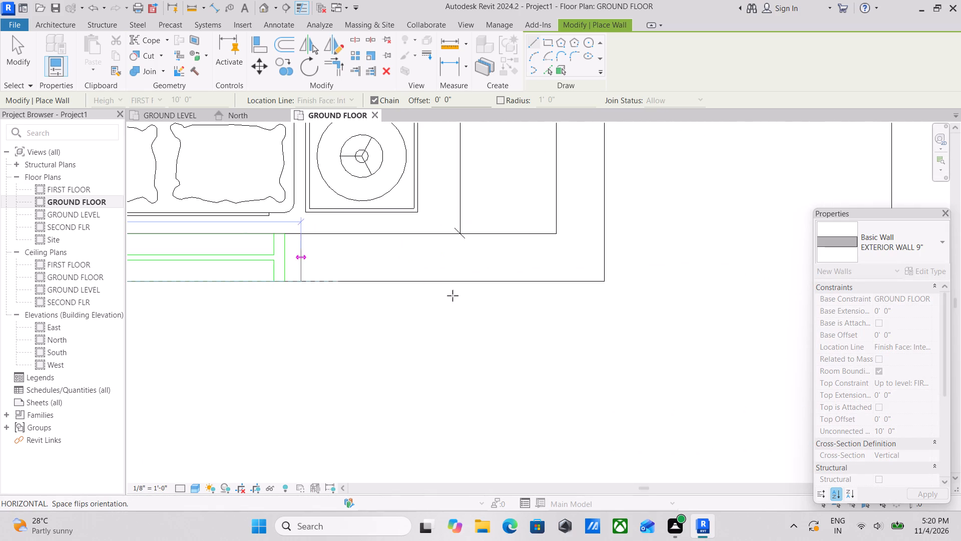
{"action": "left_click", "coordinate": [606, 284]}
Continue the exterior wall north along the bedroom's east side to its northeast outer corner.
{"action": "middle_click_drag", "start_coordinate": [607, 219], "coordinate": [607, 237]}
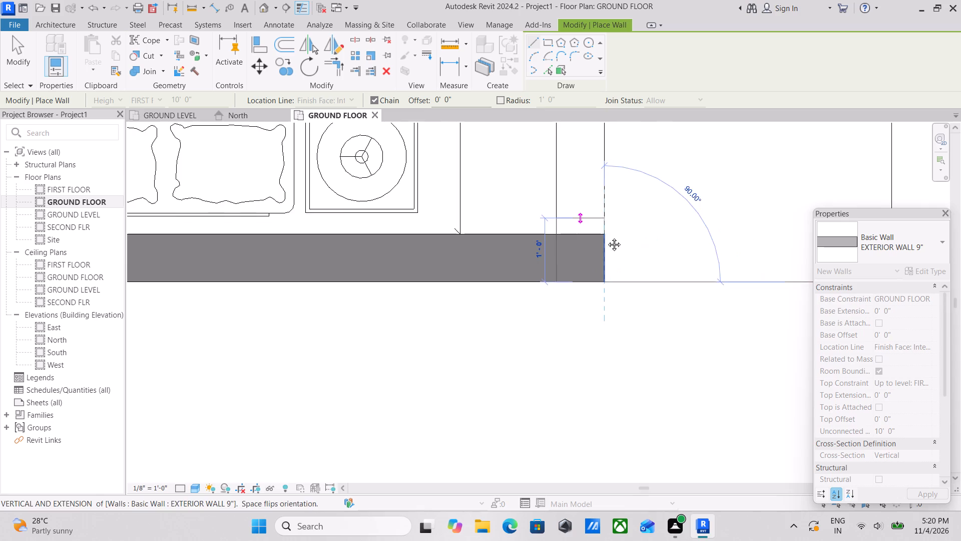
{"action": "middle_click_drag", "start_coordinate": [607, 237], "coordinate": [607, 446]}
{"action": "scroll", "coordinate": [611, 313], "scroll_direction": "down", "scroll_amount": 3}
{"action": "middle_click_drag", "start_coordinate": [611, 313], "coordinate": [623, 495]}
{"action": "scroll", "coordinate": [604, 235], "scroll_direction": "down", "scroll_amount": 2}
{"action": "middle_click_drag", "start_coordinate": [606, 250], "coordinate": [665, 497]}
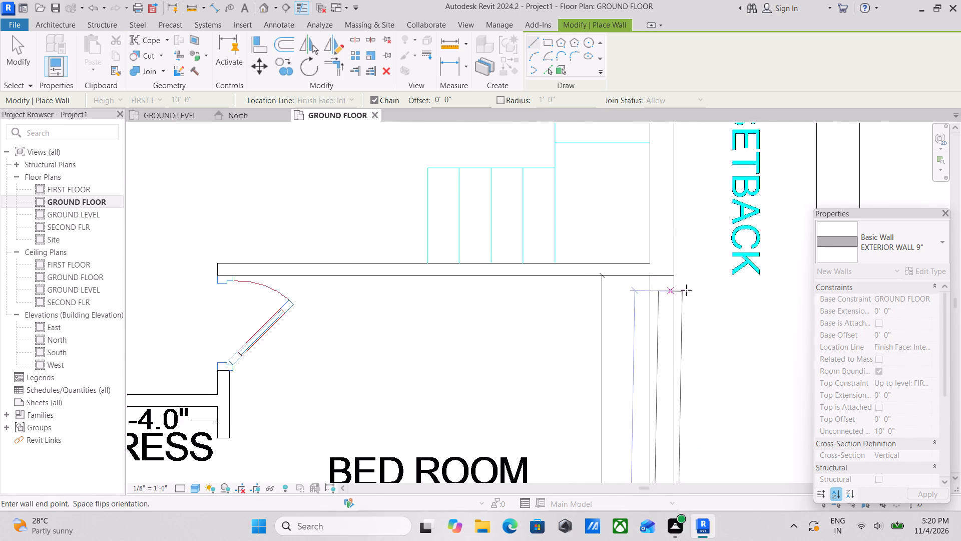
{"action": "scroll", "coordinate": [686, 290], "scroll_direction": "down", "scroll_amount": 1}
{"action": "middle_click_drag", "start_coordinate": [683, 305], "coordinate": [681, 352]}
{"action": "left_click", "coordinate": [673, 326]}
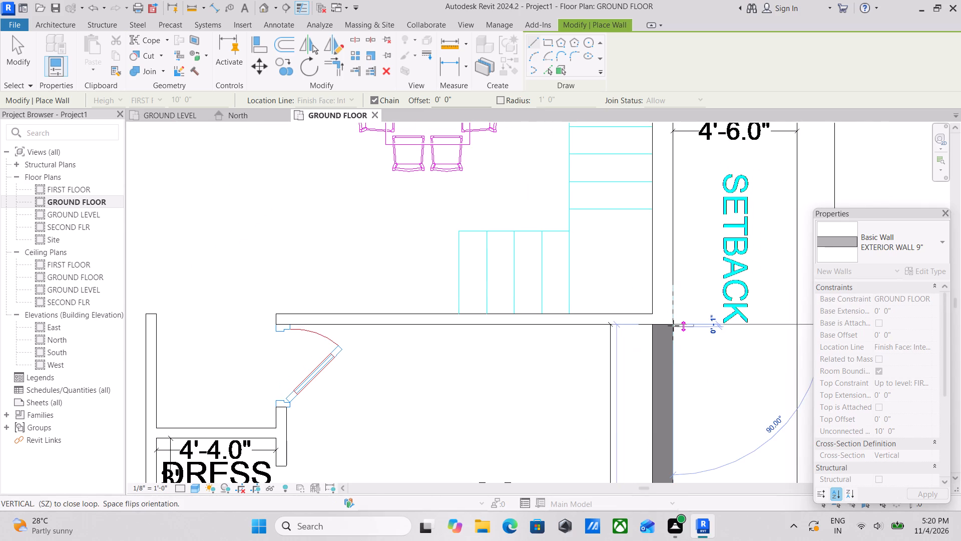
Continue the east exterior wall north past the inner stairs to the south face of the 3'-7.5" by 3'-3" room, ending the chain.
{"action": "scroll", "coordinate": [673, 326], "scroll_direction": "down", "scroll_amount": 2}
{"action": "middle_click_drag", "start_coordinate": [673, 326], "coordinate": [675, 393]}
{"action": "scroll", "coordinate": [666, 230], "scroll_direction": "down", "scroll_amount": 1}
{"action": "middle_click_drag", "start_coordinate": [667, 242], "coordinate": [684, 432]}
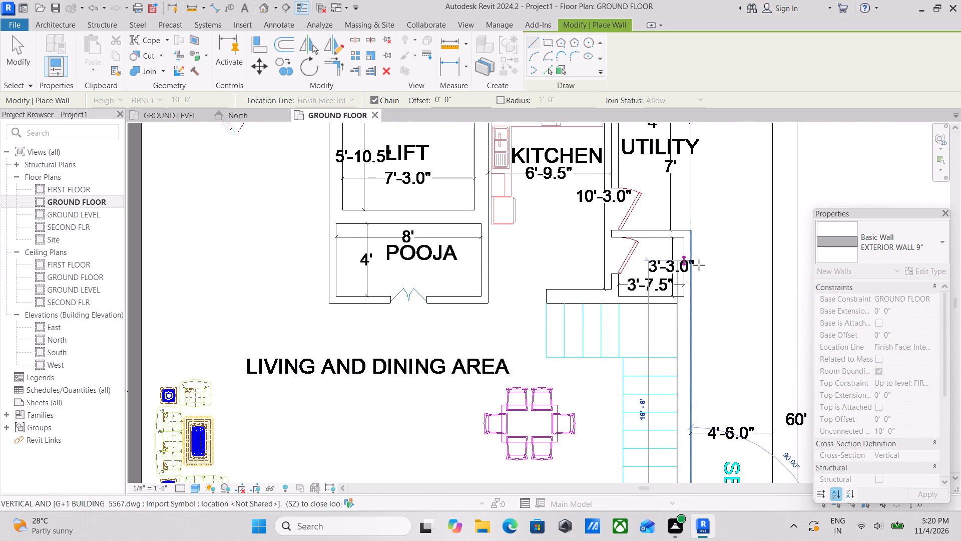
{"action": "middle_click_drag", "start_coordinate": [710, 321], "coordinate": [692, 420]}
{"action": "scroll", "coordinate": [667, 401], "scroll_direction": "up", "scroll_amount": 4}
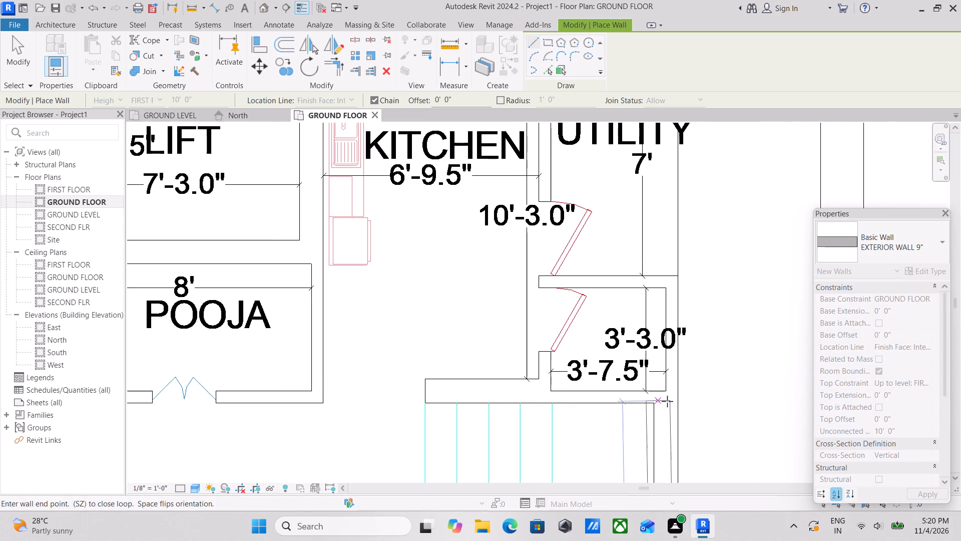
{"action": "scroll", "coordinate": [667, 401], "scroll_direction": "up", "scroll_amount": 2}
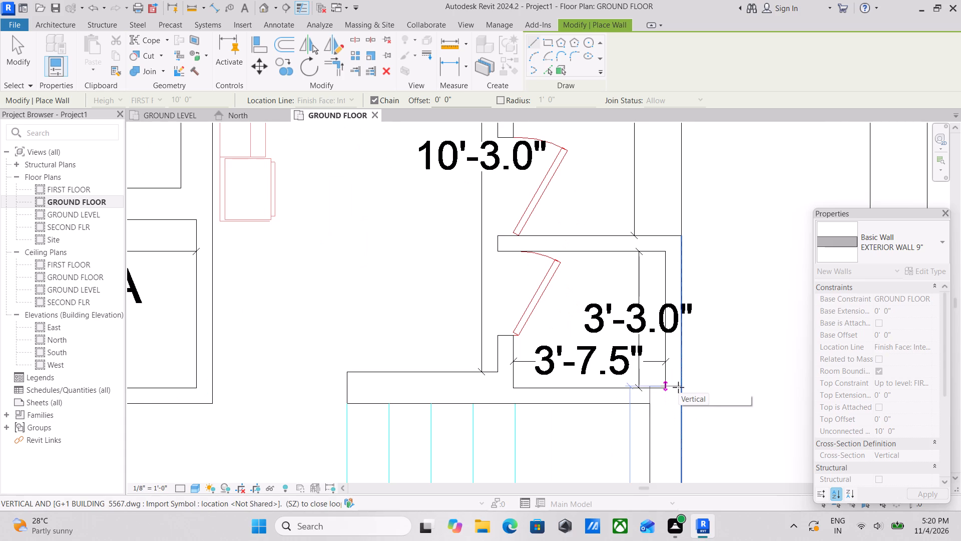
{"action": "scroll", "coordinate": [680, 393], "scroll_direction": "up", "scroll_amount": 1}
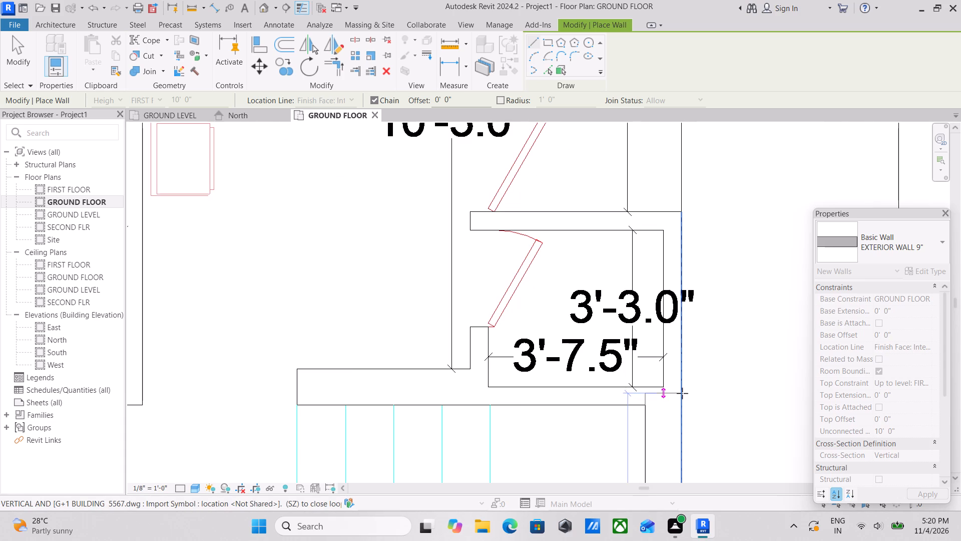
{"action": "scroll", "coordinate": [678, 387], "scroll_direction": "up", "scroll_amount": 6}
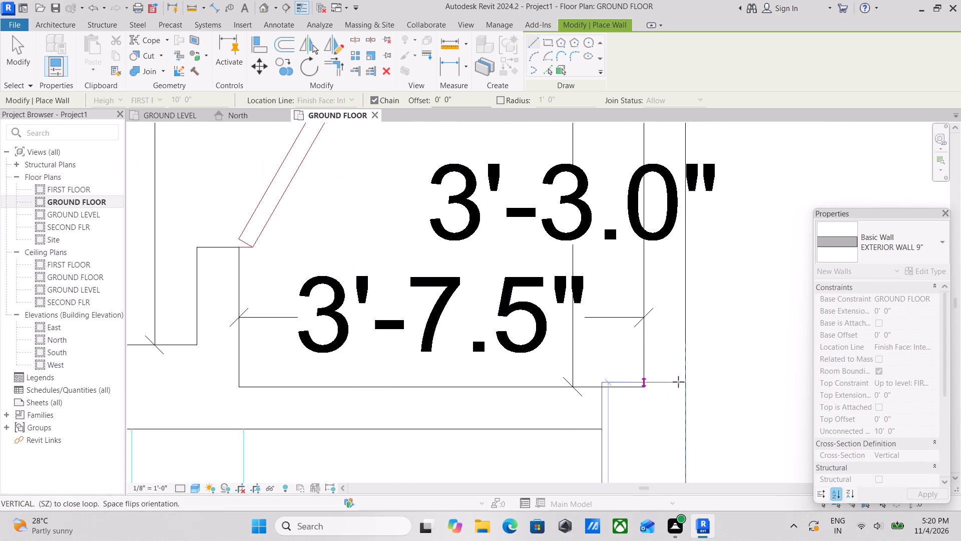
{"action": "scroll", "coordinate": [679, 390], "scroll_direction": "up", "scroll_amount": 3}
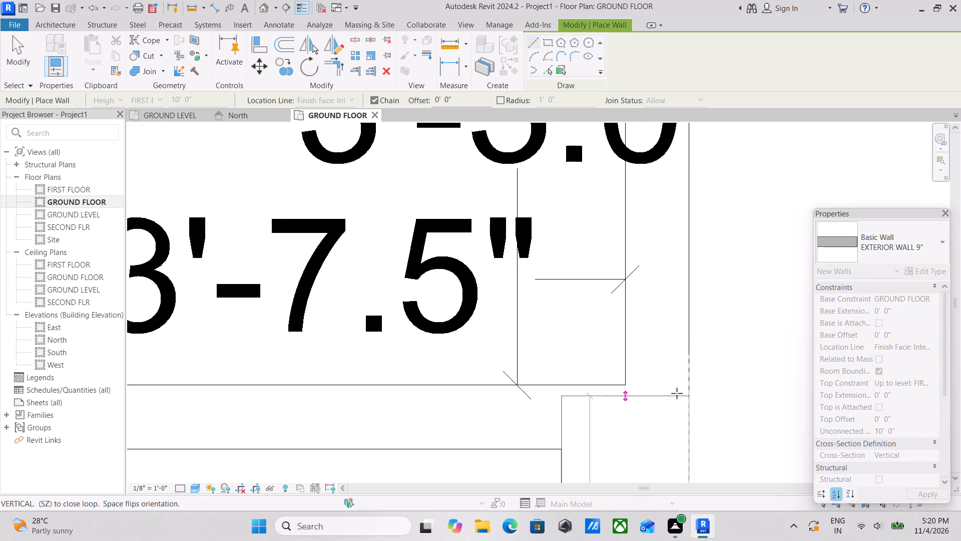
{"action": "left_click", "coordinate": [679, 385]}
{"action": "scroll", "coordinate": [679, 385], "scroll_direction": "down", "scroll_amount": 1}
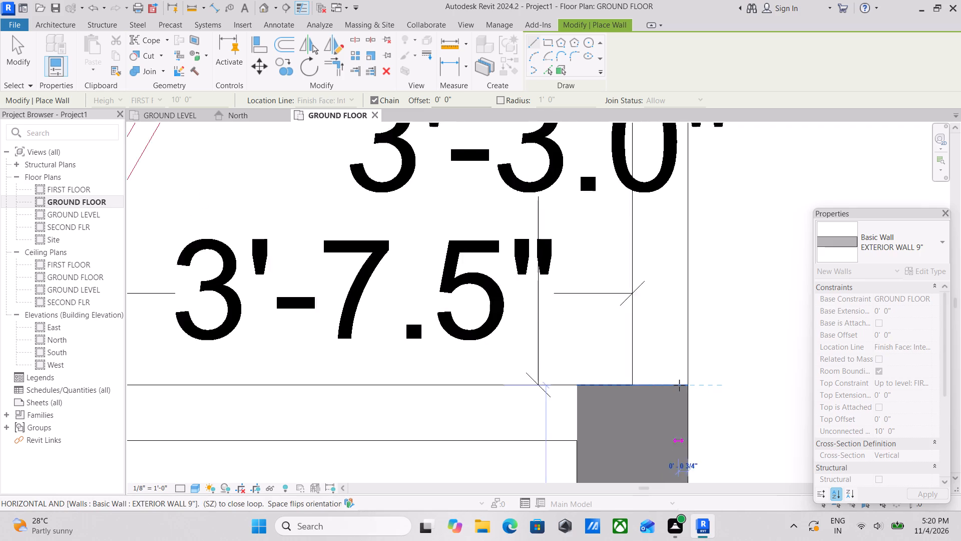
{"action": "scroll", "coordinate": [679, 385], "scroll_direction": "down", "scroll_amount": 8}
{"action": "key", "text": "Escape"}
Draw the 3'-7" exterior wall along the kitchen's south side above the stairs, flipped onto the CAD wall, and finish placing walls.
{"action": "scroll", "coordinate": [691, 383], "scroll_direction": "down", "scroll_amount": 4}
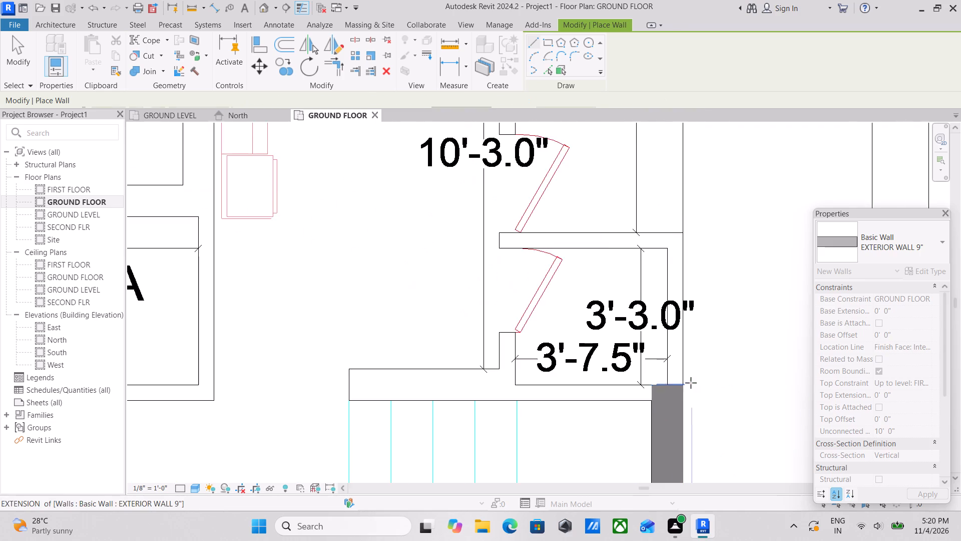
{"action": "scroll", "coordinate": [587, 326], "scroll_direction": "down", "scroll_amount": 1}
{"action": "scroll", "coordinate": [504, 350], "scroll_direction": "up", "scroll_amount": 2}
{"action": "scroll", "coordinate": [512, 347], "scroll_direction": "down", "scroll_amount": 3}
{"action": "middle_click_drag", "start_coordinate": [519, 350], "coordinate": [623, 399]}
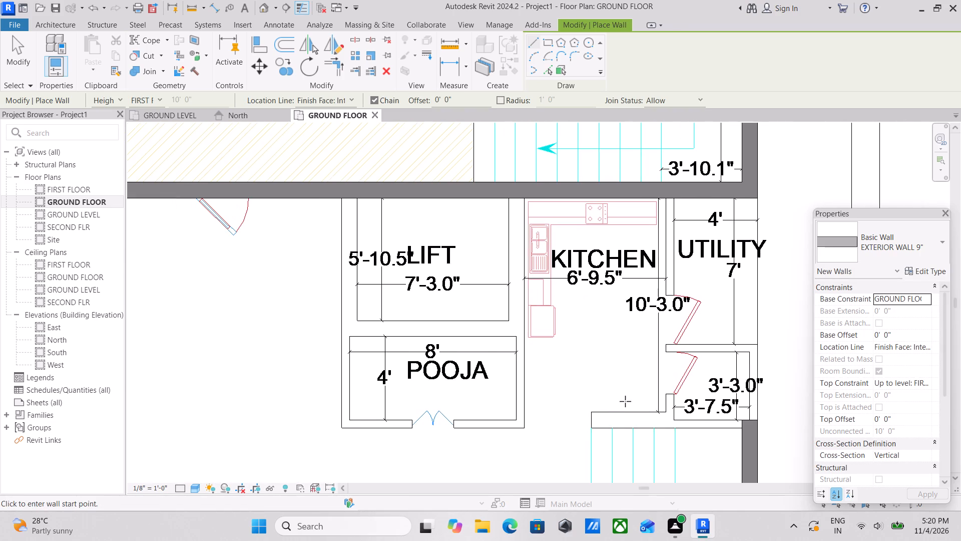
{"action": "scroll", "coordinate": [654, 358], "scroll_direction": "down", "scroll_amount": 1}
{"action": "scroll", "coordinate": [607, 422], "scroll_direction": "up", "scroll_amount": 6}
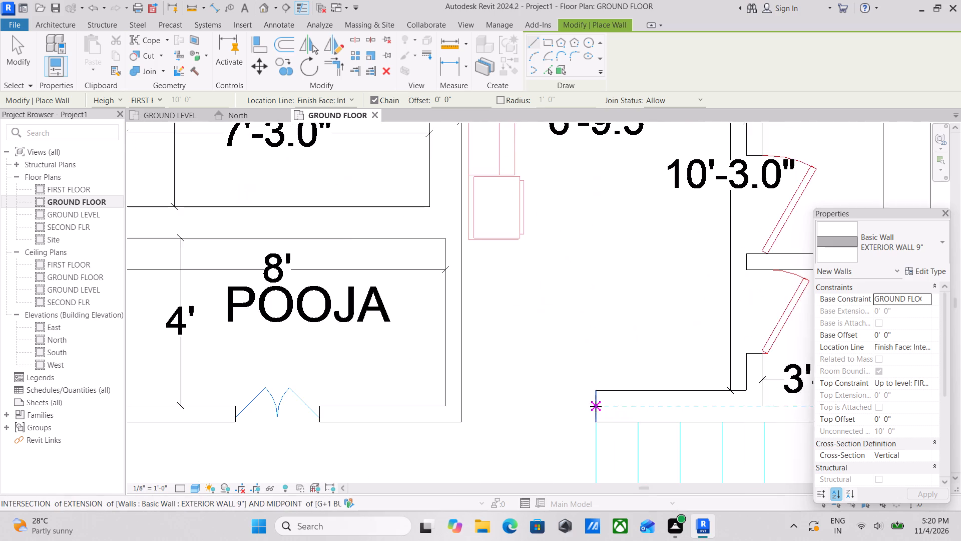
{"action": "scroll", "coordinate": [596, 400], "scroll_direction": "up", "scroll_amount": 3}
{"action": "left_click", "coordinate": [596, 386]}
{"action": "middle_click_drag", "start_coordinate": [669, 381], "coordinate": [538, 372]}
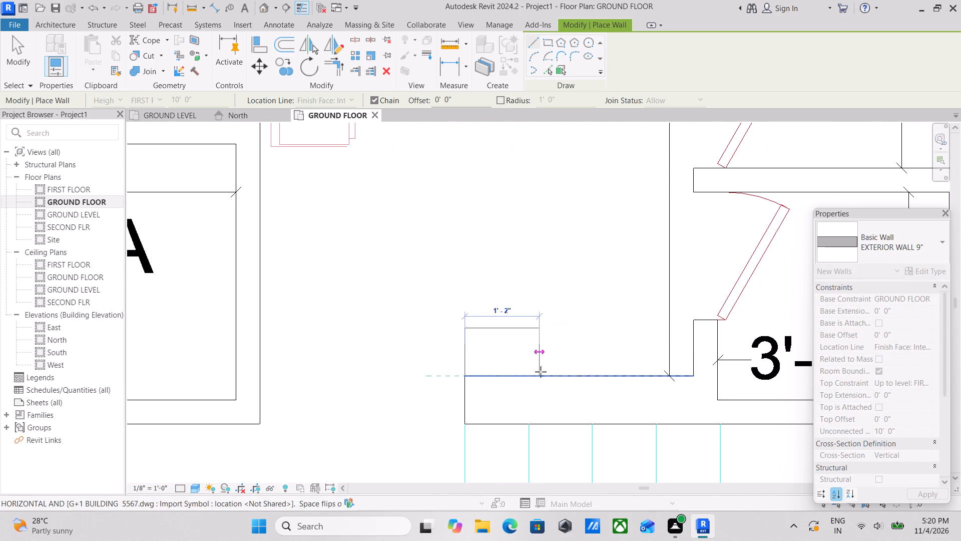
{"action": "key", "text": "space"}
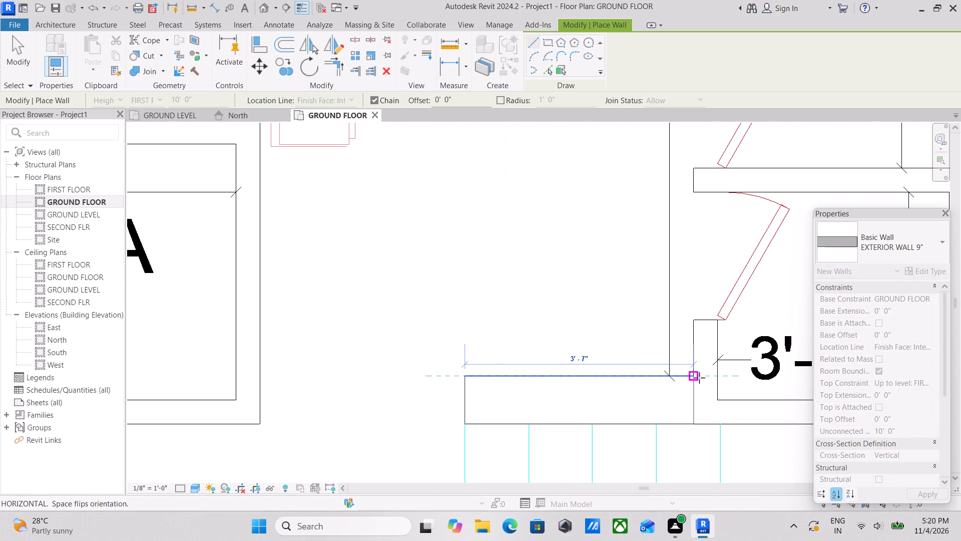
{"action": "left_click", "coordinate": [699, 378]}
{"action": "key", "text": "grave"}
{"action": "key", "text": "Escape"}
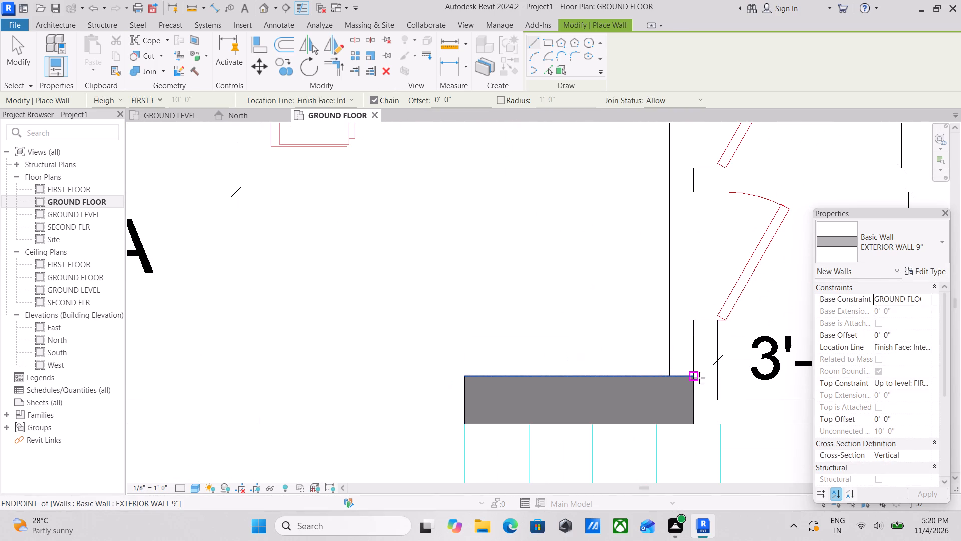
{"action": "key", "text": "Escape"}
Examine the ground floor's drawn exterior walls against the CAD plan from the kitchen down to the toilet and front hatched area.
{"action": "scroll", "coordinate": [706, 377], "scroll_direction": "down", "scroll_amount": 3}
{"action": "middle_click_drag", "start_coordinate": [712, 301], "coordinate": [601, 324]}
{"action": "scroll", "coordinate": [646, 309], "scroll_direction": "down", "scroll_amount": 2}
{"action": "middle_click_drag", "start_coordinate": [646, 309], "coordinate": [714, 307]}
{"action": "scroll", "coordinate": [609, 311], "scroll_direction": "down", "scroll_amount": 3}
{"action": "middle_click_drag", "start_coordinate": [552, 301], "coordinate": [682, 221]}
{"action": "scroll", "coordinate": [444, 300], "scroll_direction": "down", "scroll_amount": 2}
{"action": "middle_click_drag", "start_coordinate": [484, 295], "coordinate": [666, 280]}
{"action": "scroll", "coordinate": [540, 339], "scroll_direction": "down", "scroll_amount": 3}
{"action": "middle_click_drag", "start_coordinate": [544, 322], "coordinate": [562, 204]}
{"action": "scroll", "coordinate": [592, 313], "scroll_direction": "down", "scroll_amount": 1}
{"action": "middle_click_drag", "start_coordinate": [585, 310], "coordinate": [535, 239]}
{"action": "scroll", "coordinate": [583, 388], "scroll_direction": "up", "scroll_amount": 6}
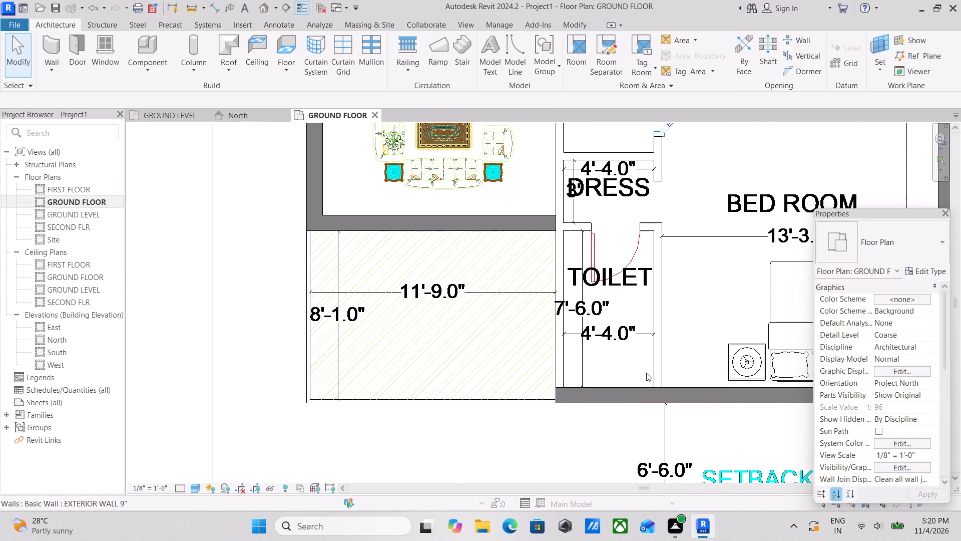
Duplicate the EXTERIOR WALL 9" type as a new wall type named INTERIOR WALL 4.5".
{"action": "type", "text": "WA"}
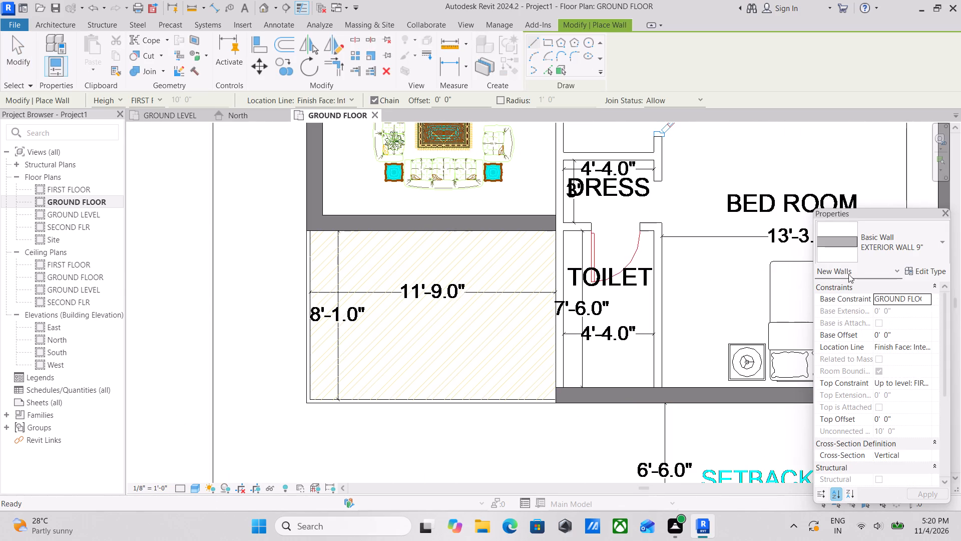
{"action": "left_click", "coordinate": [905, 266]}
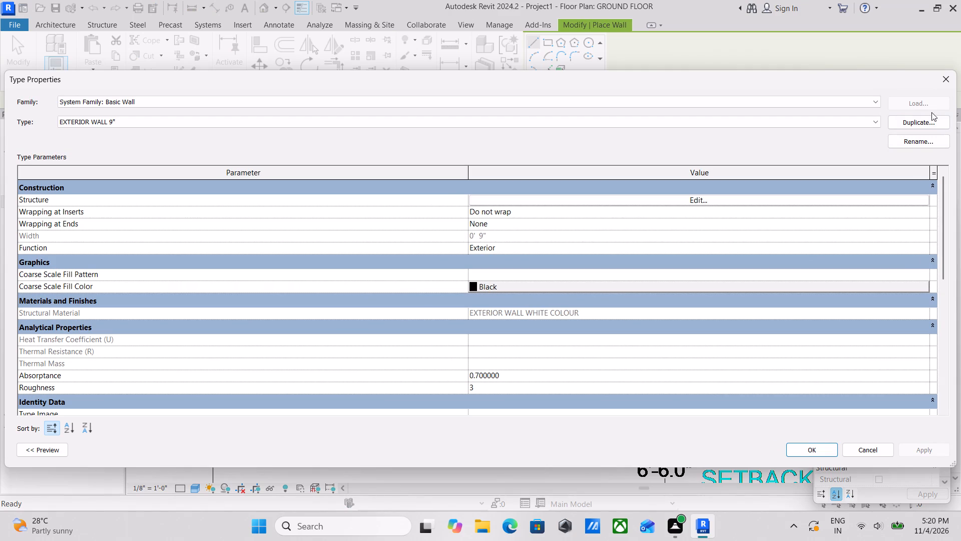
{"action": "left_click", "coordinate": [929, 122]}
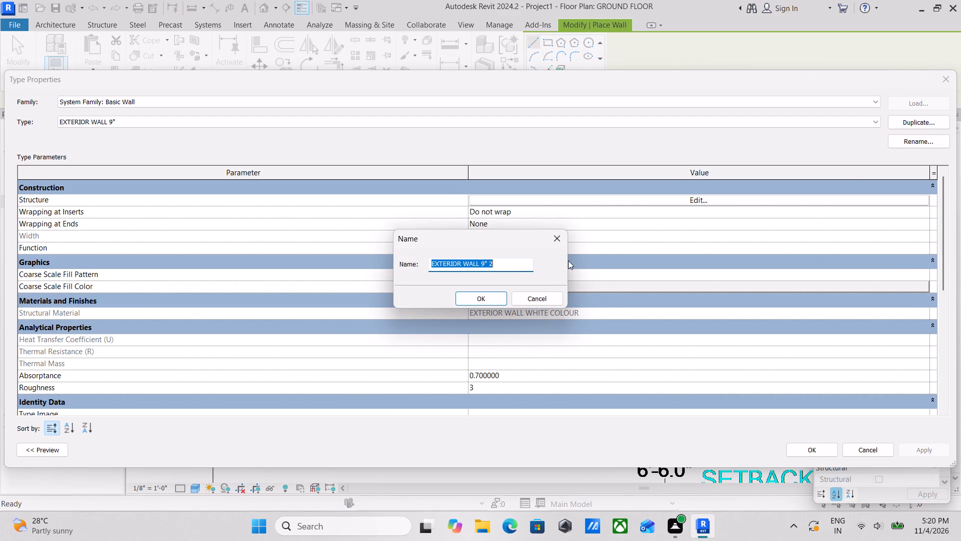
{"action": "key", "text": "i"}
{"action": "key", "text": "n"}
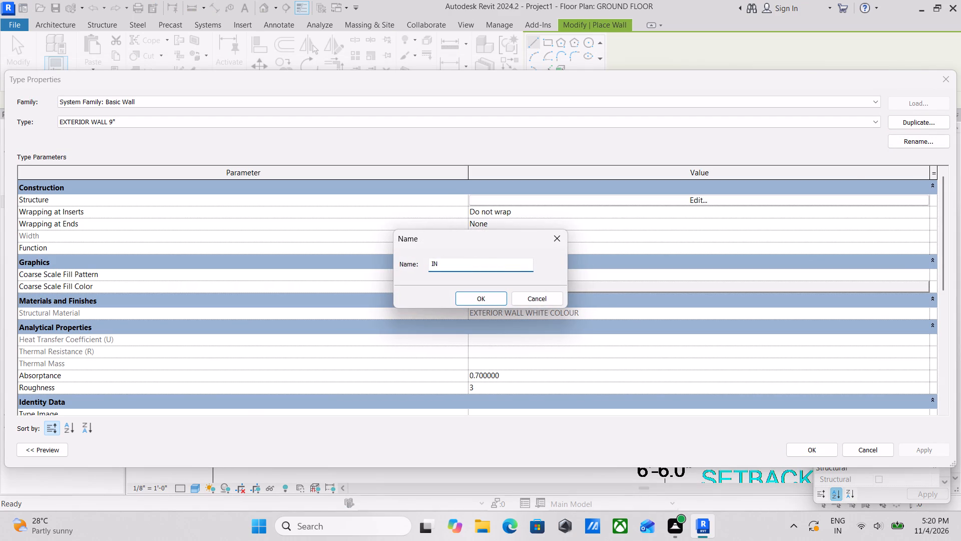
{"action": "key", "text": "t"}
{"action": "type", "text": "ERIOR"}
{"action": "key", "text": "space"}
{"action": "type", "text": "WALL"}
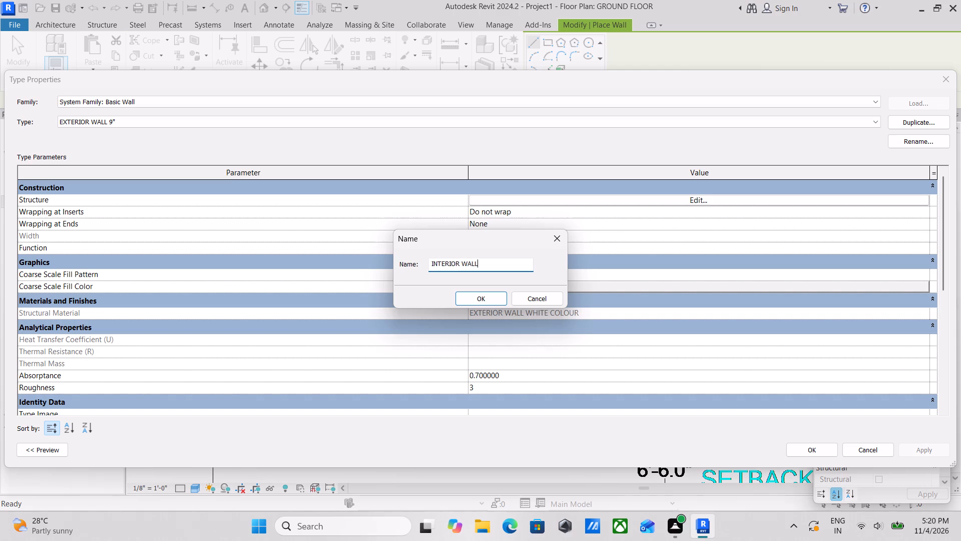
{"action": "key", "text": "space"}
{"action": "type", "text": "4.5"}
{"action": "key", "text": "shift+quotedbl"}
{"action": "left_click", "coordinate": [479, 302]}
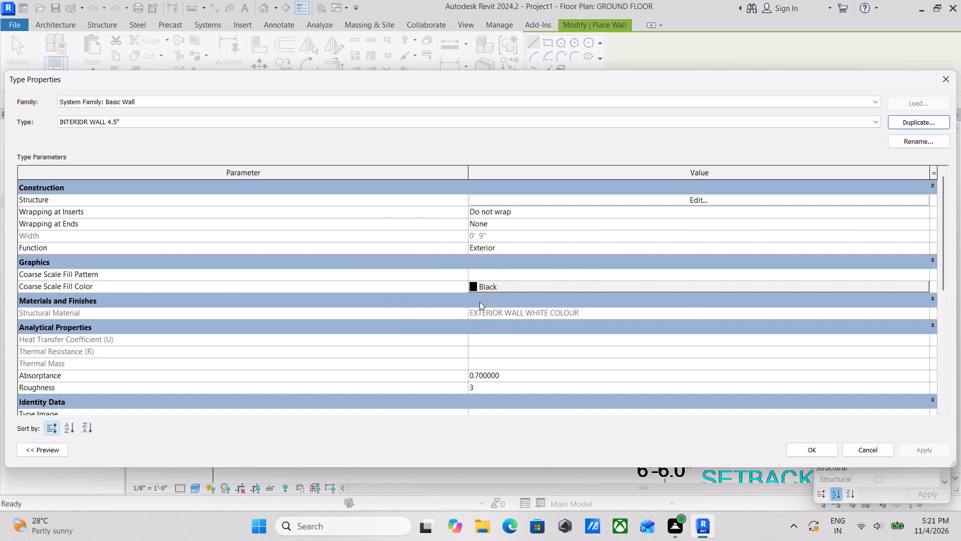
Set the structure layer thickness of the INTERIOR WALL 4.5" type to 4.5" and apply the type.
{"action": "left_click", "coordinate": [700, 195]}
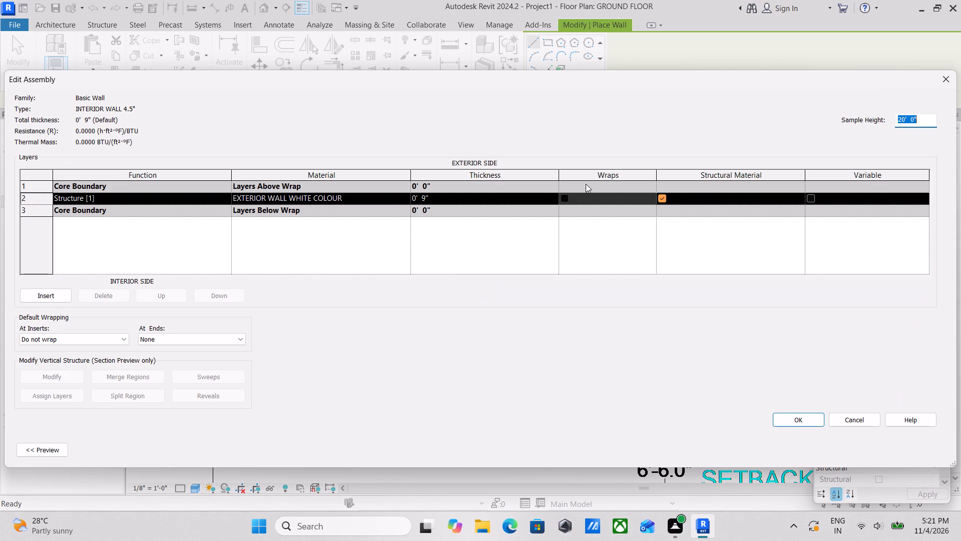
{"action": "left_click", "coordinate": [441, 197]}
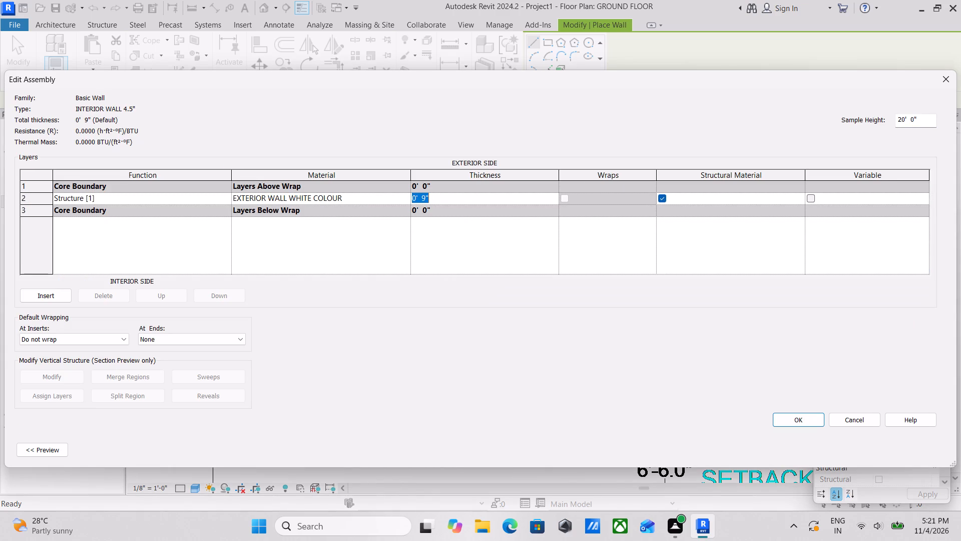
{"action": "type", "text": "4."}
{"action": "key", "text": "5"}
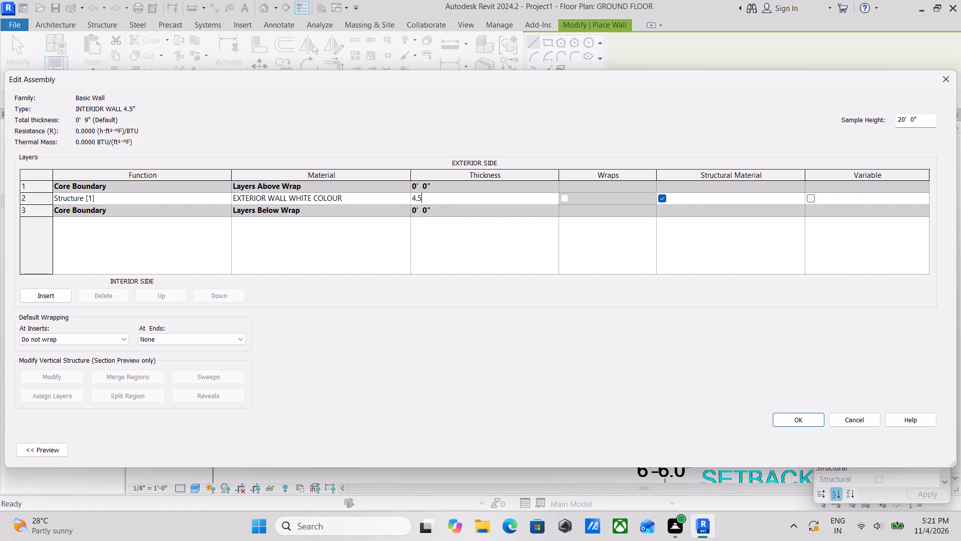
{"action": "key", "text": "shift+quotedbl"}
{"action": "left_click", "coordinate": [794, 420]}
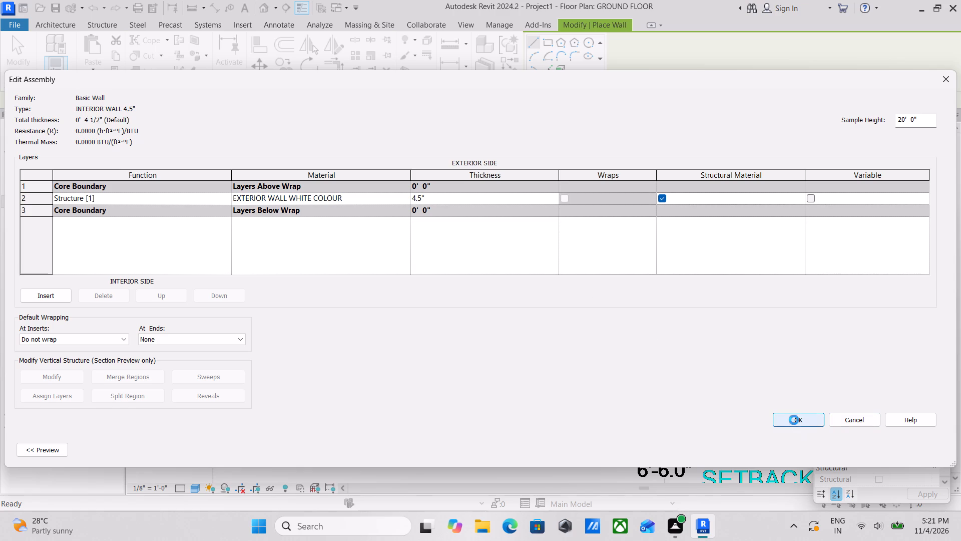
{"action": "left_click", "coordinate": [942, 455]}
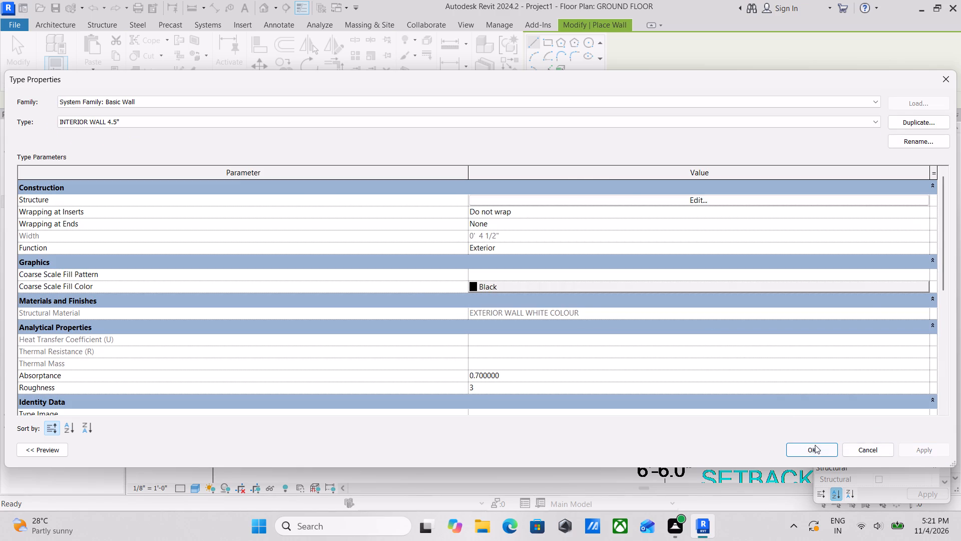
{"action": "left_click", "coordinate": [812, 450]}
Draw the 4' interior wall along the pooja room's west side, flipped onto the CAD wall, and end the chain.
{"action": "scroll", "coordinate": [663, 310], "scroll_direction": "down", "scroll_amount": 4}
{"action": "scroll", "coordinate": [551, 276], "scroll_direction": "down", "scroll_amount": 3}
{"action": "middle_click_drag", "start_coordinate": [551, 276], "coordinate": [552, 379]}
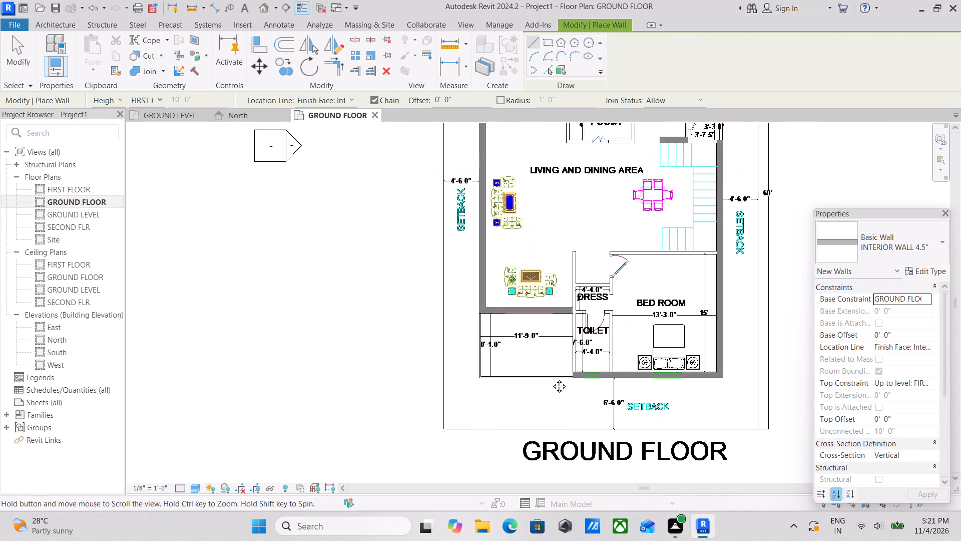
{"action": "middle_click_drag", "start_coordinate": [552, 379], "coordinate": [552, 447]}
{"action": "scroll", "coordinate": [603, 211], "scroll_direction": "up", "scroll_amount": 3}
{"action": "middle_click_drag", "start_coordinate": [580, 221], "coordinate": [588, 300]}
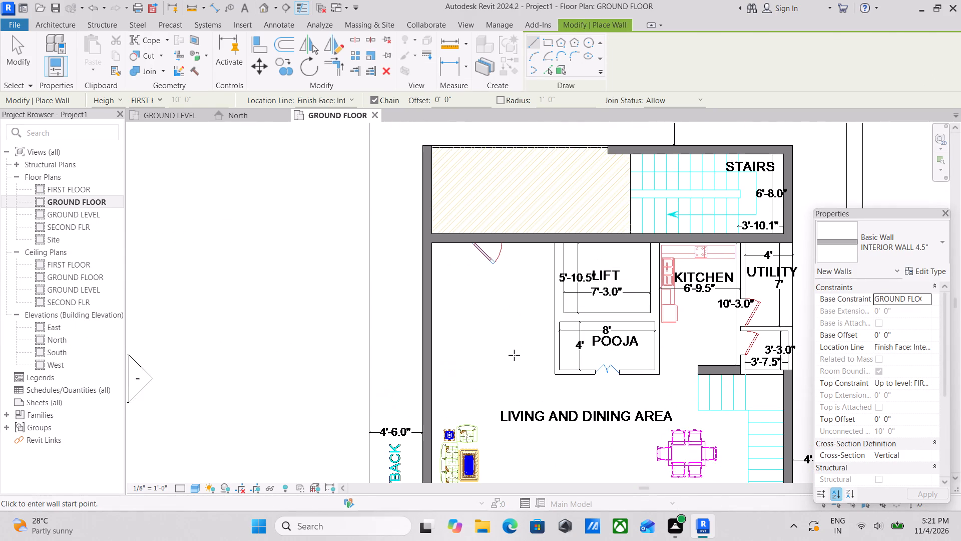
{"action": "scroll", "coordinate": [528, 357], "scroll_direction": "up", "scroll_amount": 3}
{"action": "scroll", "coordinate": [575, 318], "scroll_direction": "up", "scroll_amount": 2}
{"action": "middle_click_drag", "start_coordinate": [573, 322], "coordinate": [506, 271]}
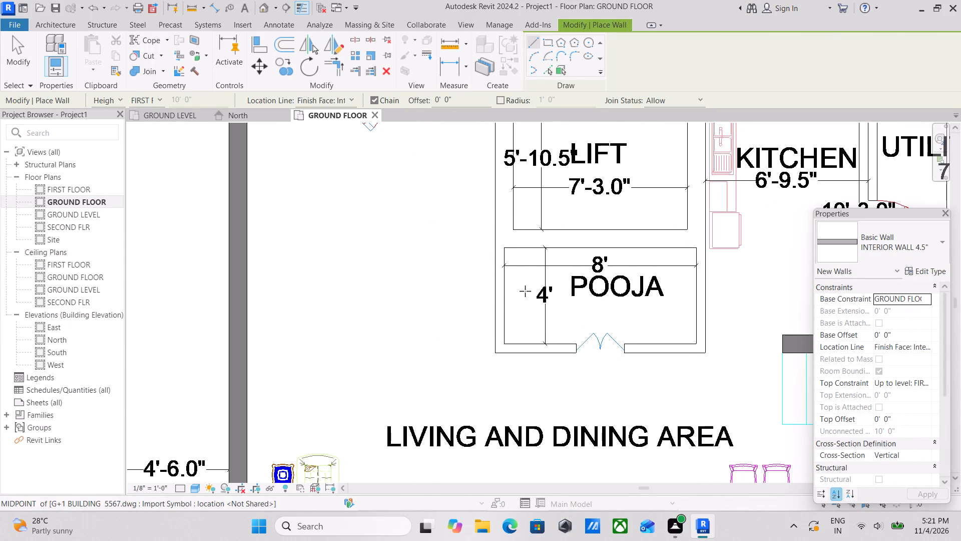
{"action": "scroll", "coordinate": [486, 264], "scroll_direction": "up", "scroll_amount": 2}
{"action": "left_click", "coordinate": [513, 243]}
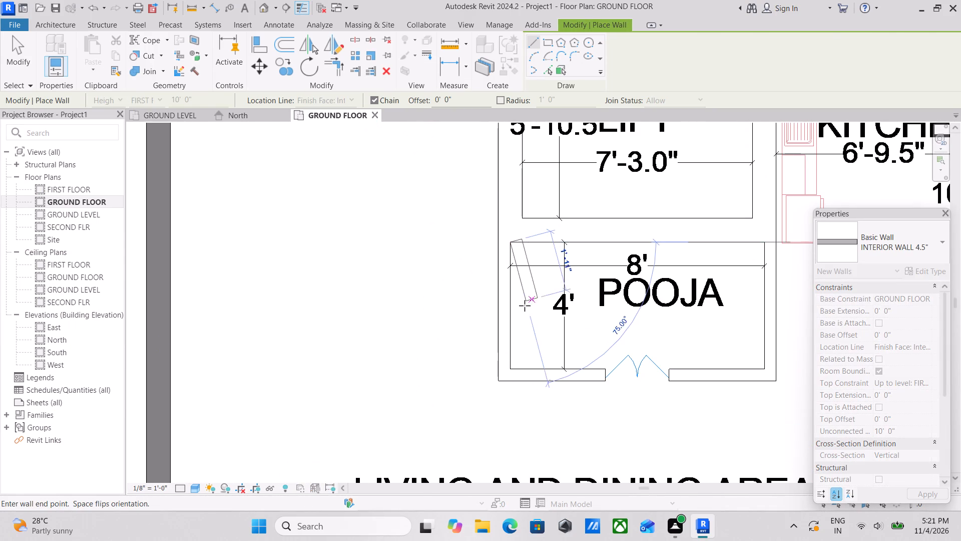
{"action": "key", "text": "space"}
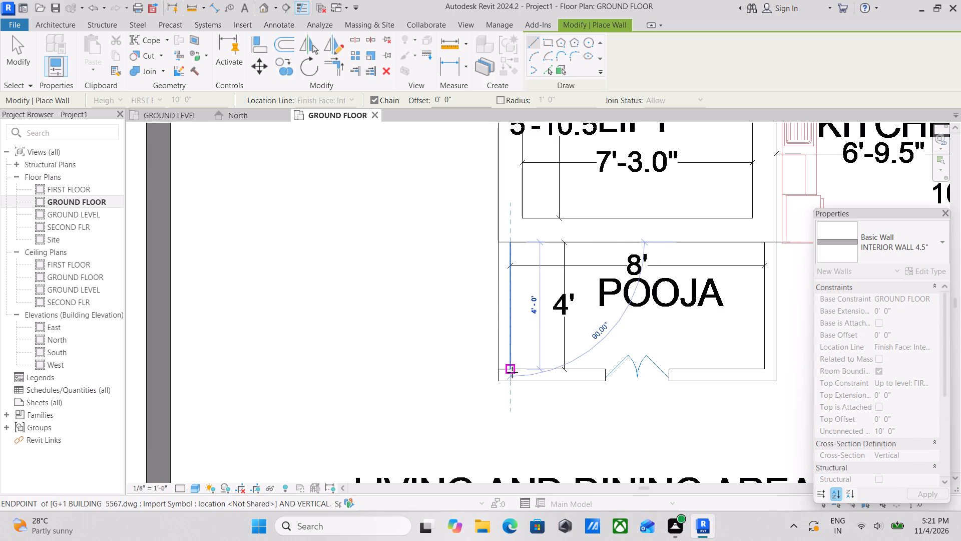
{"action": "left_click", "coordinate": [512, 372]}
{"action": "key", "text": "Escape"}
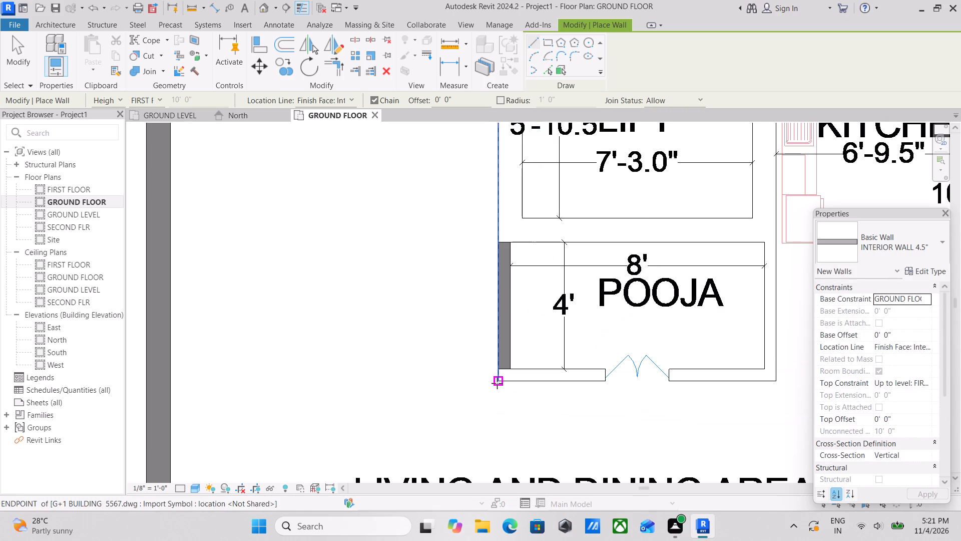
Draw the pooja room's south and east interior walls from its southwest outer corner, ending at the room's northeast corner.
{"action": "left_click", "coordinate": [497, 383]}
{"action": "middle_click_drag", "start_coordinate": [631, 385], "coordinate": [385, 342]}
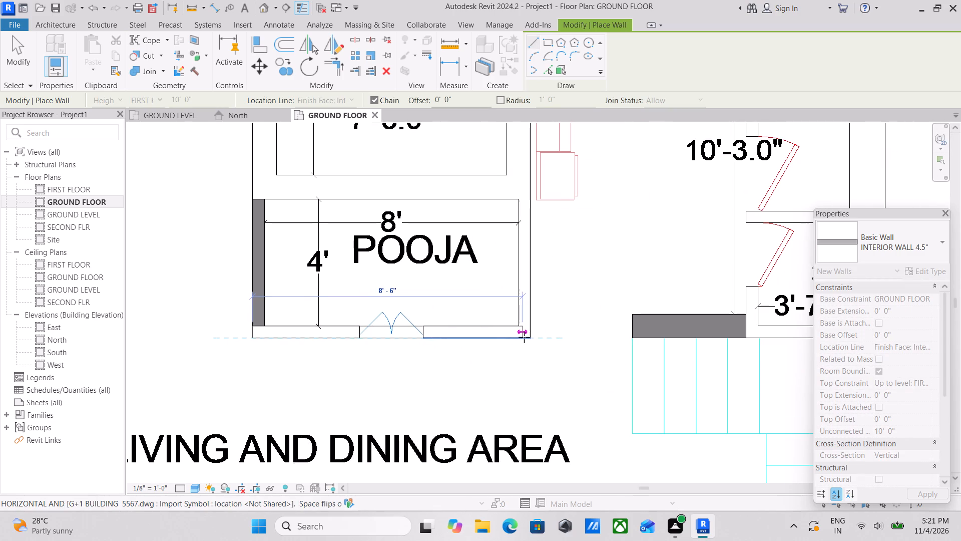
{"action": "left_click", "coordinate": [532, 339]}
{"action": "middle_click_drag", "start_coordinate": [535, 236], "coordinate": [532, 280]}
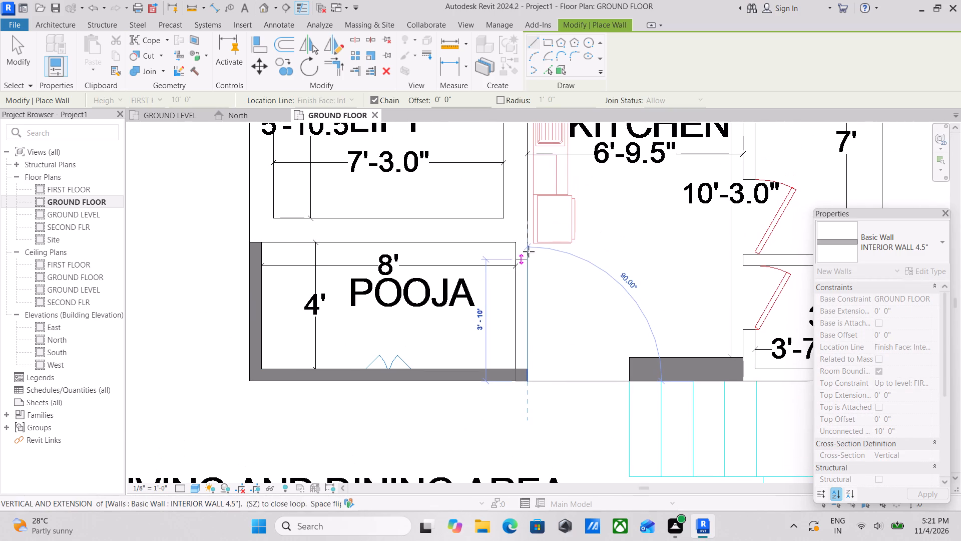
{"action": "left_click", "coordinate": [526, 244]}
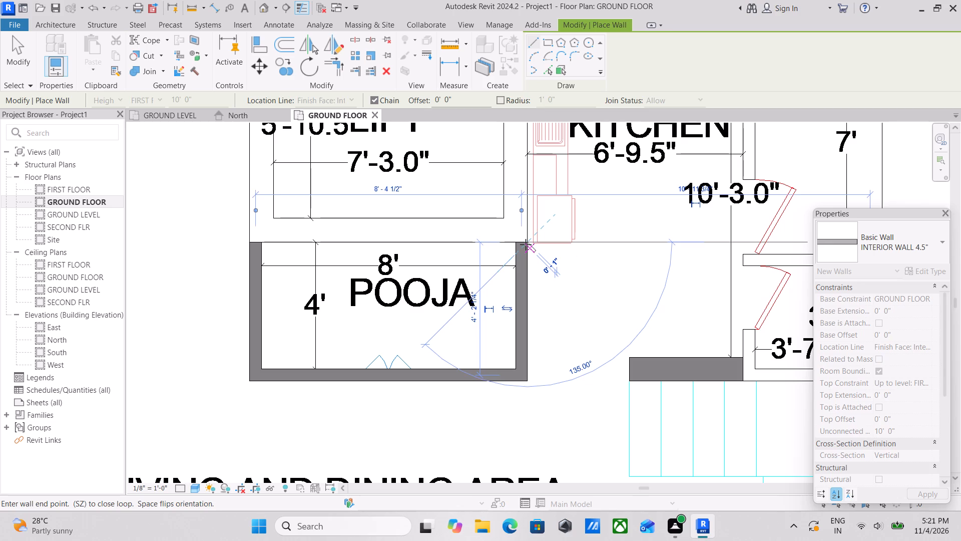
{"action": "key", "text": "Escape"}
Draw the 7'-4 1/2" interior wall between kitchen and utility, from the stair wall south past the utility door, flipped onto the CAD wall.
{"action": "scroll", "coordinate": [526, 245], "scroll_direction": "down", "scroll_amount": 5}
{"action": "middle_click_drag", "start_coordinate": [625, 310], "coordinate": [560, 290]}
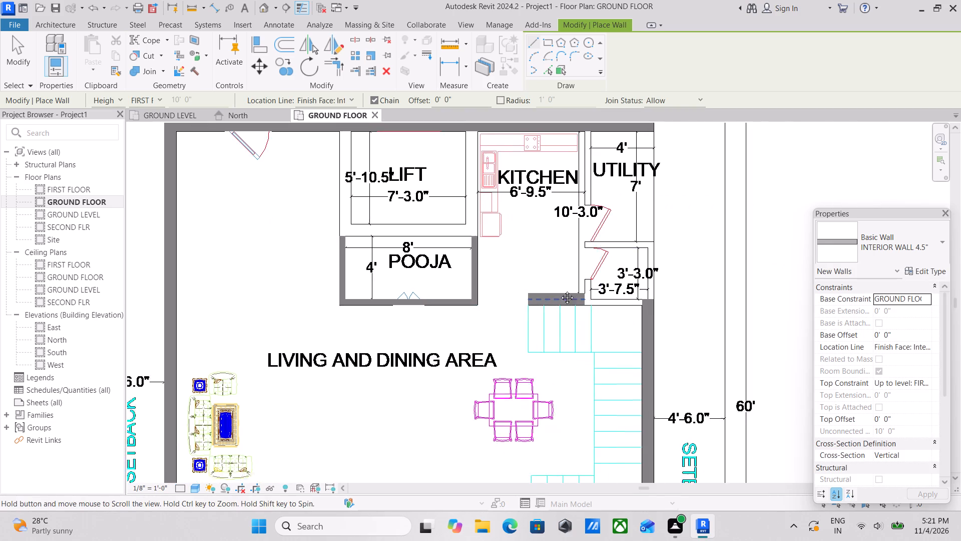
{"action": "middle_click_drag", "start_coordinate": [560, 290], "coordinate": [452, 254]}
{"action": "scroll", "coordinate": [457, 227], "scroll_direction": "up", "scroll_amount": 2}
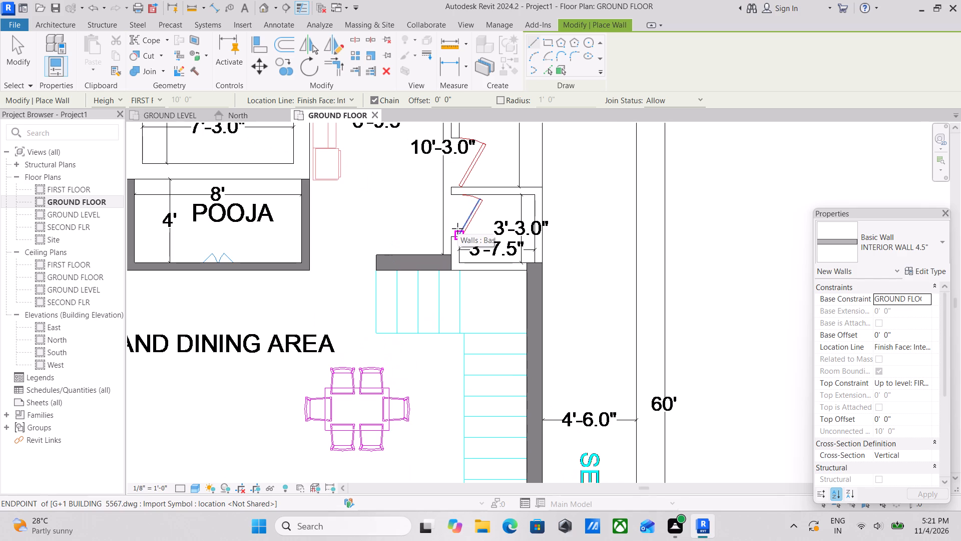
{"action": "scroll", "coordinate": [500, 240], "scroll_direction": "down", "scroll_amount": 3}
{"action": "middle_click_drag", "start_coordinate": [491, 255], "coordinate": [550, 326]}
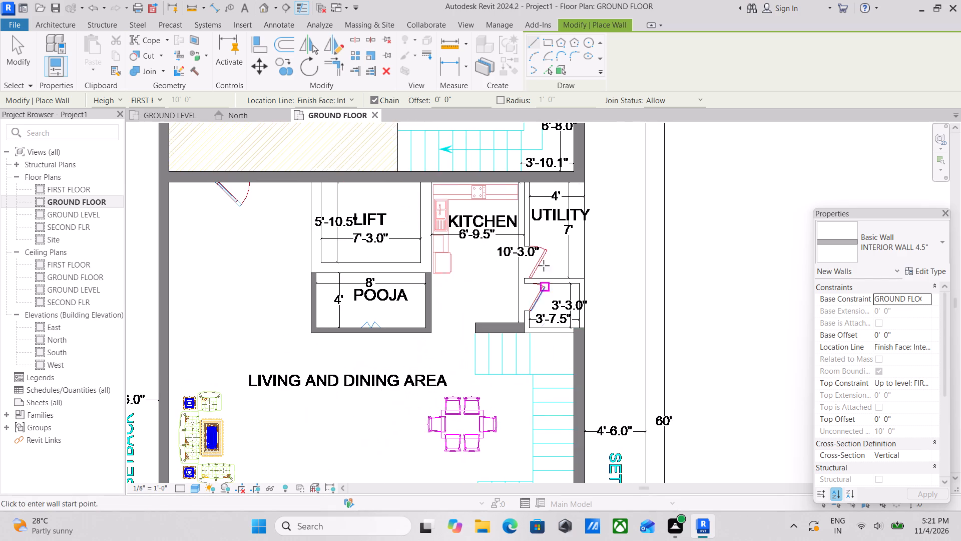
{"action": "scroll", "coordinate": [538, 211], "scroll_direction": "up", "scroll_amount": 2}
{"action": "middle_click_drag", "start_coordinate": [538, 212], "coordinate": [556, 320]}
{"action": "scroll", "coordinate": [550, 273], "scroll_direction": "up", "scroll_amount": 3}
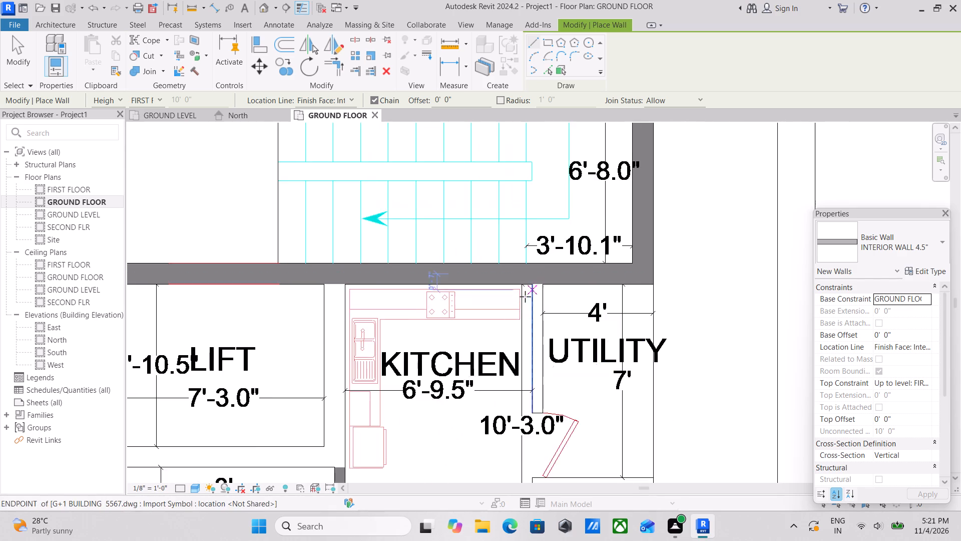
{"action": "scroll", "coordinate": [519, 300], "scroll_direction": "up", "scroll_amount": 2}
{"action": "left_click", "coordinate": [552, 280]}
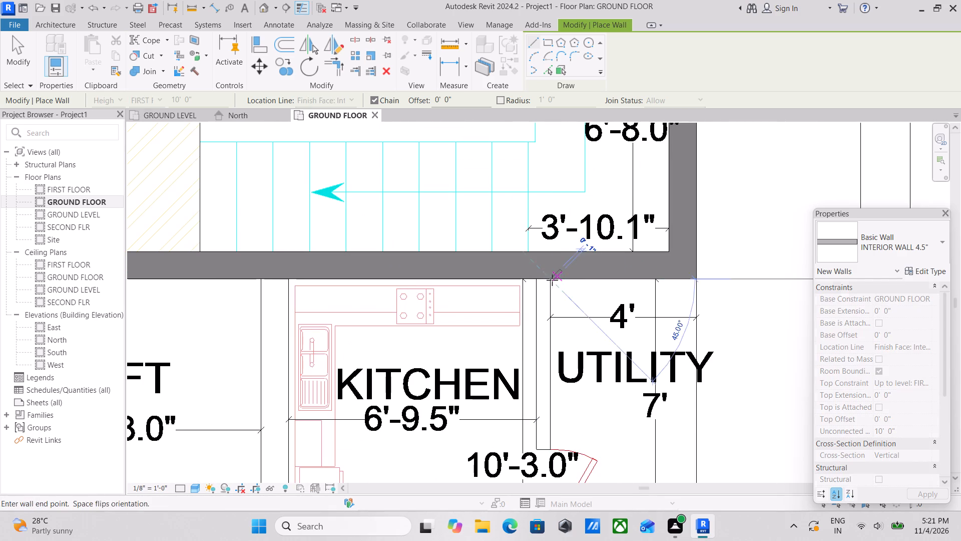
{"action": "middle_click_drag", "start_coordinate": [531, 390], "coordinate": [570, 281]}
{"action": "key", "text": "space"}
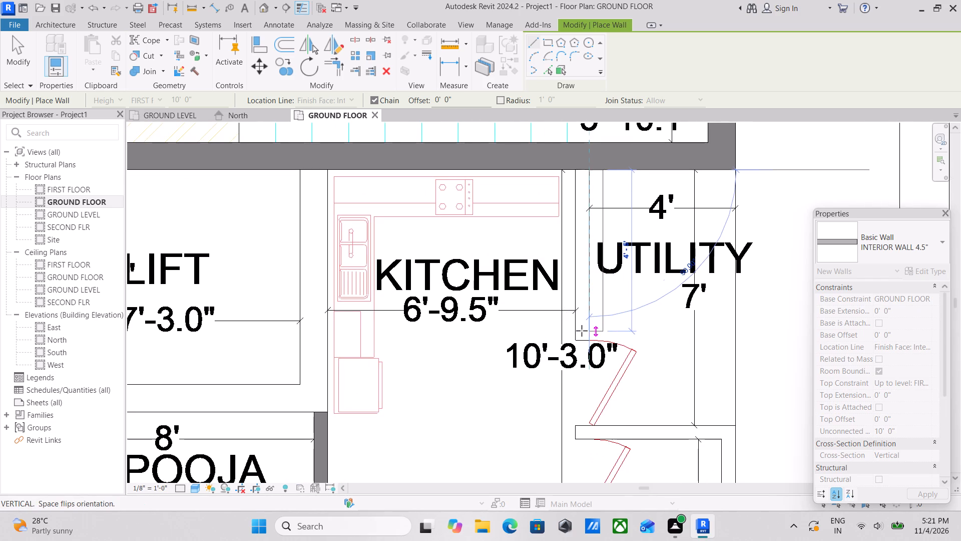
{"action": "middle_click_drag", "start_coordinate": [578, 349], "coordinate": [582, 317]}
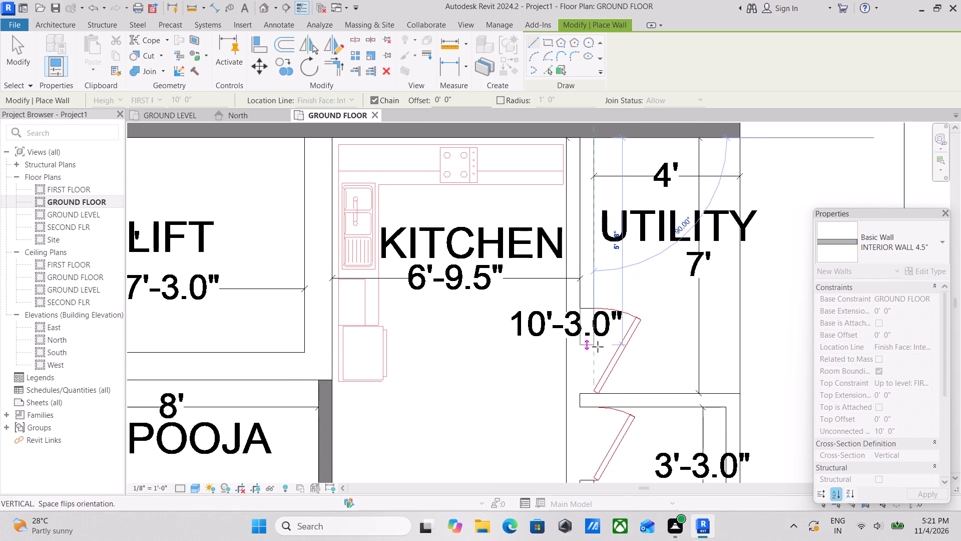
{"action": "middle_click_drag", "start_coordinate": [597, 360], "coordinate": [598, 322]}
{"action": "scroll", "coordinate": [595, 352], "scroll_direction": "up", "scroll_amount": 2}
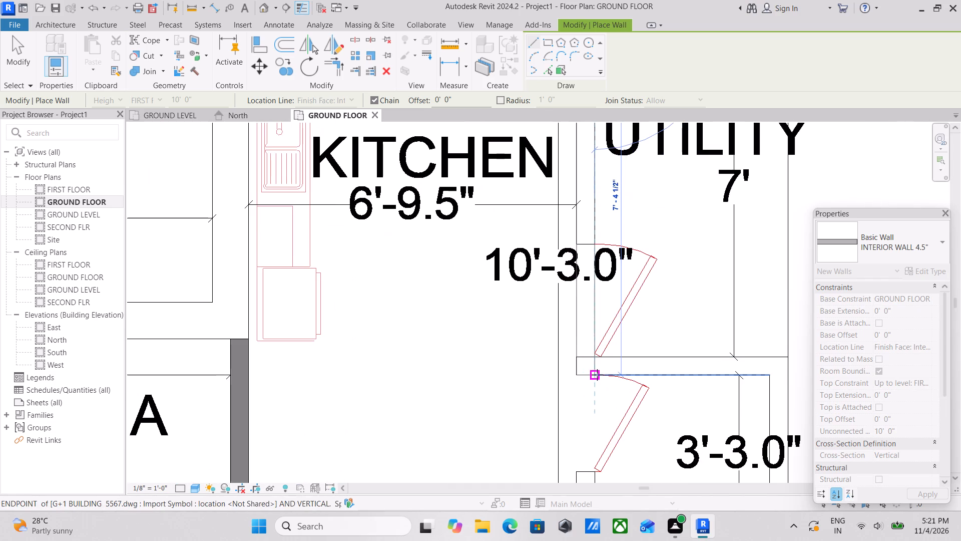
{"action": "left_click", "coordinate": [597, 375]}
{"action": "key", "text": "Escape"}
Continue the kitchen partition 3'-3" south past the small room's door, and along the room's south side to the east exterior wall.
{"action": "scroll", "coordinate": [646, 349], "scroll_direction": "down", "scroll_amount": 3}
{"action": "middle_click_drag", "start_coordinate": [646, 340], "coordinate": [604, 313]}
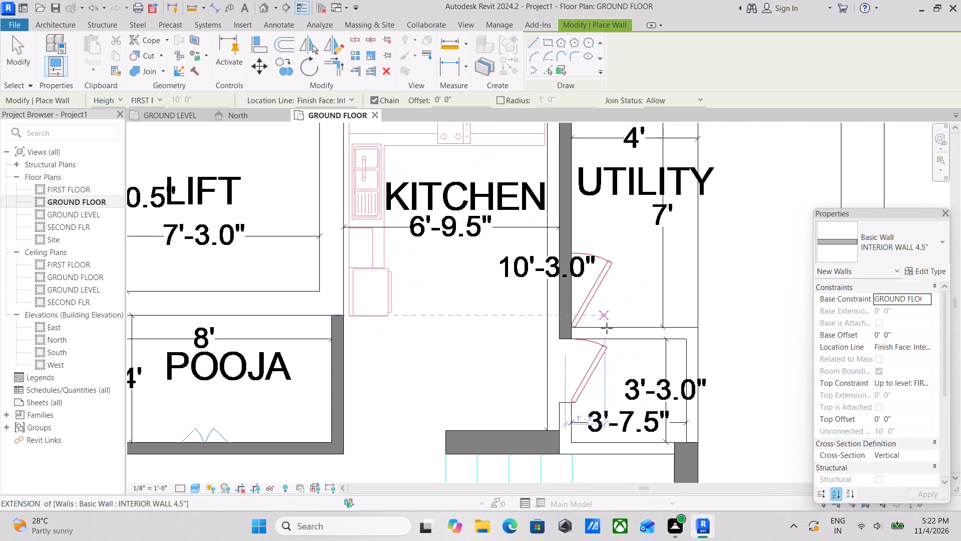
{"action": "middle_click_drag", "start_coordinate": [588, 379], "coordinate": [591, 323]}
{"action": "scroll", "coordinate": [579, 285], "scroll_direction": "up", "scroll_amount": 1}
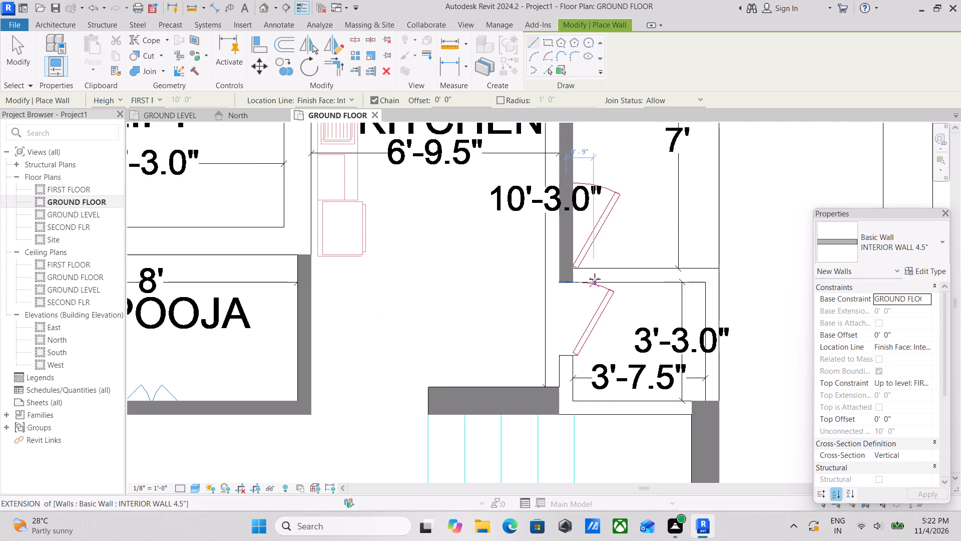
{"action": "scroll", "coordinate": [595, 279], "scroll_direction": "down", "scroll_amount": 3}
{"action": "middle_click_drag", "start_coordinate": [594, 279], "coordinate": [536, 300]}
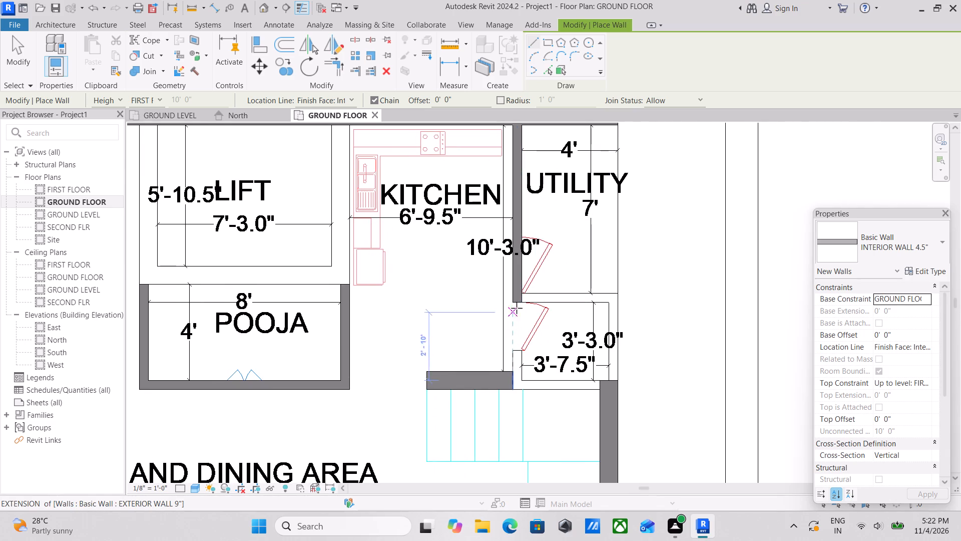
{"action": "scroll", "coordinate": [523, 306], "scroll_direction": "up", "scroll_amount": 2}
{"action": "left_click", "coordinate": [523, 302]}
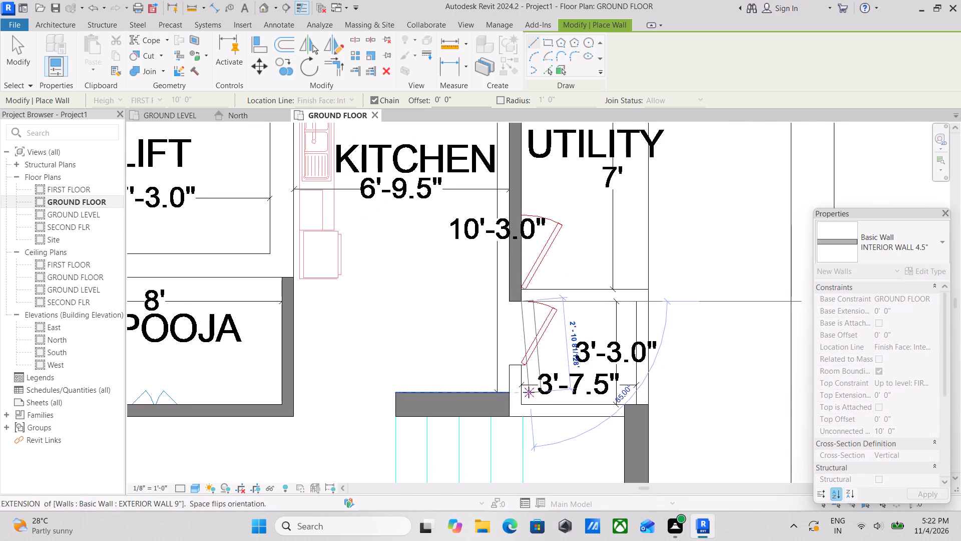
{"action": "key", "text": "space"}
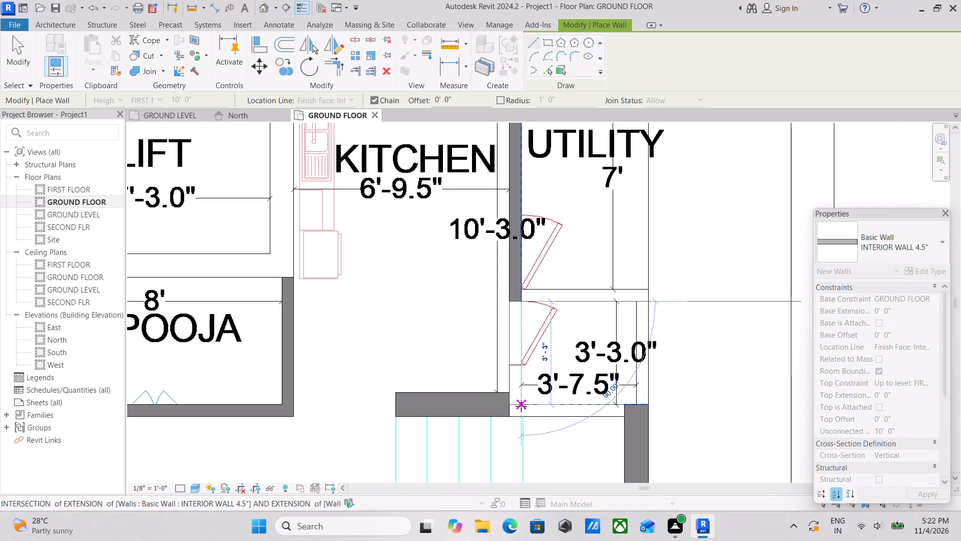
{"action": "left_click", "coordinate": [521, 406]}
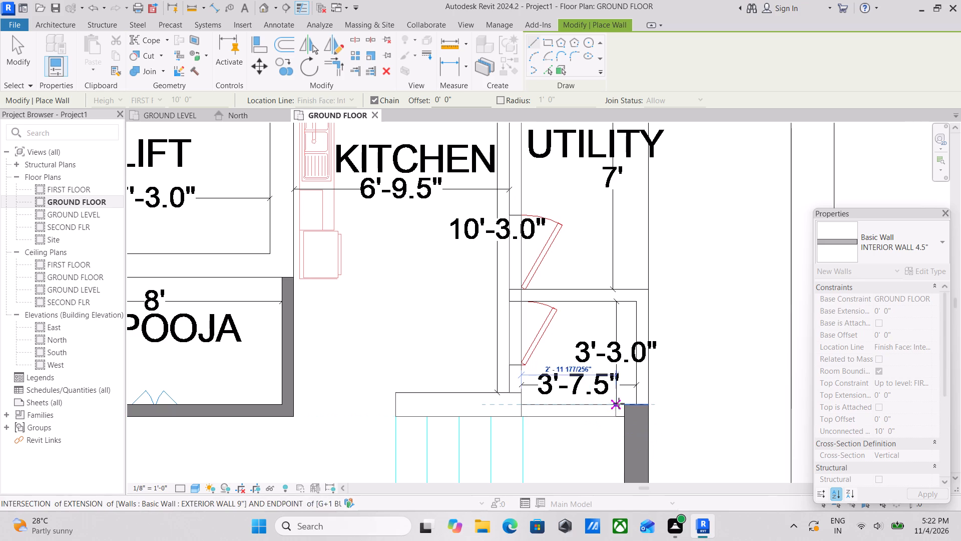
{"action": "left_click", "coordinate": [628, 404]}
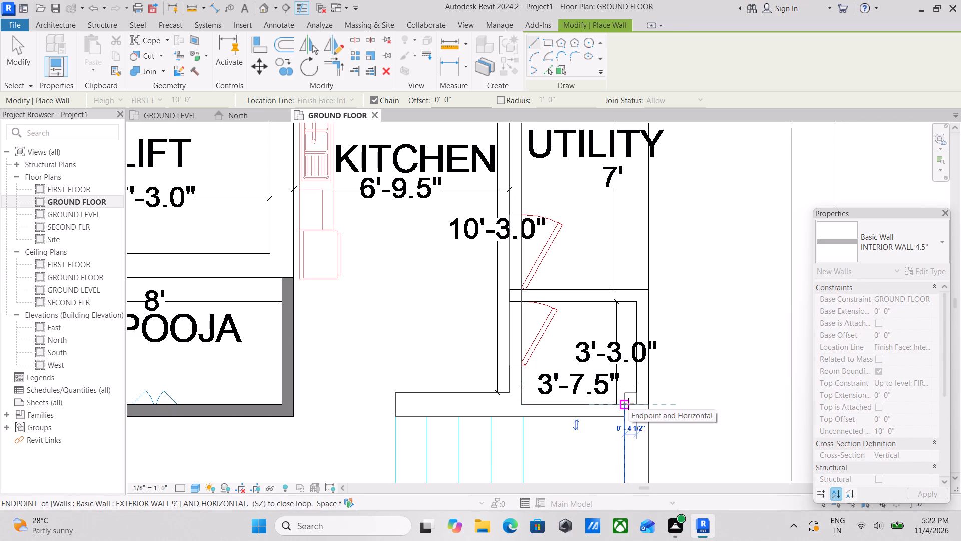
{"action": "key", "text": "Escape"}
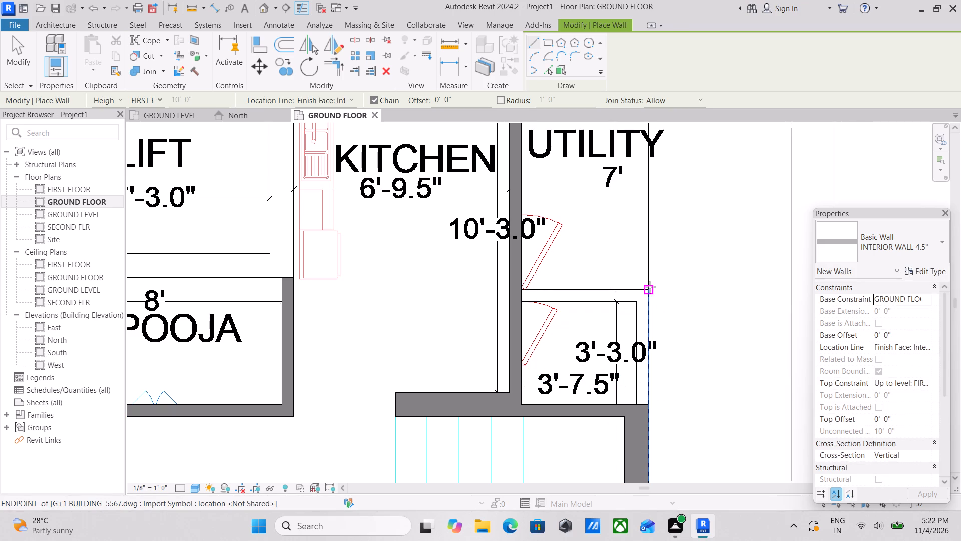
Draw the interior wall along the east side of the 3'-7.5" by 3'-3" room down to the exterior wall, flipped onto the CAD wall.
{"action": "left_click", "coordinate": [650, 287]}
{"action": "key", "text": "space"}
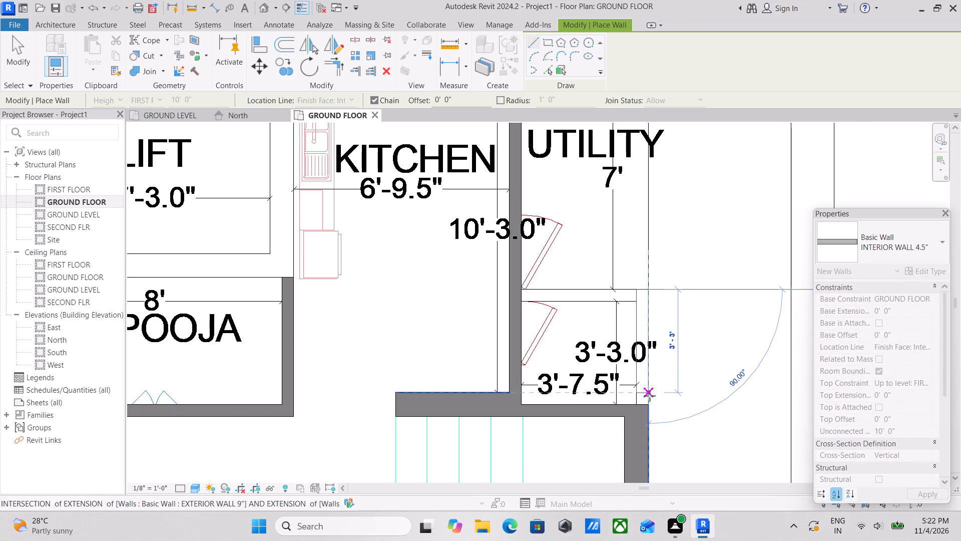
{"action": "left_click", "coordinate": [650, 409]}
{"action": "key", "text": "Escape"}
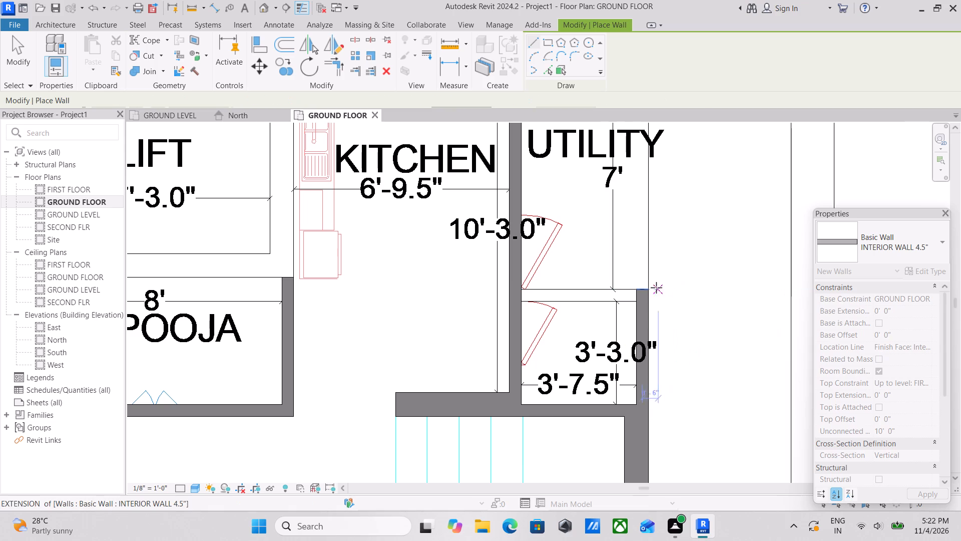
Draw the interior wall along the north side of the 3'-7.5" by 3'-3" room, from its northeast corner to the kitchen partition.
{"action": "left_click", "coordinate": [633, 289]}
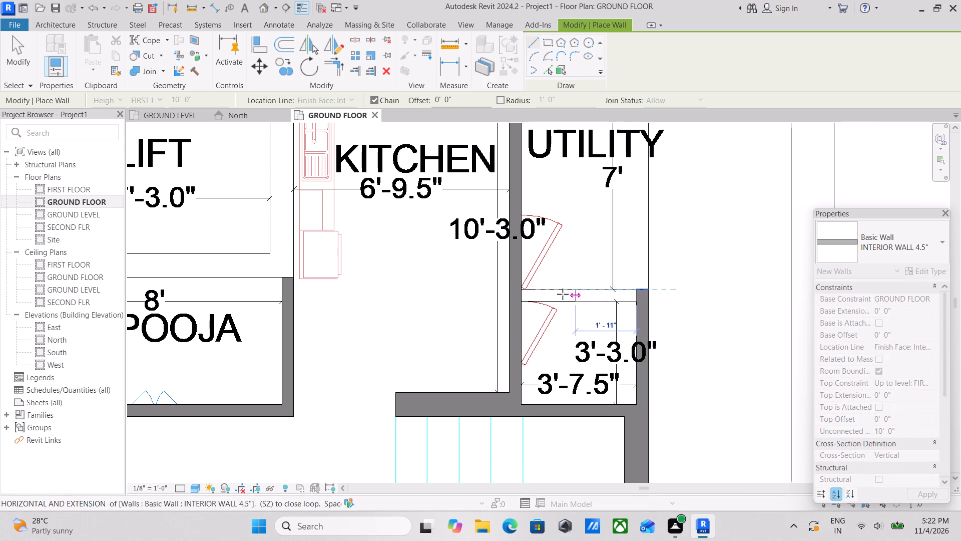
{"action": "left_click", "coordinate": [520, 296]}
{"action": "key", "text": "Escape"}
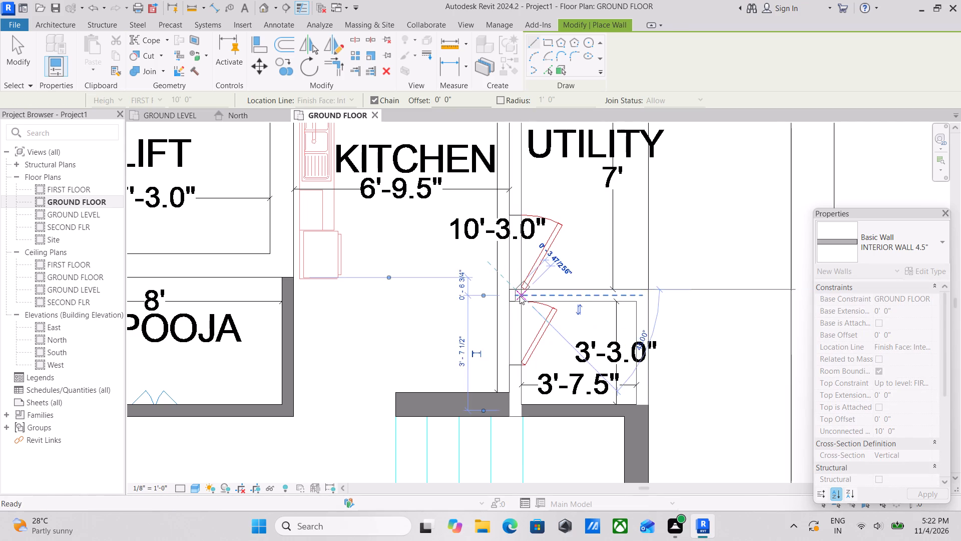
Draw the bedroom's 13'-7" north interior wall from the east exterior wall west to the bedroom door's outer corner.
{"action": "scroll", "coordinate": [602, 294], "scroll_direction": "down", "scroll_amount": 10}
{"action": "middle_click_drag", "start_coordinate": [608, 263], "coordinate": [619, 213]}
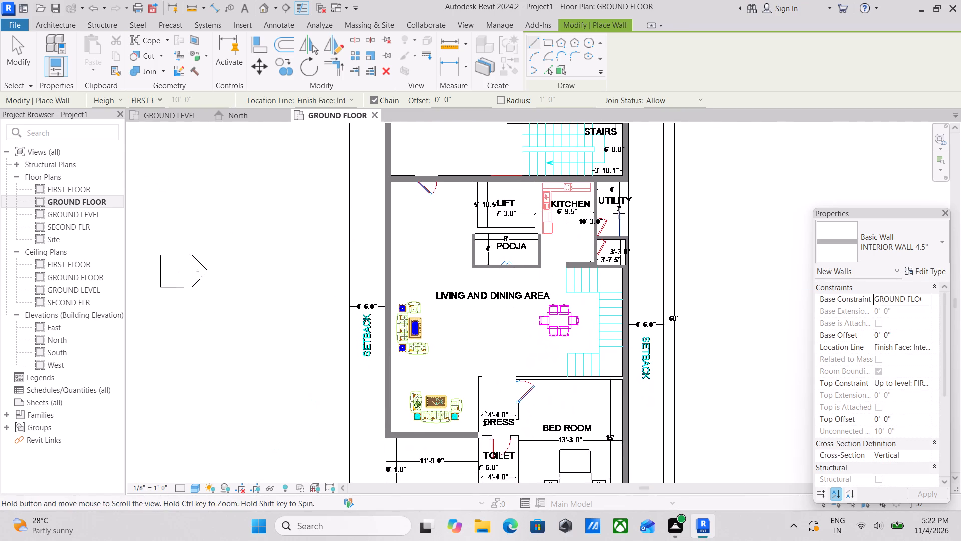
{"action": "middle_click_drag", "start_coordinate": [619, 213], "coordinate": [618, 213]}
{"action": "middle_click_drag", "start_coordinate": [558, 361], "coordinate": [612, 229]}
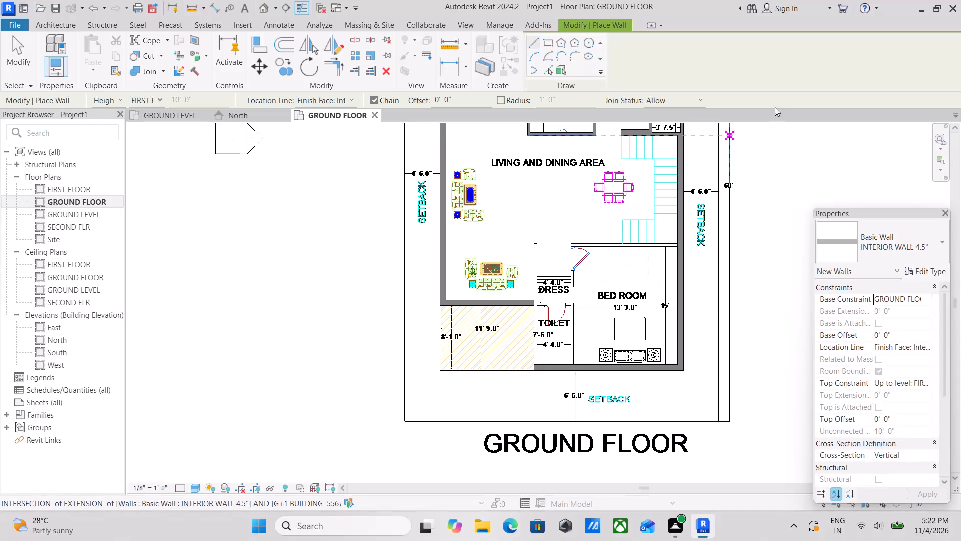
{"action": "scroll", "coordinate": [542, 274], "scroll_direction": "up", "scroll_amount": 4}
{"action": "scroll", "coordinate": [628, 222], "scroll_direction": "down", "scroll_amount": 2}
{"action": "middle_click_drag", "start_coordinate": [628, 216], "coordinate": [365, 260]}
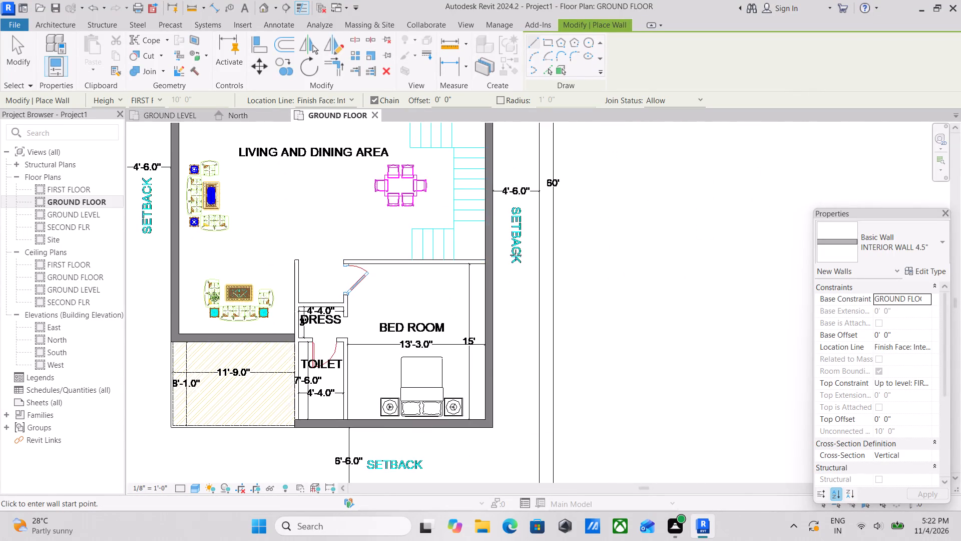
{"action": "scroll", "coordinate": [516, 255], "scroll_direction": "up", "scroll_amount": 4}
{"action": "scroll", "coordinate": [401, 238], "scroll_direction": "up", "scroll_amount": 3}
{"action": "left_click", "coordinate": [496, 278]}
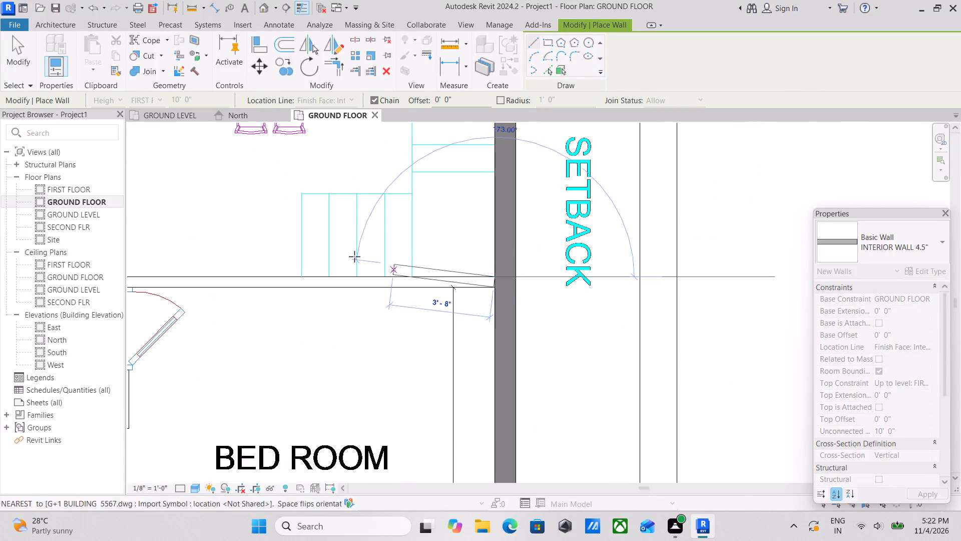
{"action": "middle_click_drag", "start_coordinate": [348, 254], "coordinate": [837, 264]}
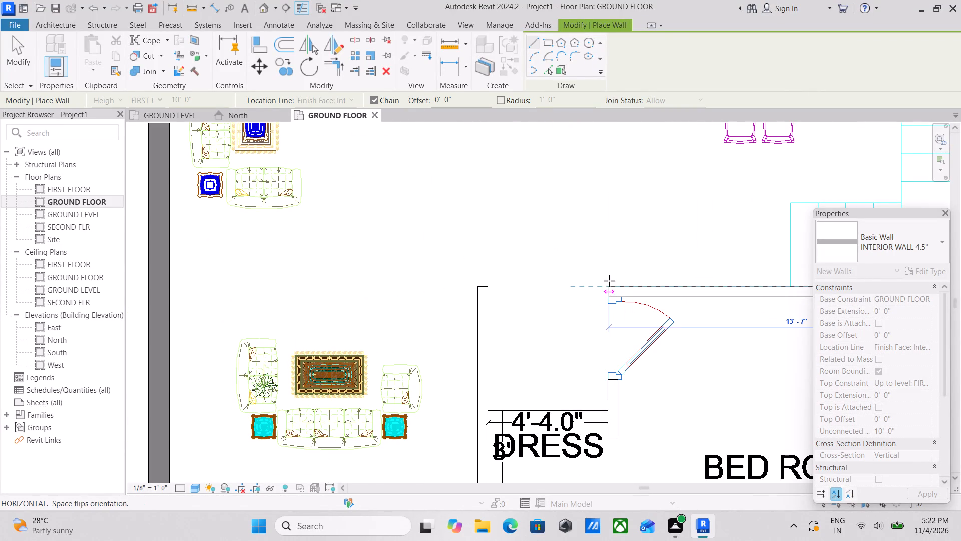
{"action": "scroll", "coordinate": [609, 281], "scroll_direction": "up", "scroll_amount": 3}
{"action": "left_click", "coordinate": [611, 290]}
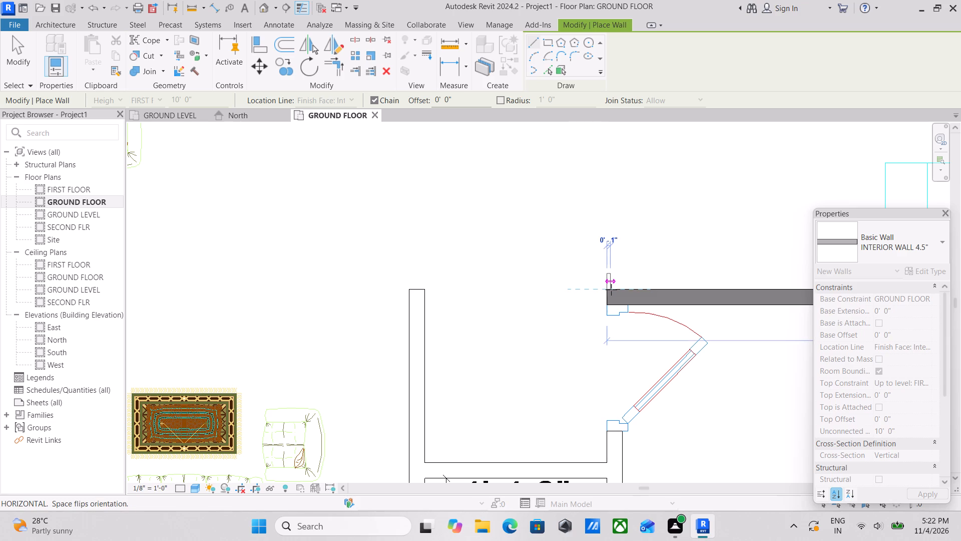
{"action": "key", "text": "Escape"}
Draw the toilet's 7'-10 1/2" east wall up from the south exterior wall, continuing 4'-8 1/2" west along the toilet's north side.
{"action": "scroll", "coordinate": [641, 274], "scroll_direction": "down", "scroll_amount": 6}
{"action": "middle_click_drag", "start_coordinate": [602, 294], "coordinate": [631, 192]}
{"action": "scroll", "coordinate": [635, 341], "scroll_direction": "down", "scroll_amount": 1}
{"action": "middle_click_drag", "start_coordinate": [635, 335], "coordinate": [635, 270]}
{"action": "scroll", "coordinate": [653, 403], "scroll_direction": "up", "scroll_amount": 5}
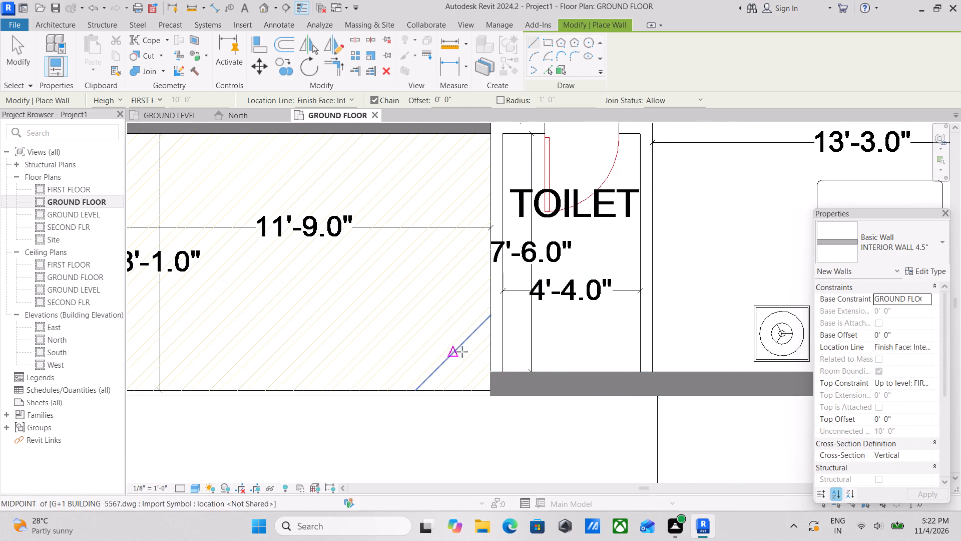
{"action": "scroll", "coordinate": [582, 365], "scroll_direction": "down", "scroll_amount": 2}
{"action": "scroll", "coordinate": [605, 283], "scroll_direction": "down", "scroll_amount": 1}
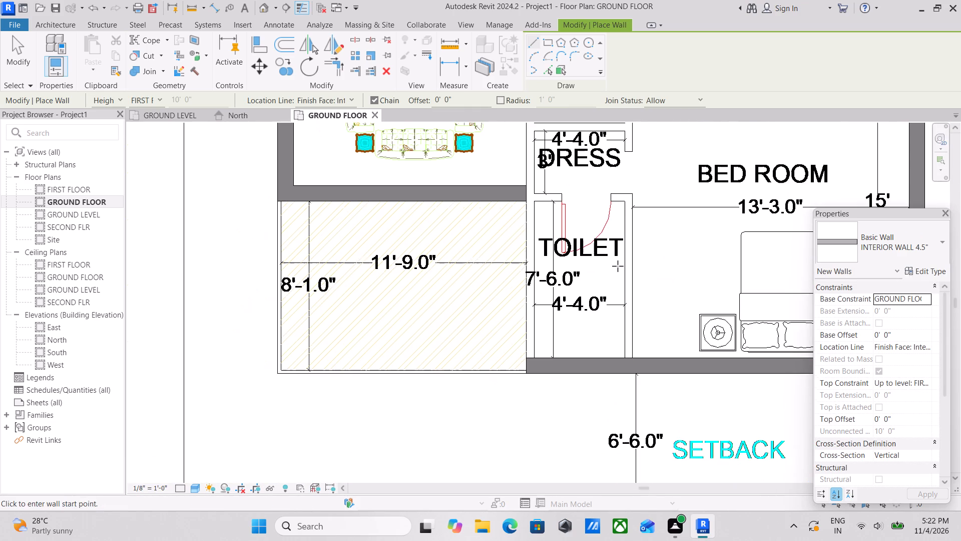
{"action": "scroll", "coordinate": [639, 347], "scroll_direction": "up", "scroll_amount": 3}
{"action": "left_click", "coordinate": [632, 367]}
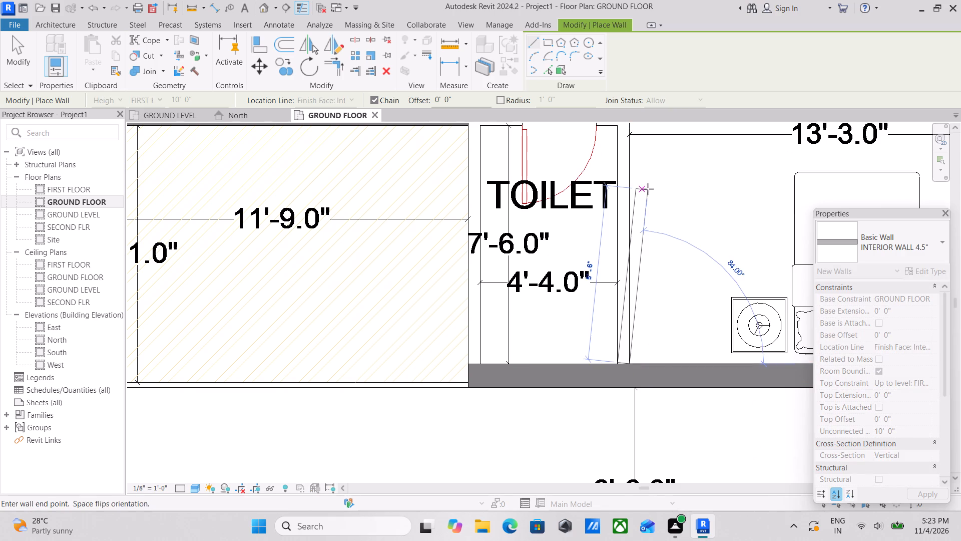
{"action": "middle_click_drag", "start_coordinate": [648, 189], "coordinate": [615, 358]}
{"action": "scroll", "coordinate": [590, 282], "scroll_direction": "up", "scroll_amount": 2}
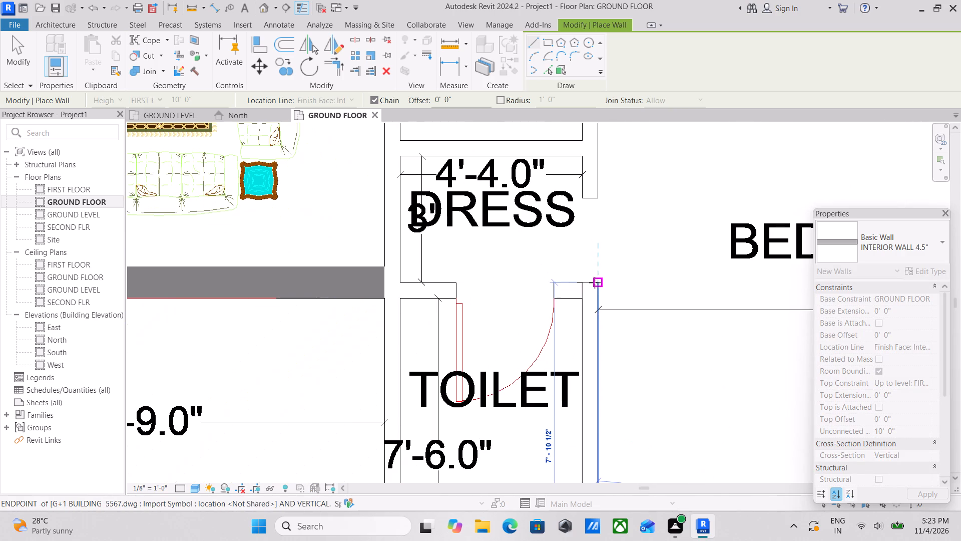
{"action": "left_click", "coordinate": [597, 284]}
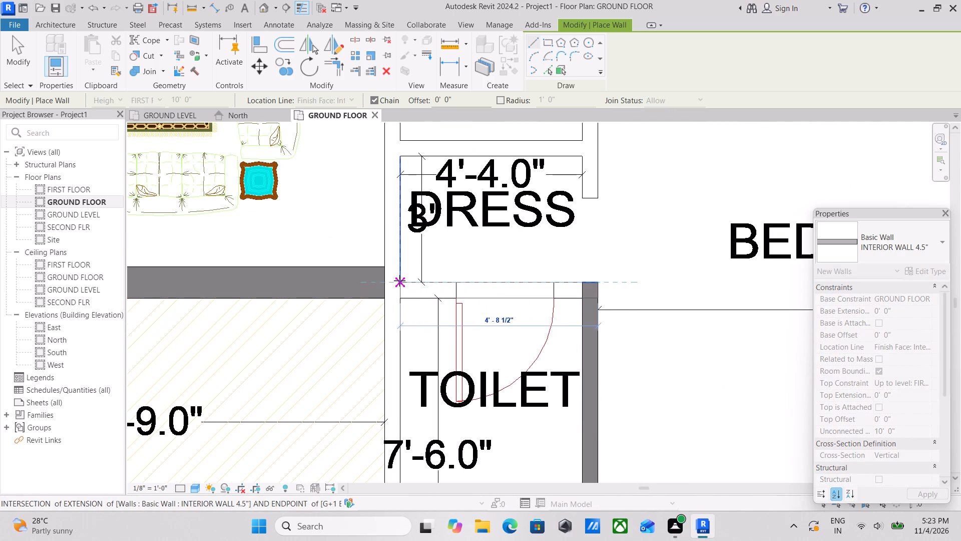
{"action": "left_click", "coordinate": [399, 281]}
{"action": "key", "text": "Escape"}
Draw the interior wall along the west side of toilet and dress, from the south exterior wall to its north CAD end, flipped onto the CAD wall.
{"action": "scroll", "coordinate": [430, 281], "scroll_direction": "down", "scroll_amount": 3}
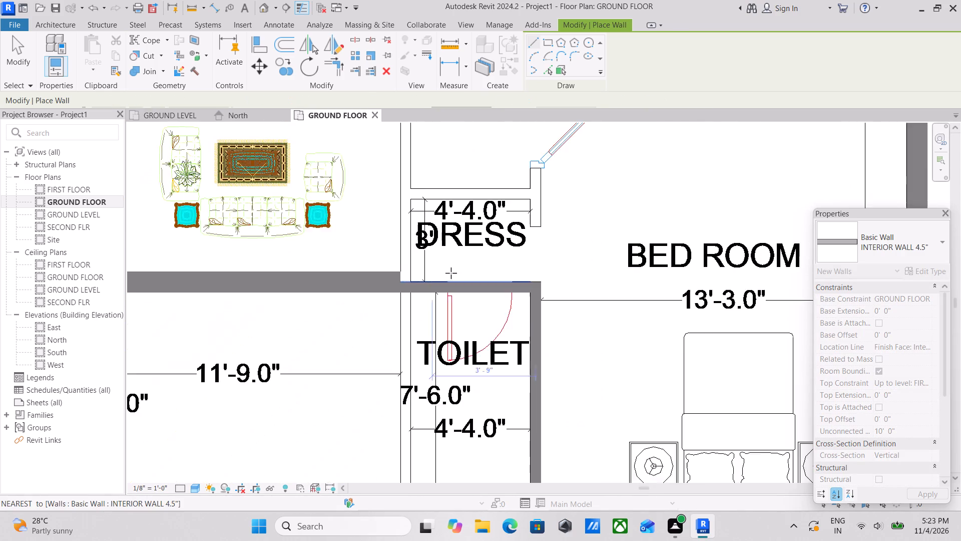
{"action": "middle_click_drag", "start_coordinate": [504, 258], "coordinate": [634, 235]}
{"action": "middle_click_drag", "start_coordinate": [565, 381], "coordinate": [597, 246]}
{"action": "scroll", "coordinate": [566, 342], "scroll_direction": "up", "scroll_amount": 2}
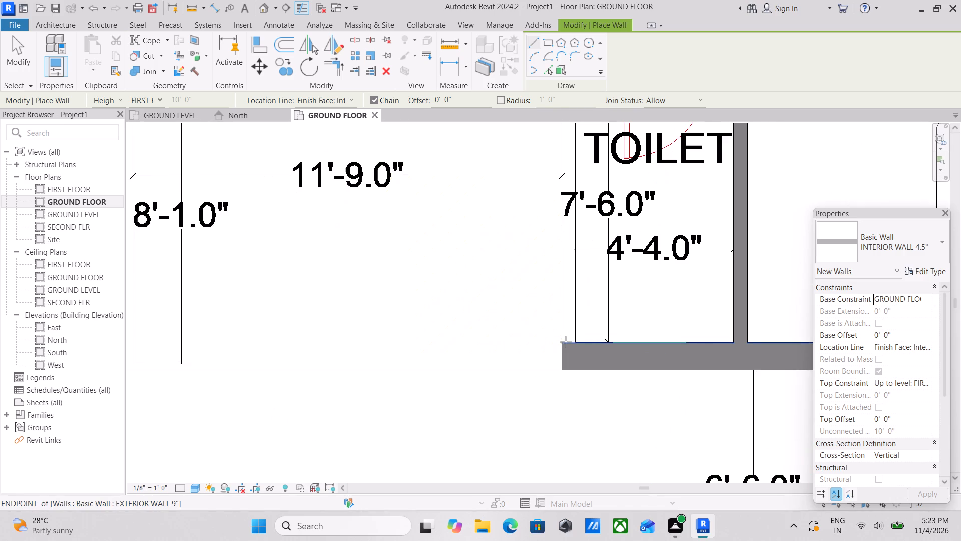
{"action": "left_click", "coordinate": [565, 344]}
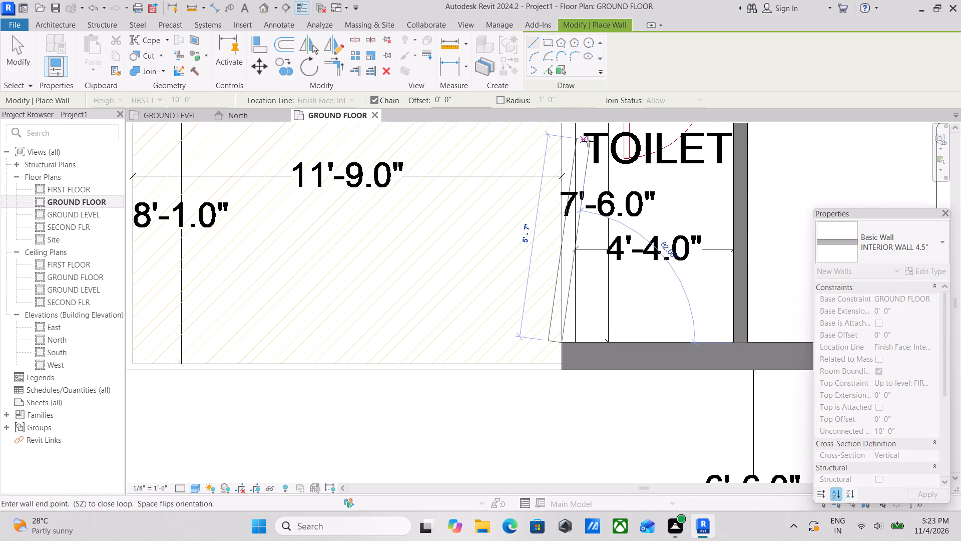
{"action": "middle_click_drag", "start_coordinate": [546, 194], "coordinate": [547, 335]}
{"action": "middle_click_drag", "start_coordinate": [565, 226], "coordinate": [575, 289]}
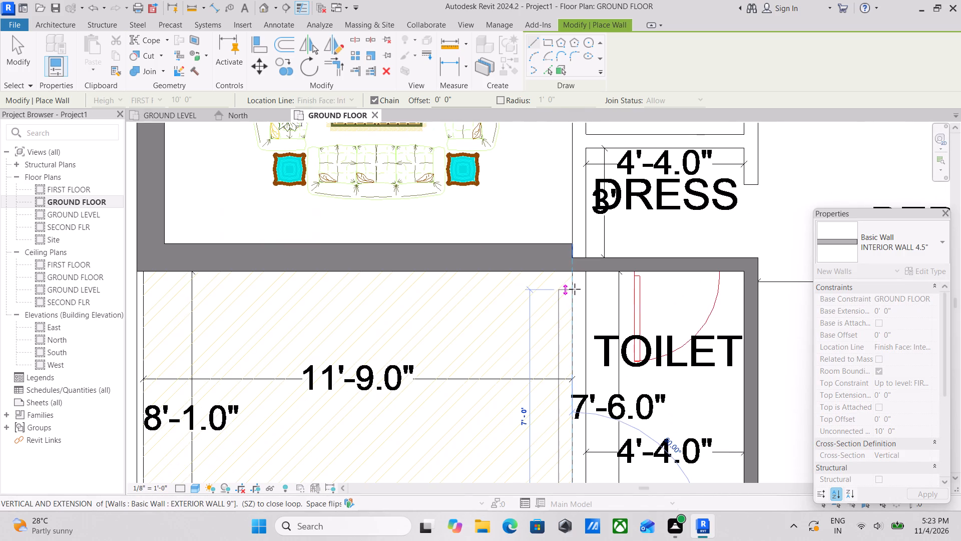
{"action": "key", "text": "space"}
{"action": "middle_click_drag", "start_coordinate": [566, 207], "coordinate": [572, 299]}
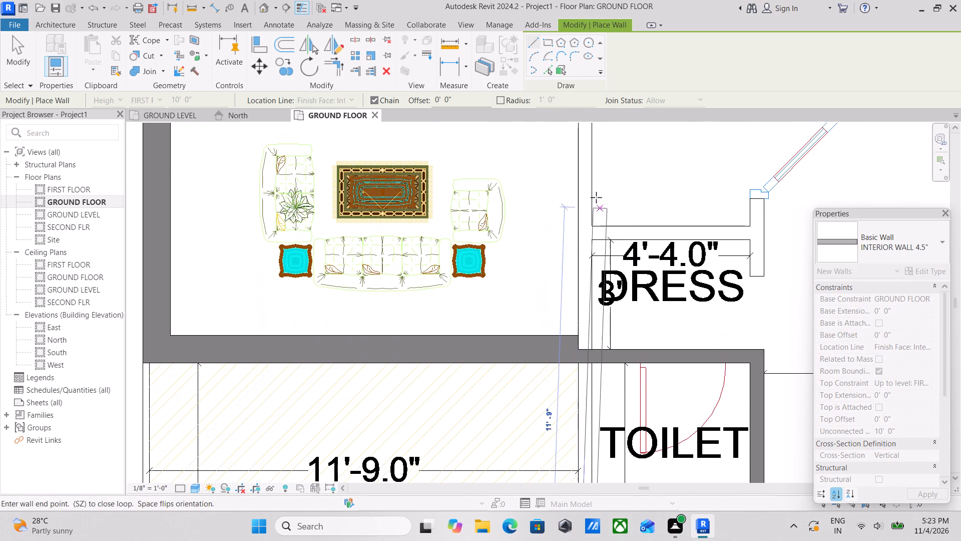
{"action": "middle_click_drag", "start_coordinate": [585, 230], "coordinate": [565, 399]}
{"action": "scroll", "coordinate": [552, 256], "scroll_direction": "up", "scroll_amount": 2}
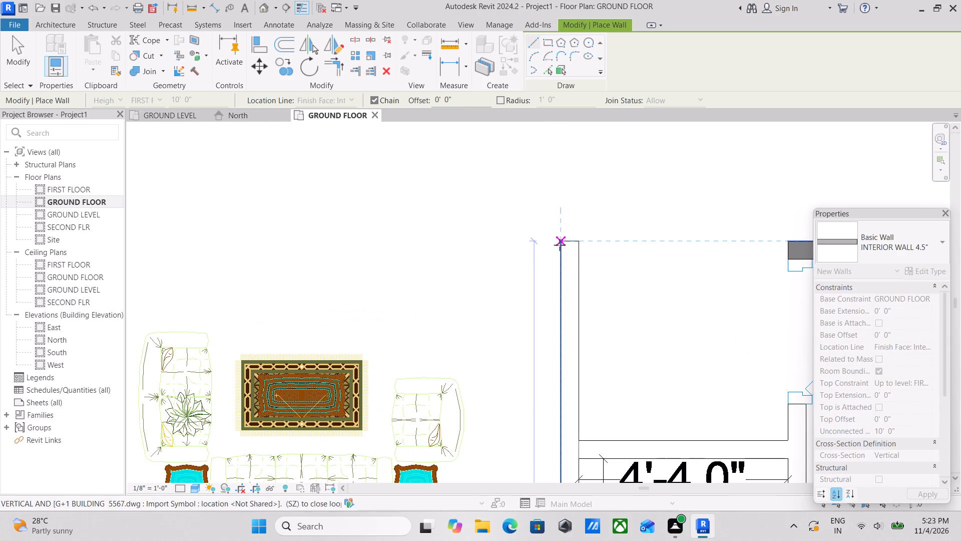
{"action": "left_click", "coordinate": [560, 242]}
{"action": "key", "text": "Escape"}
Draw the dress room's 4'-4" north interior wall from the west wall to the bedroom door's short wall, flipped onto the CAD wall.
{"action": "scroll", "coordinate": [608, 282], "scroll_direction": "down", "scroll_amount": 3}
{"action": "middle_click_drag", "start_coordinate": [598, 270], "coordinate": [545, 196]}
{"action": "scroll", "coordinate": [568, 287], "scroll_direction": "up", "scroll_amount": 5}
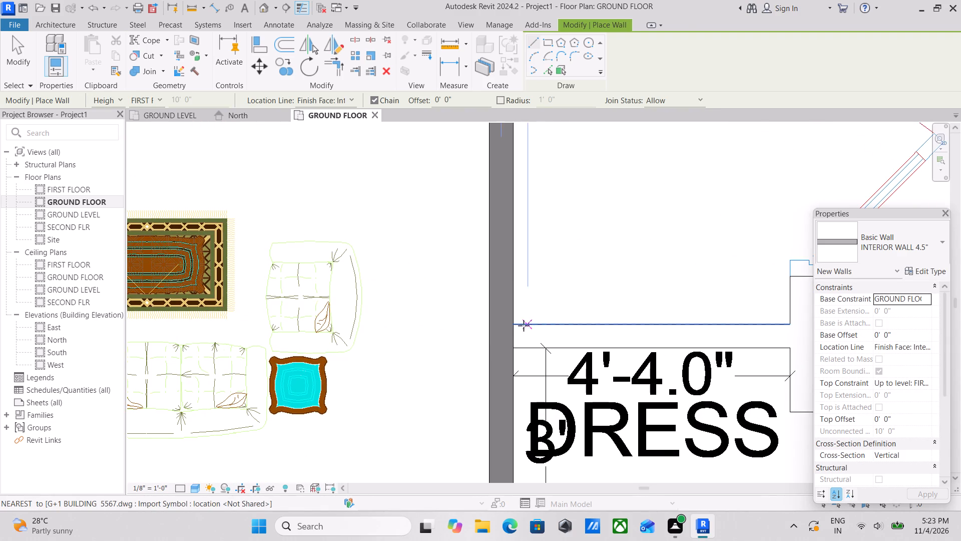
{"action": "left_click", "coordinate": [516, 325]}
{"action": "middle_click_drag", "start_coordinate": [690, 314], "coordinate": [542, 314]}
{"action": "key", "text": "space"}
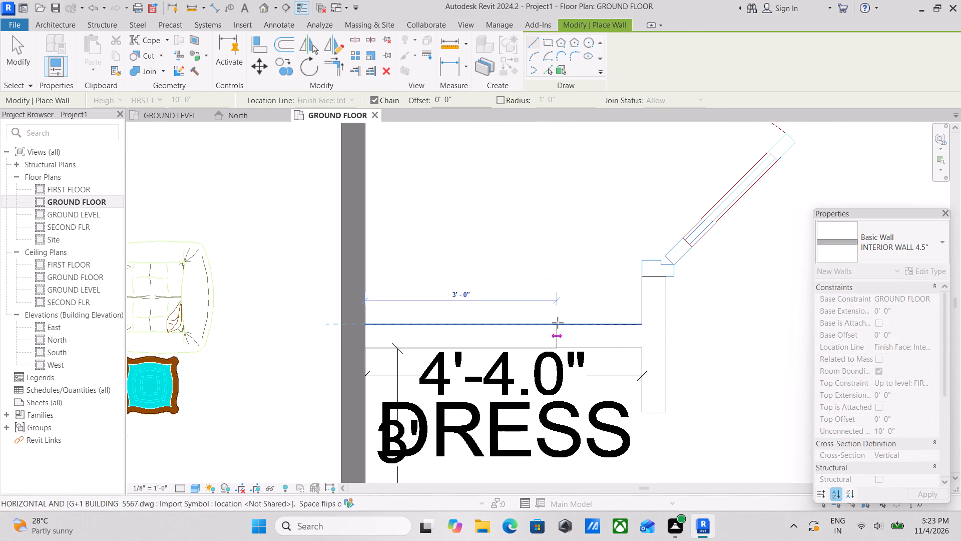
{"action": "left_click", "coordinate": [640, 323]}
{"action": "key", "text": "Escape"}
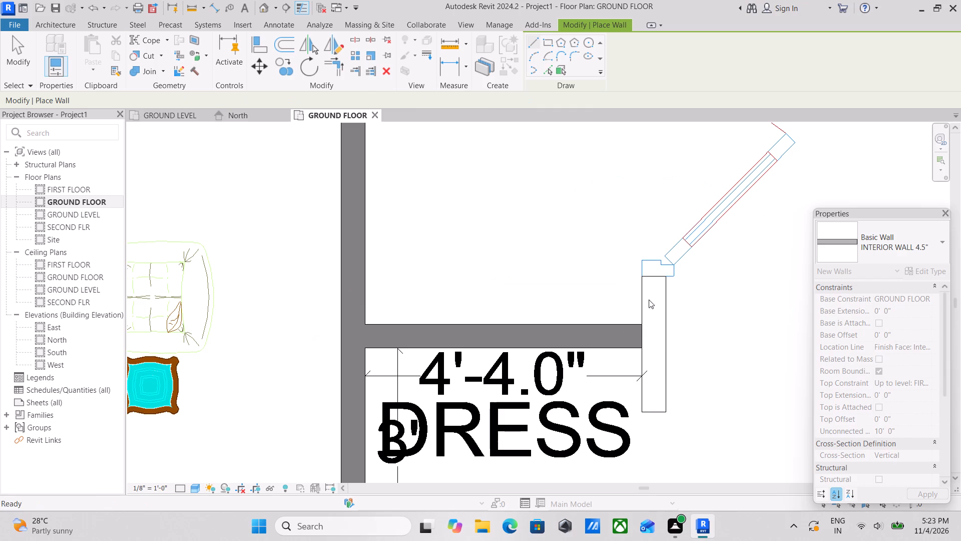
Draw the short 2'-1 1/2" interior wall between dress and bedroom, from its south end up to the bedroom door jamb.
{"action": "scroll", "coordinate": [659, 414], "scroll_direction": "up", "scroll_amount": 1}
{"action": "left_click", "coordinate": [666, 409]}
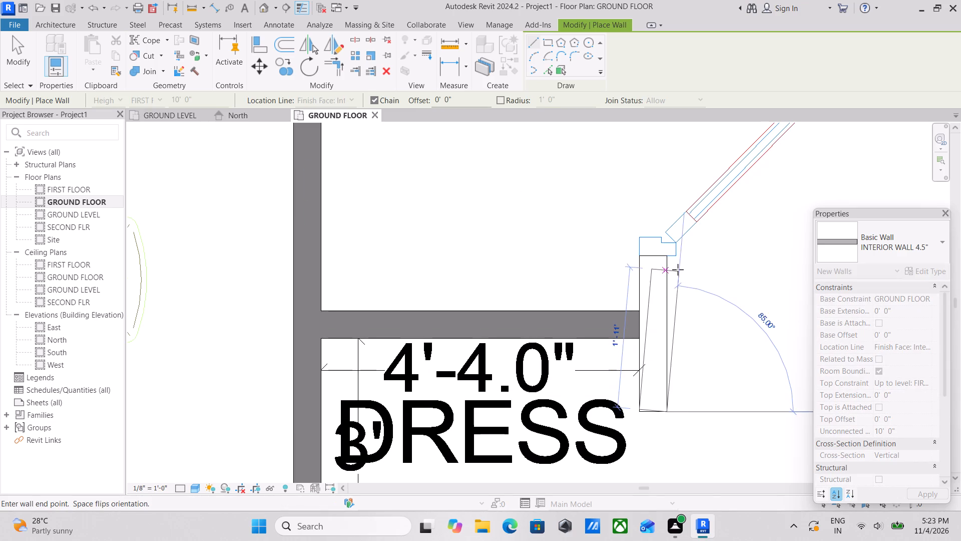
{"action": "left_click", "coordinate": [670, 256]}
{"action": "key", "text": "Escape"}
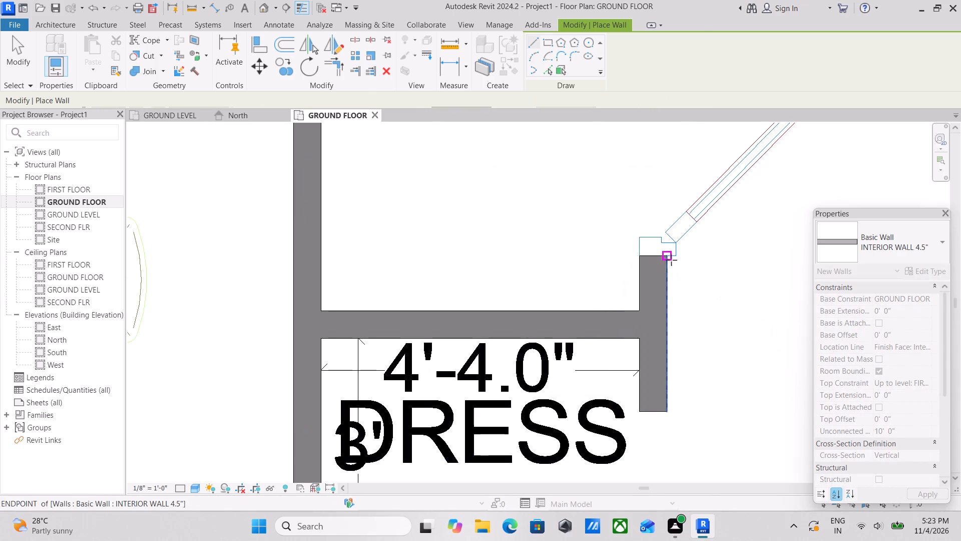
{"action": "scroll", "coordinate": [671, 268], "scroll_direction": "down", "scroll_amount": 3}
{"action": "middle_click_drag", "start_coordinate": [668, 292], "coordinate": [631, 382]}
{"action": "key", "text": "Escape"}
{"action": "key", "text": "Escape"}
{"action": "key", "text": "Escape"}
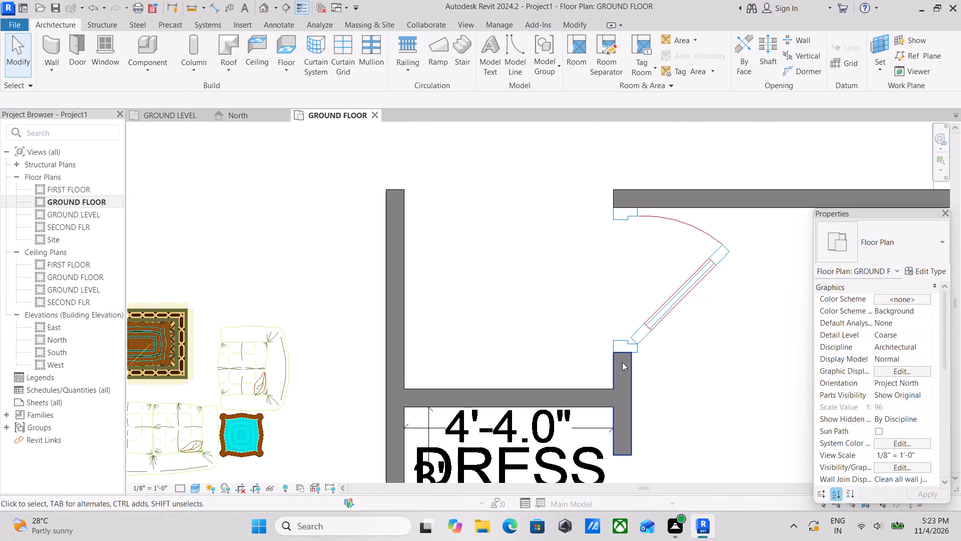
Stretch the short dress-side wall's north end across the bedroom door opening to the bedroom's north wall.
{"action": "left_click", "coordinate": [622, 362]}
{"action": "scroll", "coordinate": [622, 362], "scroll_direction": "up", "scroll_amount": 4}
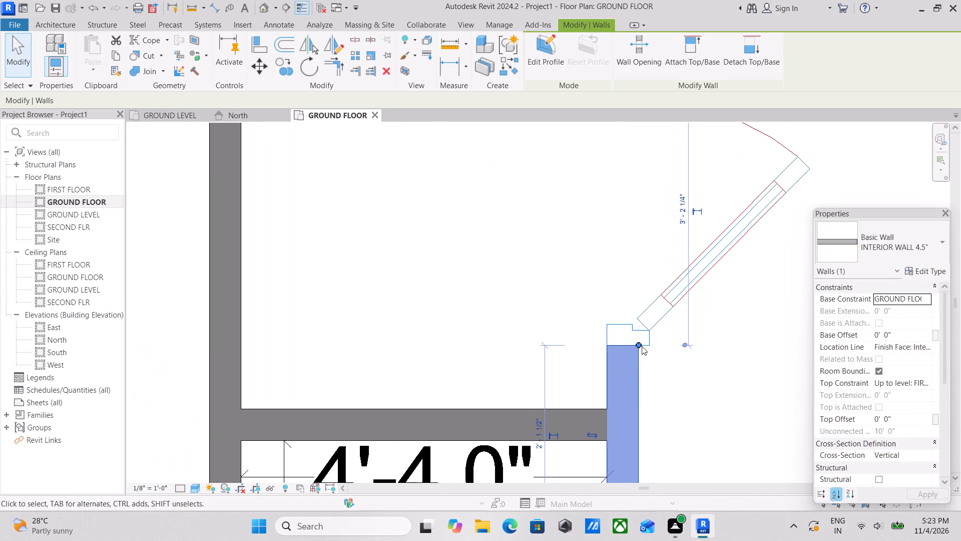
{"action": "scroll", "coordinate": [642, 345], "scroll_direction": "down", "scroll_amount": 4}
{"action": "middle_click_drag", "start_coordinate": [659, 353], "coordinate": [664, 412]}
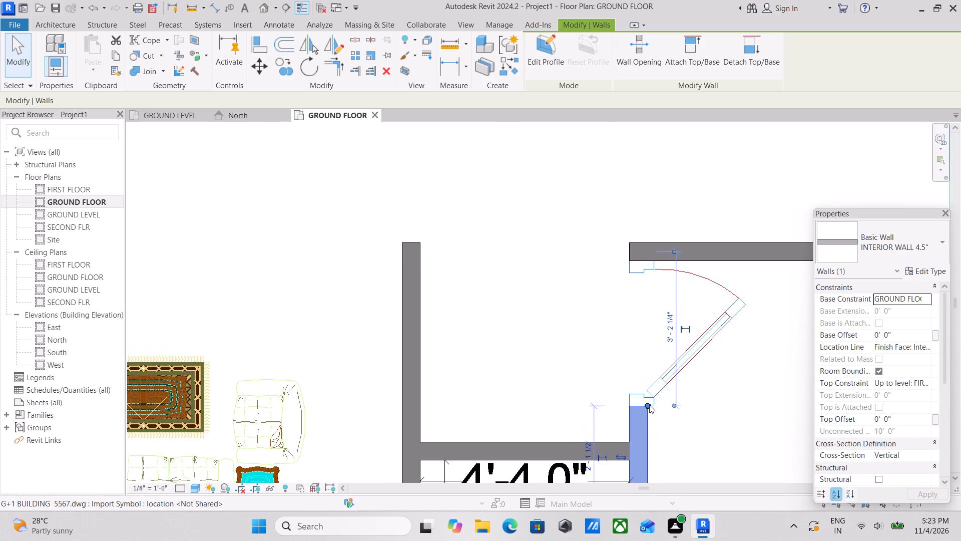
{"action": "left_click_drag", "start_coordinate": [649, 405], "coordinate": [649, 272]}
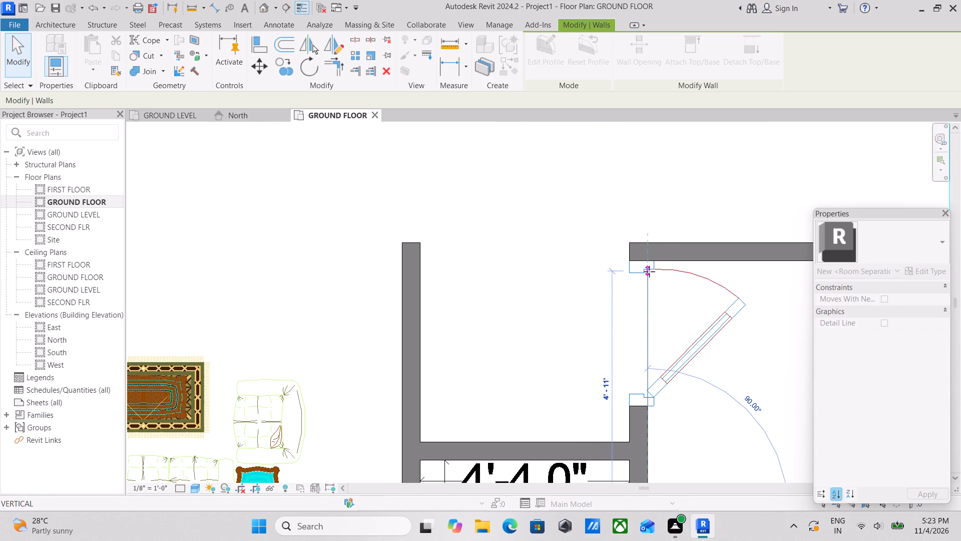
{"action": "left_click_drag", "start_coordinate": [649, 272], "coordinate": [650, 263]}
{"action": "scroll", "coordinate": [657, 283], "scroll_direction": "down", "scroll_amount": 2}
{"action": "key", "text": "Escape"}
Check the placed interior walls against the CAD plan, from toilet and dress up to pooja, lift and kitchen.
{"action": "scroll", "coordinate": [676, 364], "scroll_direction": "down", "scroll_amount": 2}
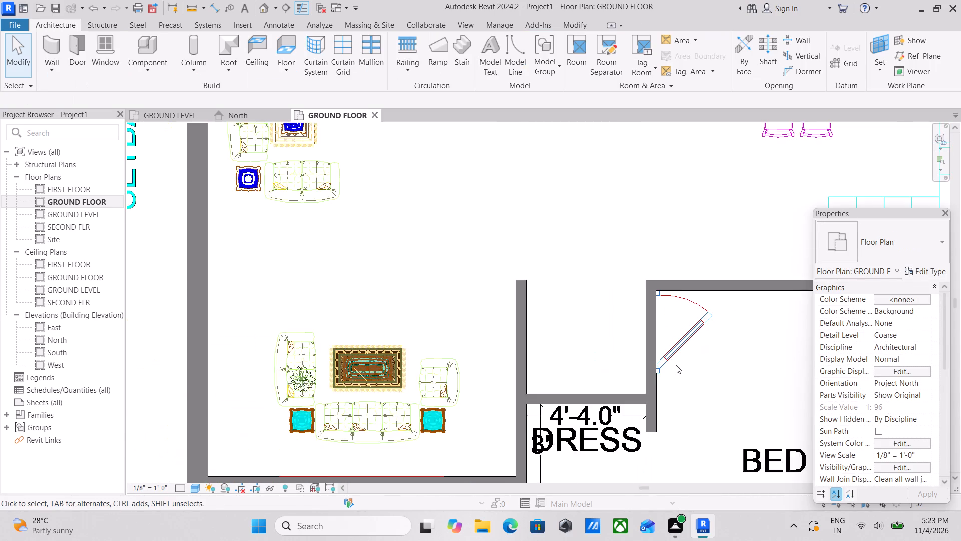
{"action": "middle_click_drag", "start_coordinate": [675, 364], "coordinate": [663, 223]}
{"action": "middle_click_drag", "start_coordinate": [646, 341], "coordinate": [650, 273]}
{"action": "scroll", "coordinate": [658, 252], "scroll_direction": "down", "scroll_amount": 3}
{"action": "middle_click_drag", "start_coordinate": [658, 254], "coordinate": [652, 191]}
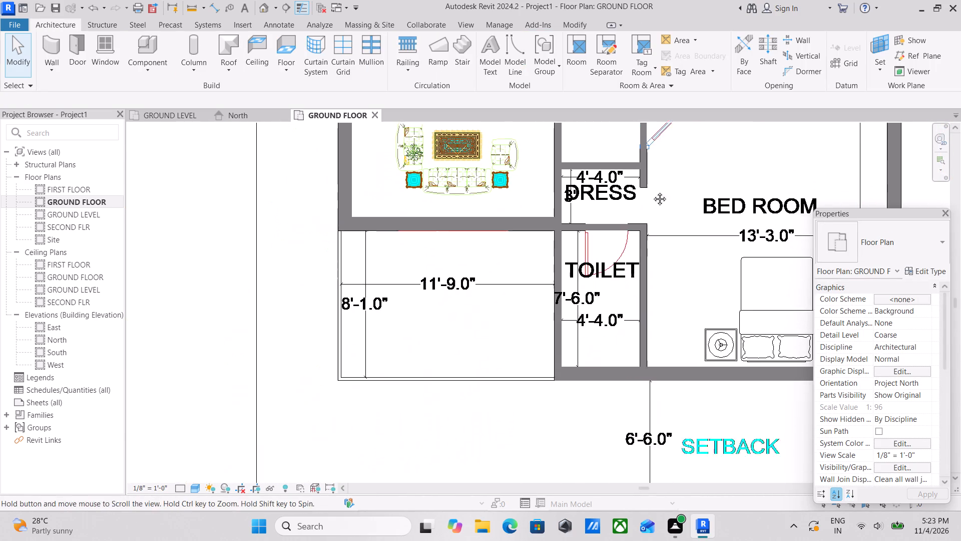
{"action": "middle_click_drag", "start_coordinate": [652, 191], "coordinate": [652, 188]}
{"action": "scroll", "coordinate": [630, 225], "scroll_direction": "up", "scroll_amount": 2}
{"action": "scroll", "coordinate": [630, 225], "scroll_direction": "down", "scroll_amount": 1}
{"action": "middle_click_drag", "start_coordinate": [630, 225], "coordinate": [456, 355]}
{"action": "scroll", "coordinate": [497, 317], "scroll_direction": "down", "scroll_amount": 3}
{"action": "middle_click_drag", "start_coordinate": [497, 339], "coordinate": [543, 492]}
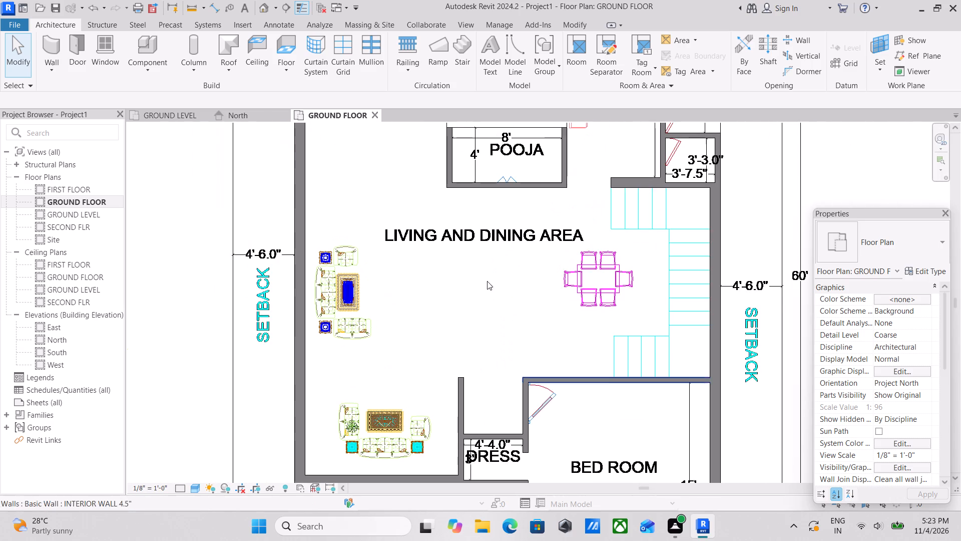
{"action": "middle_click_drag", "start_coordinate": [489, 285], "coordinate": [498, 359]}
{"action": "scroll", "coordinate": [560, 269], "scroll_direction": "down", "scroll_amount": 1}
{"action": "middle_click_drag", "start_coordinate": [552, 298], "coordinate": [551, 379]}
{"action": "scroll", "coordinate": [620, 256], "scroll_direction": "up", "scroll_amount": 1}
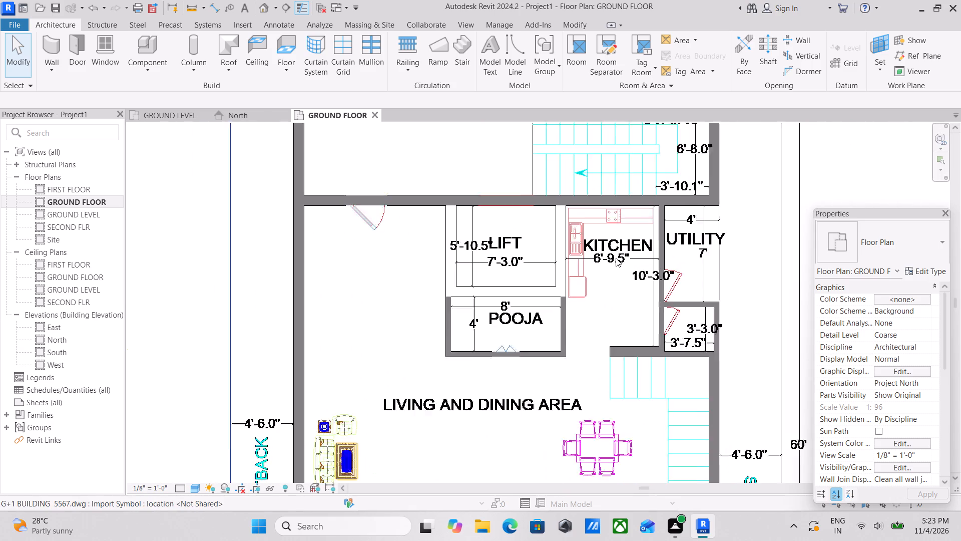
{"action": "scroll", "coordinate": [616, 258], "scroll_direction": "up", "scroll_amount": 1}
{"action": "scroll", "coordinate": [528, 277], "scroll_direction": "up", "scroll_amount": 2}
Draw the lift's west wall with type EXTERIOR WALL 9", 6'-7 1/2" long from the north wall down to pooja's west wall.
{"action": "middle_click_drag", "start_coordinate": [409, 249], "coordinate": [473, 313]}
{"action": "type", "text": "WA"}
{"action": "left_click", "coordinate": [910, 254]}
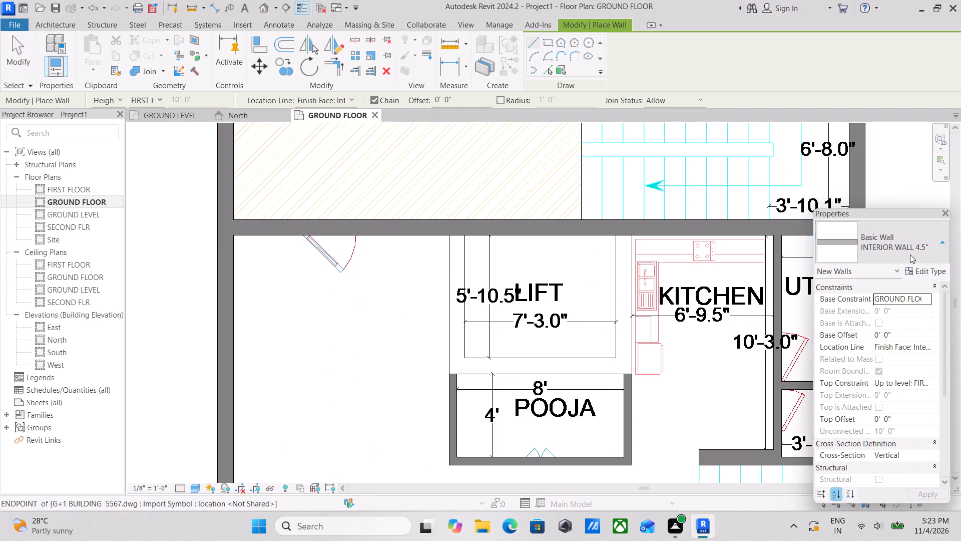
{"action": "scroll", "coordinate": [872, 332], "scroll_direction": "up", "scroll_amount": 1}
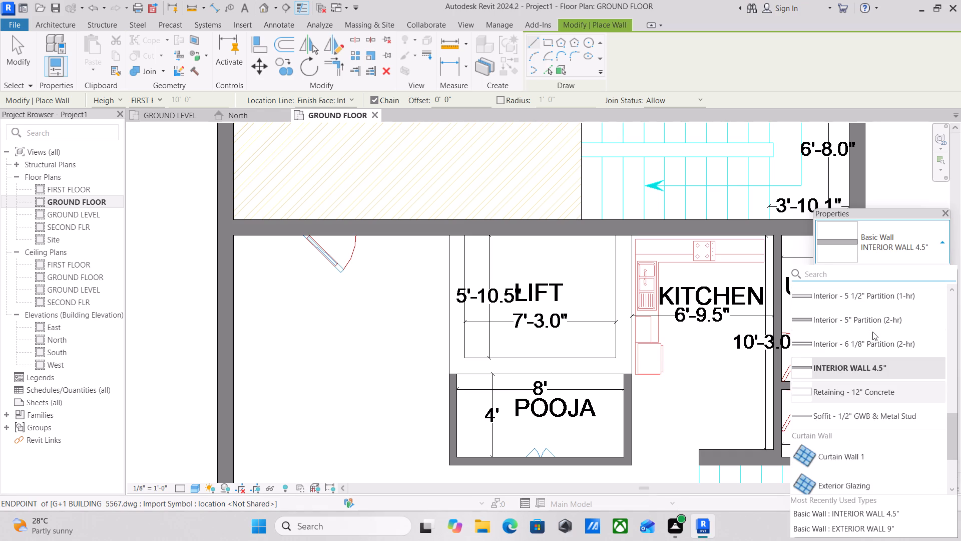
{"action": "scroll", "coordinate": [862, 362], "scroll_direction": "up", "scroll_amount": 2}
{"action": "scroll", "coordinate": [863, 351], "scroll_direction": "down", "scroll_amount": 3}
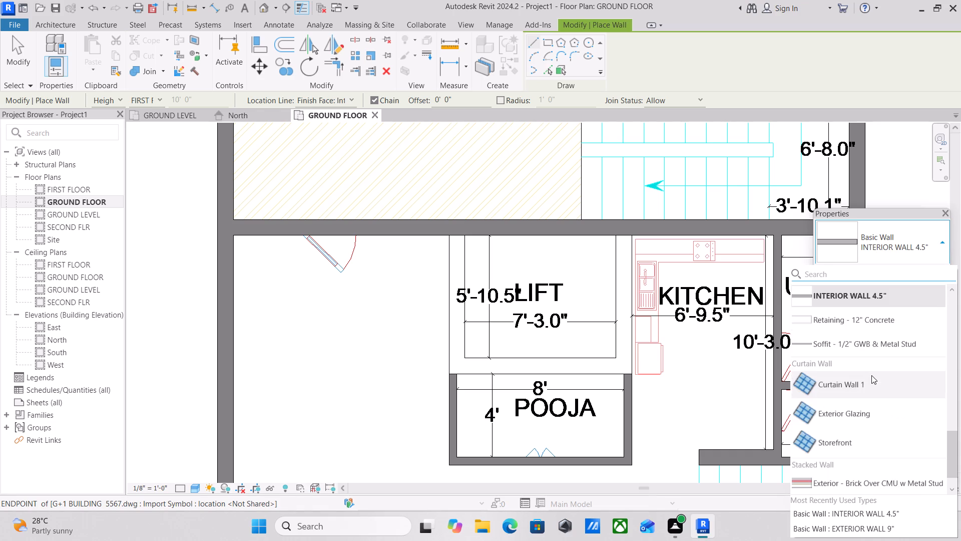
{"action": "scroll", "coordinate": [871, 377], "scroll_direction": "down", "scroll_amount": 1}
{"action": "scroll", "coordinate": [871, 377], "scroll_direction": "up", "scroll_amount": 4}
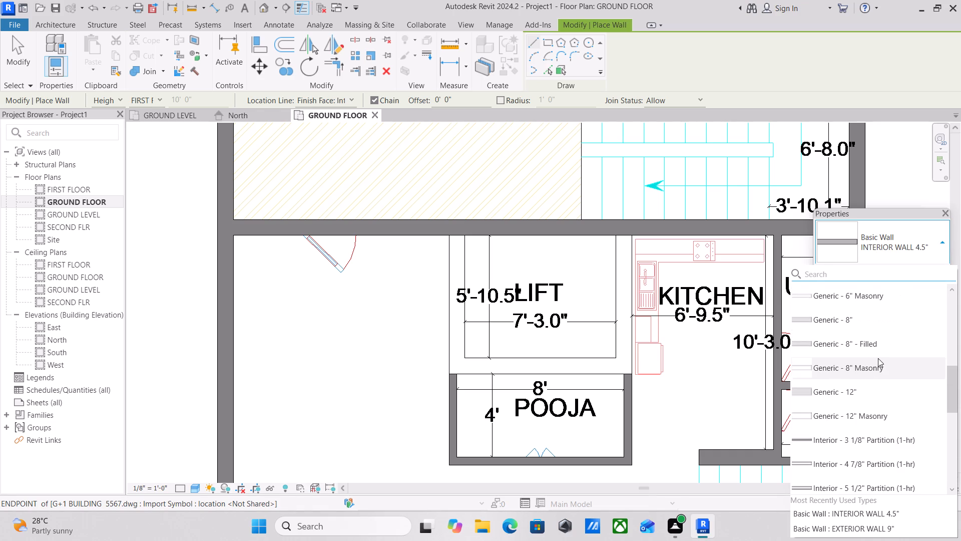
{"action": "scroll", "coordinate": [878, 358], "scroll_direction": "up", "scroll_amount": 3}
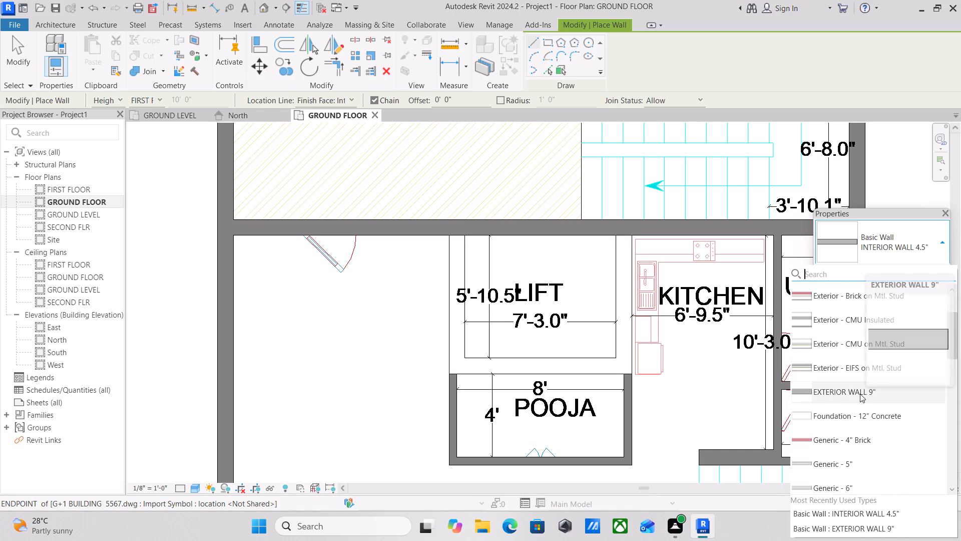
{"action": "left_click", "coordinate": [860, 394]}
{"action": "scroll", "coordinate": [468, 246], "scroll_direction": "up", "scroll_amount": 3}
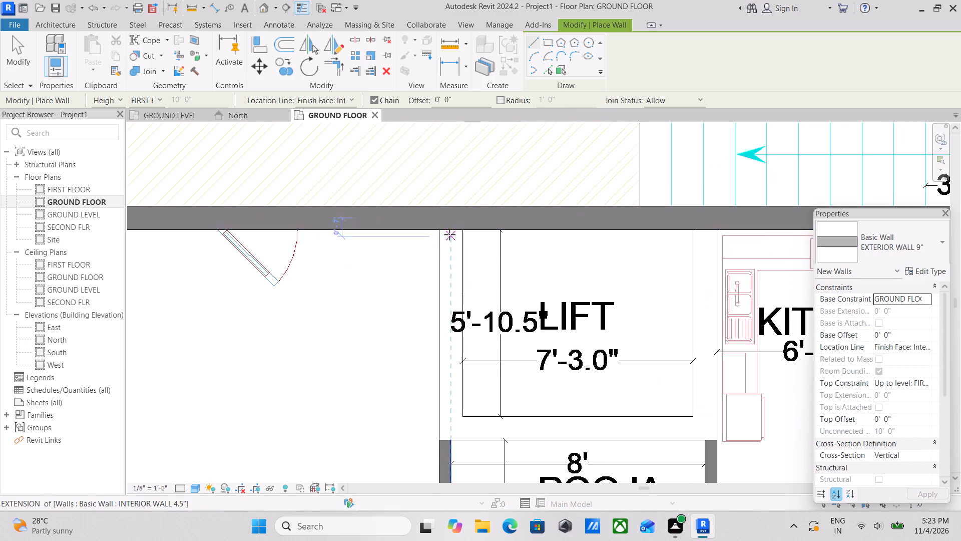
{"action": "left_click", "coordinate": [437, 232]}
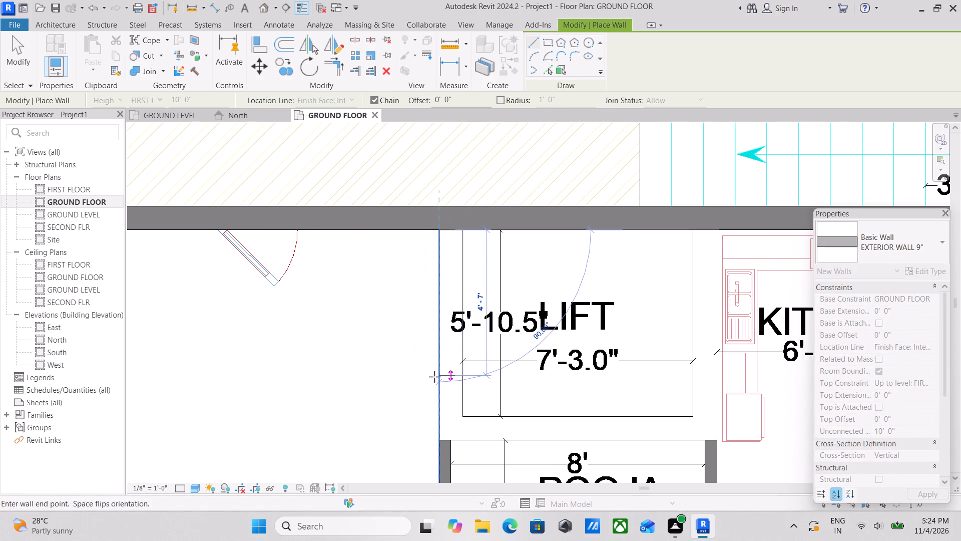
{"action": "scroll", "coordinate": [435, 377], "scroll_direction": "down", "scroll_amount": 1}
{"action": "middle_click_drag", "start_coordinate": [435, 376], "coordinate": [448, 265]}
{"action": "left_click", "coordinate": [451, 320]}
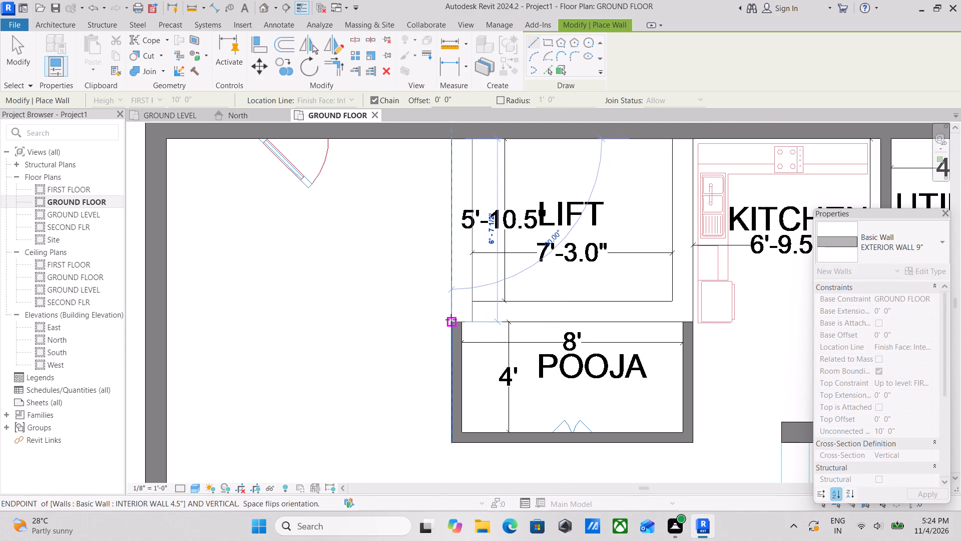
Continue the 9" wall east between lift and pooja, ending at the outer corner of pooja's east wall.
{"action": "middle_click_drag", "start_coordinate": [560, 320], "coordinate": [474, 313]}
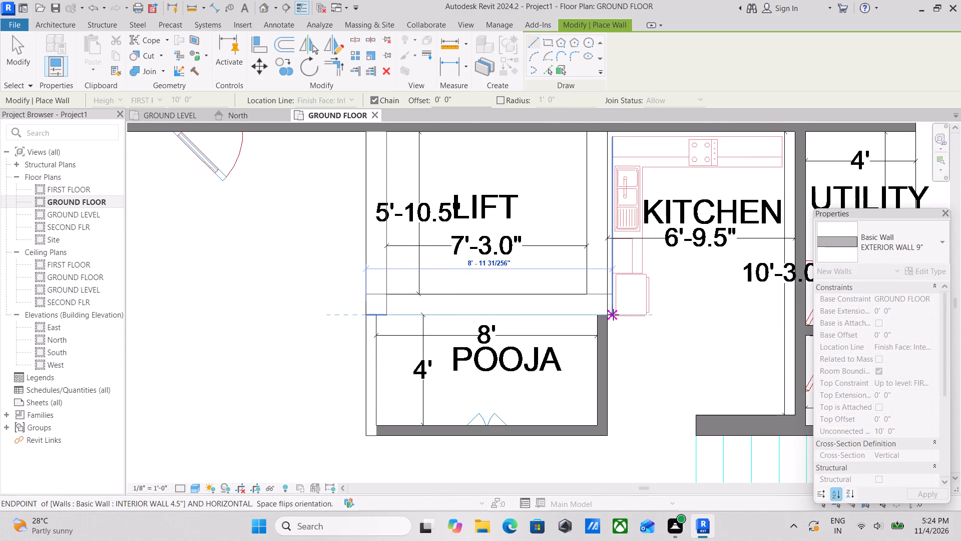
{"action": "left_click", "coordinate": [606, 315]}
{"action": "middle_click_drag", "start_coordinate": [617, 235], "coordinate": [595, 356]}
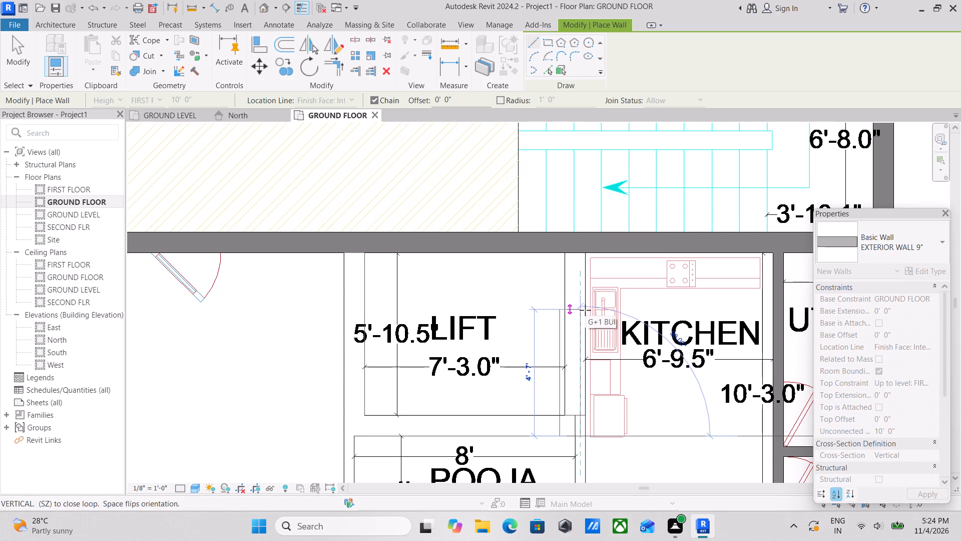
{"action": "key", "text": "Escape"}
Draw the 9" wall between lift and kitchen from the north wall down to the lift-pooja wall, flipped onto the lift side.
{"action": "scroll", "coordinate": [587, 314], "scroll_direction": "down", "scroll_amount": 2}
{"action": "scroll", "coordinate": [576, 259], "scroll_direction": "down", "scroll_amount": 3}
{"action": "middle_click_drag", "start_coordinate": [574, 288], "coordinate": [569, 331]}
{"action": "scroll", "coordinate": [590, 256], "scroll_direction": "up", "scroll_amount": 3}
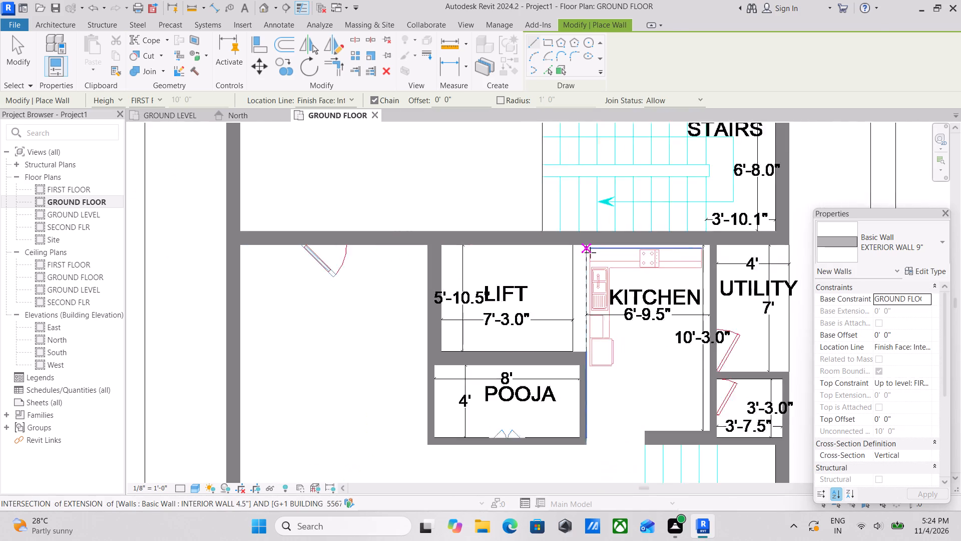
{"action": "scroll", "coordinate": [591, 248], "scroll_direction": "up", "scroll_amount": 6}
{"action": "left_click", "coordinate": [583, 235]}
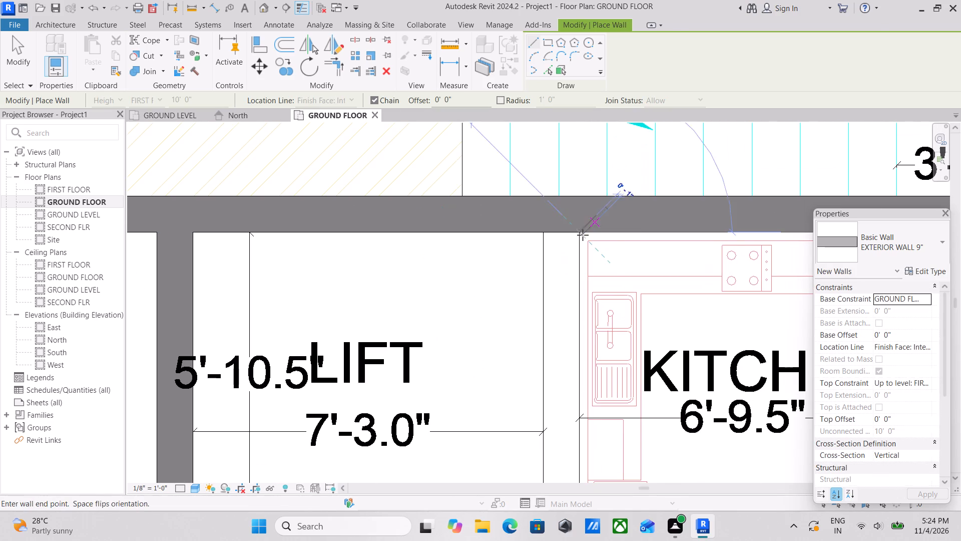
{"action": "key", "text": "space"}
{"action": "middle_click_drag", "start_coordinate": [577, 327], "coordinate": [582, 147]}
{"action": "left_click", "coordinate": [584, 333]}
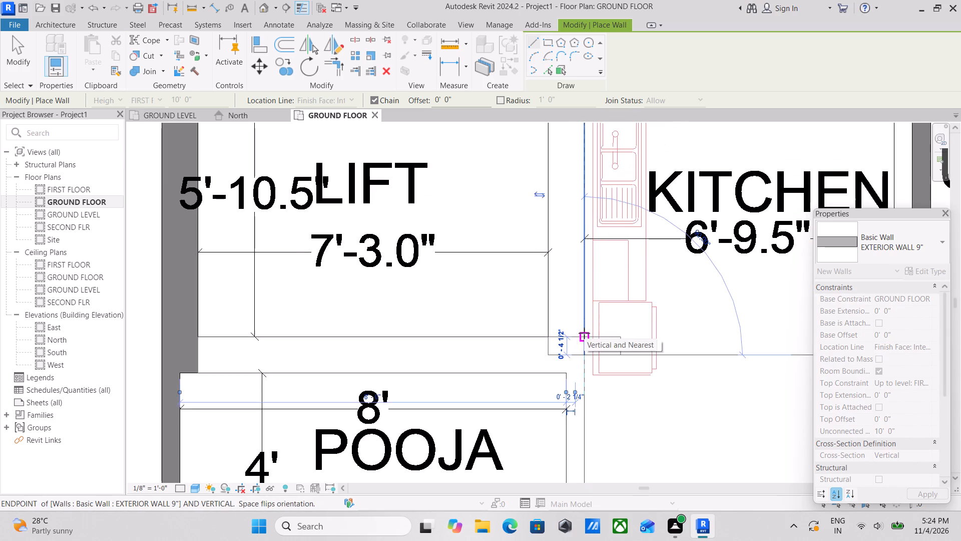
{"action": "key", "text": "Escape"}
Check the lift, pooja, kitchen, utility and stair walls against the CAD plan, and end wall placement.
{"action": "scroll", "coordinate": [602, 298], "scroll_direction": "down", "scroll_amount": 7}
{"action": "middle_click_drag", "start_coordinate": [527, 264], "coordinate": [654, 441]}
{"action": "scroll", "coordinate": [619, 340], "scroll_direction": "down", "scroll_amount": 4}
{"action": "middle_click_drag", "start_coordinate": [607, 325], "coordinate": [570, 265]}
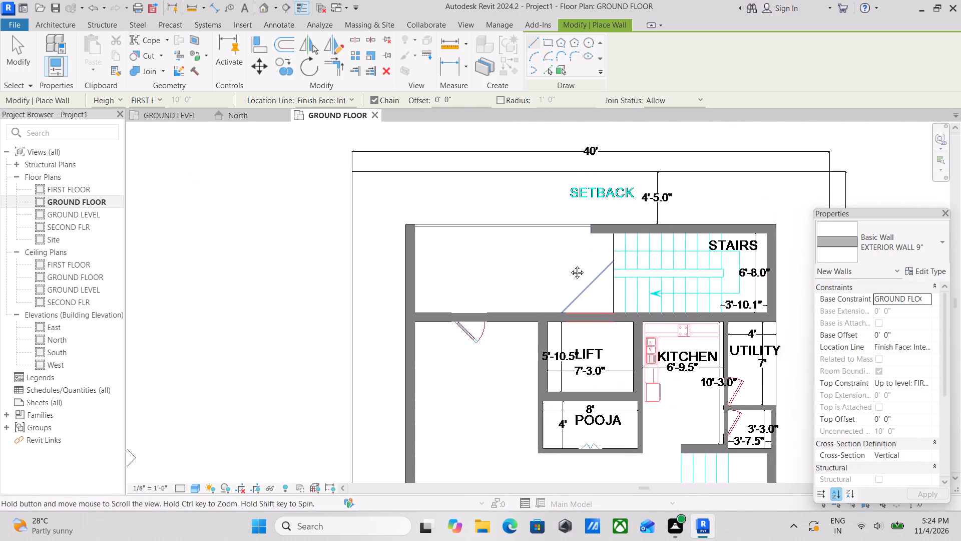
{"action": "middle_click_drag", "start_coordinate": [570, 265], "coordinate": [568, 263]}
{"action": "scroll", "coordinate": [617, 332], "scroll_direction": "up", "scroll_amount": 1}
{"action": "middle_click_drag", "start_coordinate": [639, 302], "coordinate": [626, 244]}
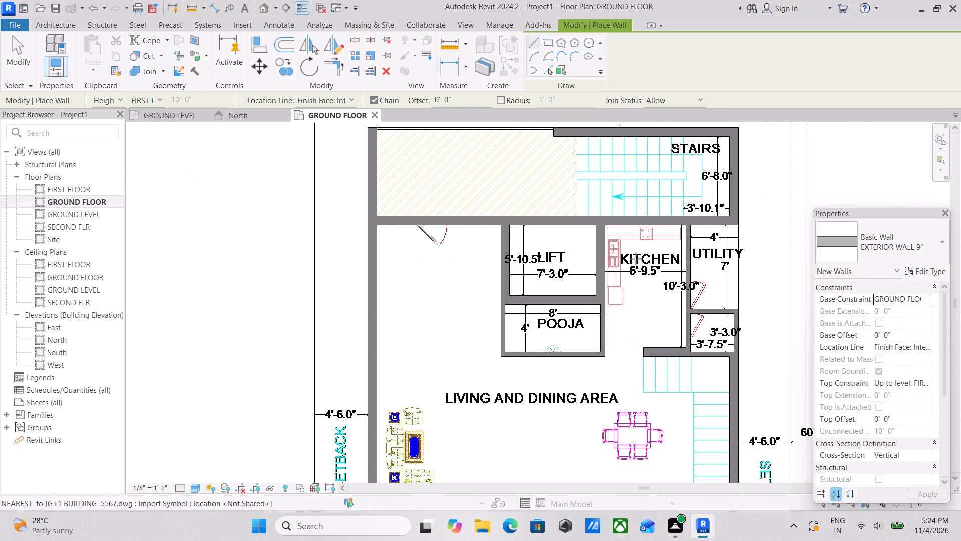
{"action": "middle_click_drag", "start_coordinate": [606, 345], "coordinate": [707, 271]}
{"action": "scroll", "coordinate": [606, 303], "scroll_direction": "down", "scroll_amount": 1}
{"action": "scroll", "coordinate": [600, 346], "scroll_direction": "down", "scroll_amount": 3}
{"action": "middle_click_drag", "start_coordinate": [597, 349], "coordinate": [571, 231]}
{"action": "middle_click_drag", "start_coordinate": [670, 255], "coordinate": [612, 346]}
{"action": "scroll", "coordinate": [663, 283], "scroll_direction": "up", "scroll_amount": 3}
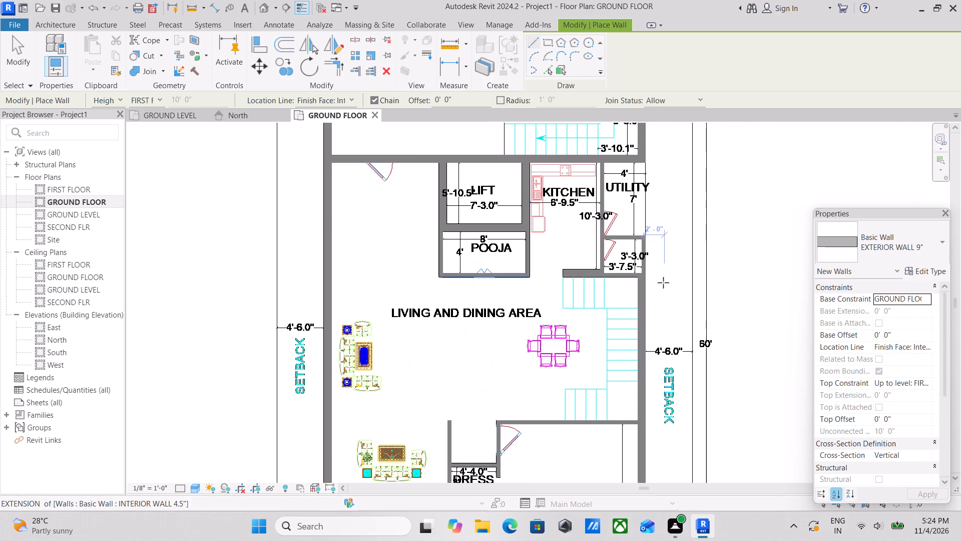
{"action": "scroll", "coordinate": [491, 244], "scroll_direction": "down", "scroll_amount": 3}
{"action": "middle_click_drag", "start_coordinate": [491, 244], "coordinate": [585, 208]}
{"action": "middle_click_drag", "start_coordinate": [494, 188], "coordinate": [508, 348]}
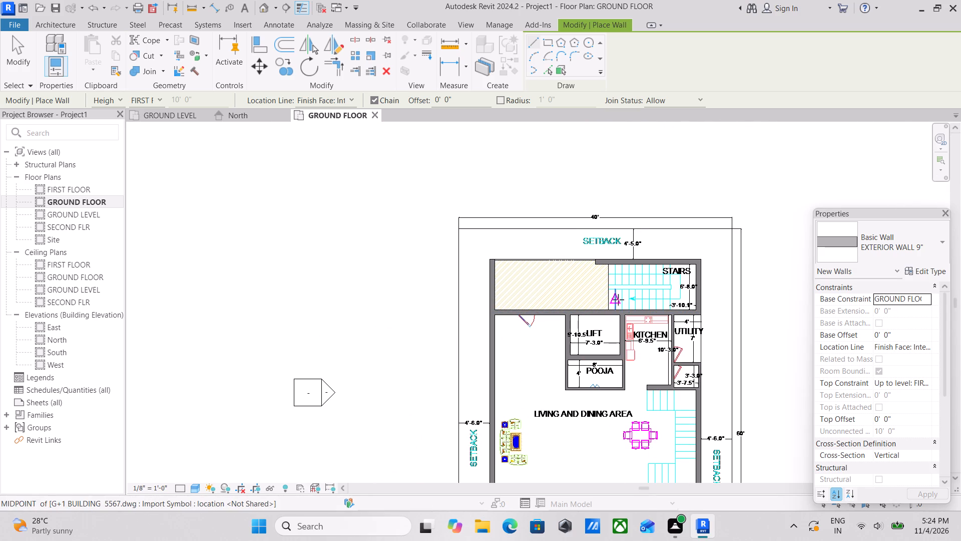
{"action": "scroll", "coordinate": [703, 278], "scroll_direction": "up", "scroll_amount": 4}
{"action": "key", "text": "Escape"}
{"action": "scroll", "coordinate": [549, 283], "scroll_direction": "up", "scroll_amount": 3}
{"action": "key", "text": "Escape"}
{"action": "scroll", "coordinate": [614, 273], "scroll_direction": "down", "scroll_amount": 1}
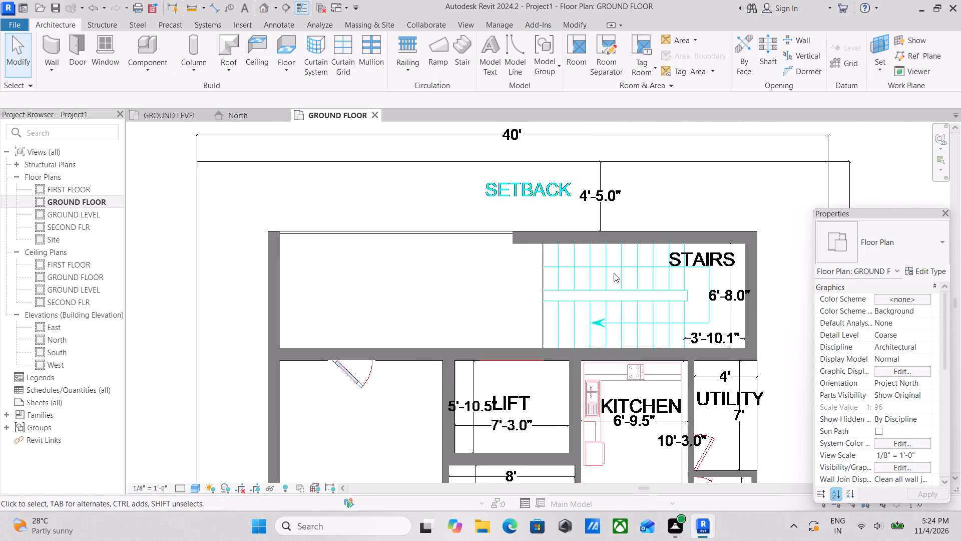
{"action": "middle_click_drag", "start_coordinate": [618, 289], "coordinate": [645, 338]}
{"action": "middle_click_drag", "start_coordinate": [415, 253], "coordinate": [593, 289]}
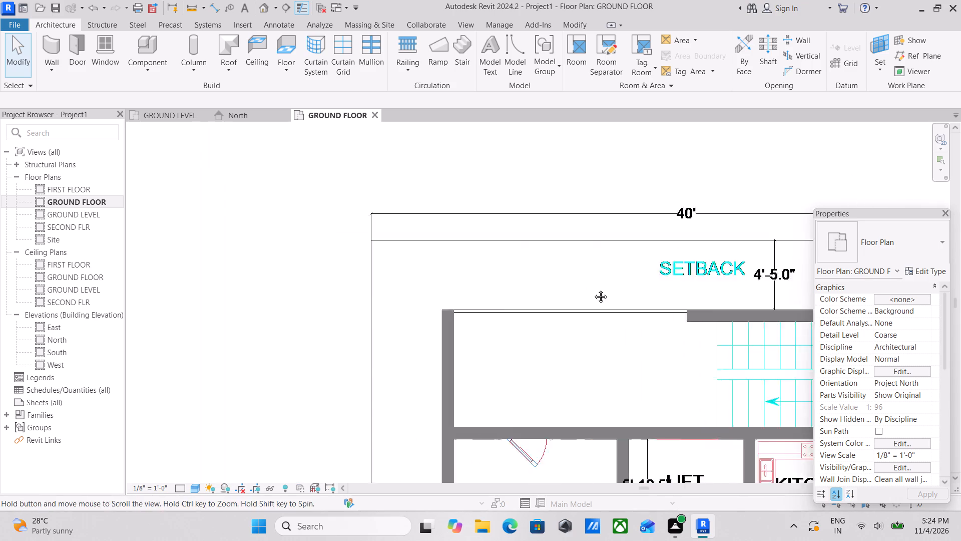
{"action": "middle_click_drag", "start_coordinate": [593, 289], "coordinate": [594, 289]}
{"action": "scroll", "coordinate": [594, 289], "scroll_direction": "down", "scroll_amount": 4}
{"action": "middle_click_drag", "start_coordinate": [601, 273], "coordinate": [575, 201]}
{"action": "middle_click_drag", "start_coordinate": [567, 238], "coordinate": [553, 204]}
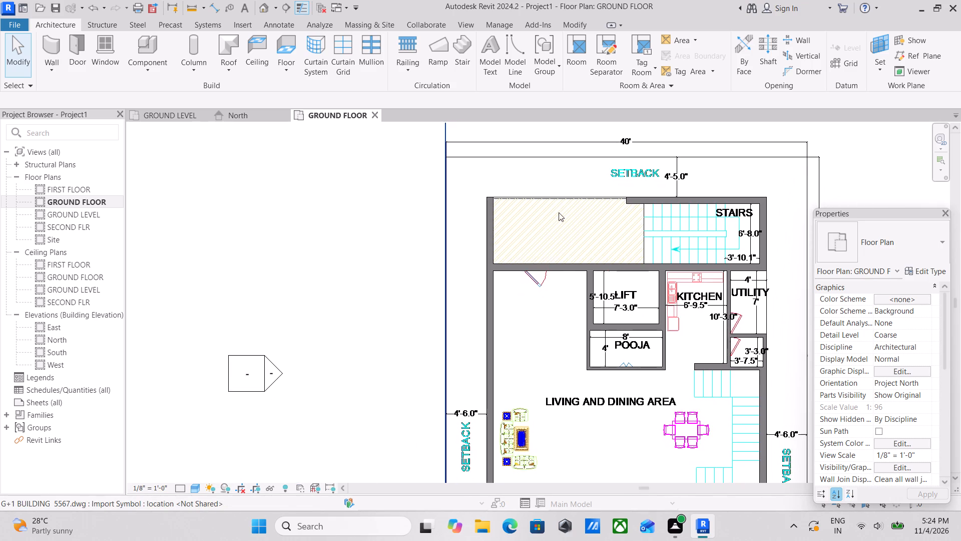
Check the bedroom, dress, toilet and sit-out walls against the CAD plan, continuing up through the living area to the lift.
{"action": "scroll", "coordinate": [561, 211], "scroll_direction": "down", "scroll_amount": 4}
{"action": "middle_click_drag", "start_coordinate": [560, 208], "coordinate": [493, 120]}
{"action": "scroll", "coordinate": [594, 316], "scroll_direction": "up", "scroll_amount": 3}
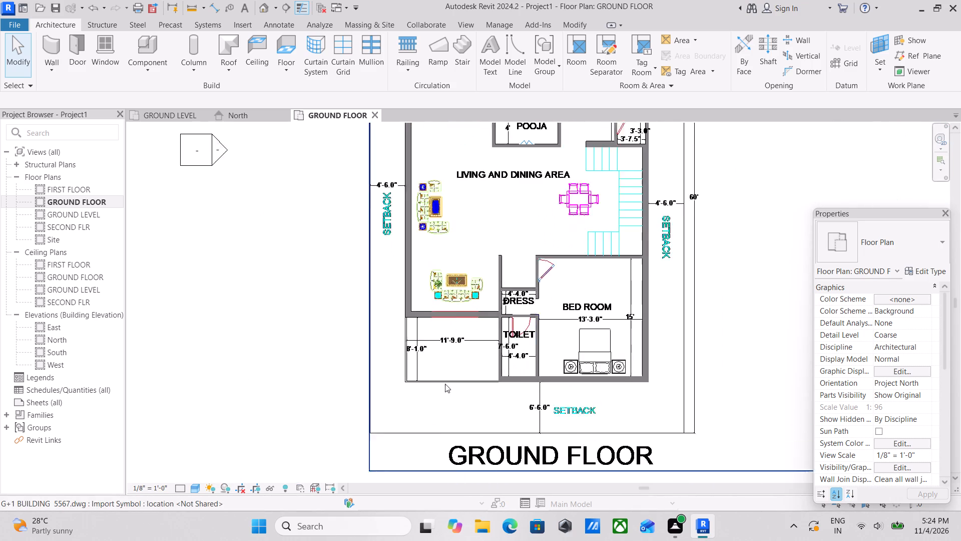
{"action": "scroll", "coordinate": [445, 384], "scroll_direction": "up", "scroll_amount": 1}
{"action": "scroll", "coordinate": [454, 320], "scroll_direction": "up", "scroll_amount": 3}
{"action": "scroll", "coordinate": [504, 259], "scroll_direction": "down", "scroll_amount": 2}
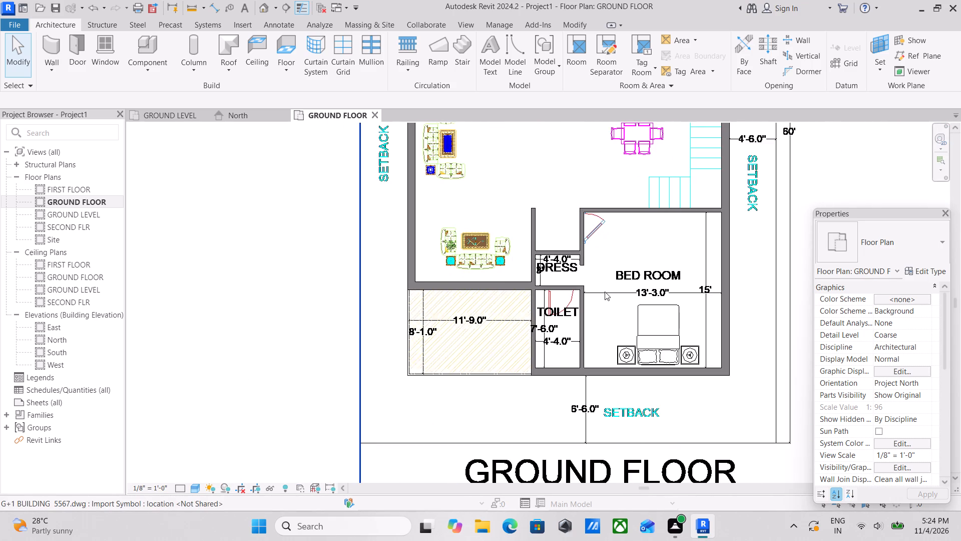
{"action": "scroll", "coordinate": [605, 292], "scroll_direction": "up", "scroll_amount": 2}
{"action": "middle_click_drag", "start_coordinate": [499, 227], "coordinate": [516, 296]}
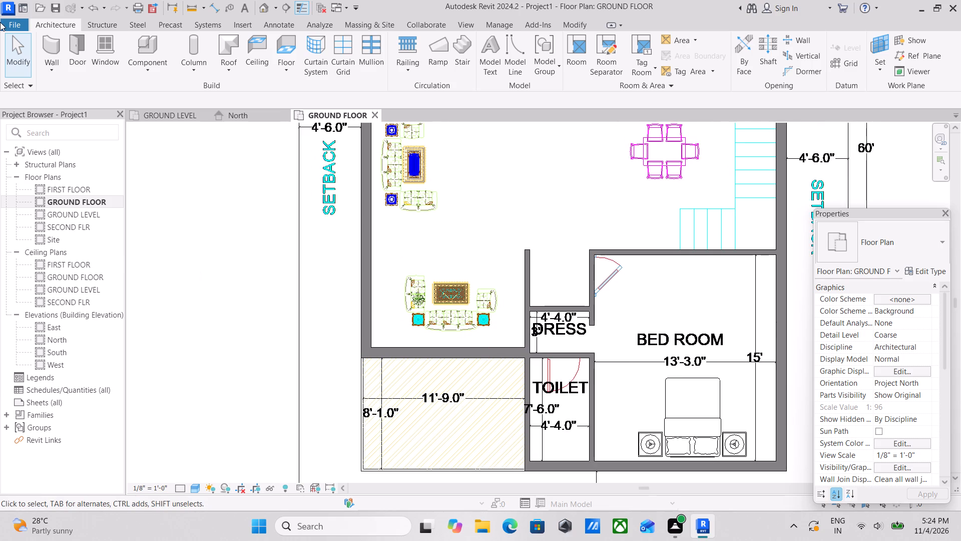
{"action": "scroll", "coordinate": [595, 301], "scroll_direction": "up", "scroll_amount": 2}
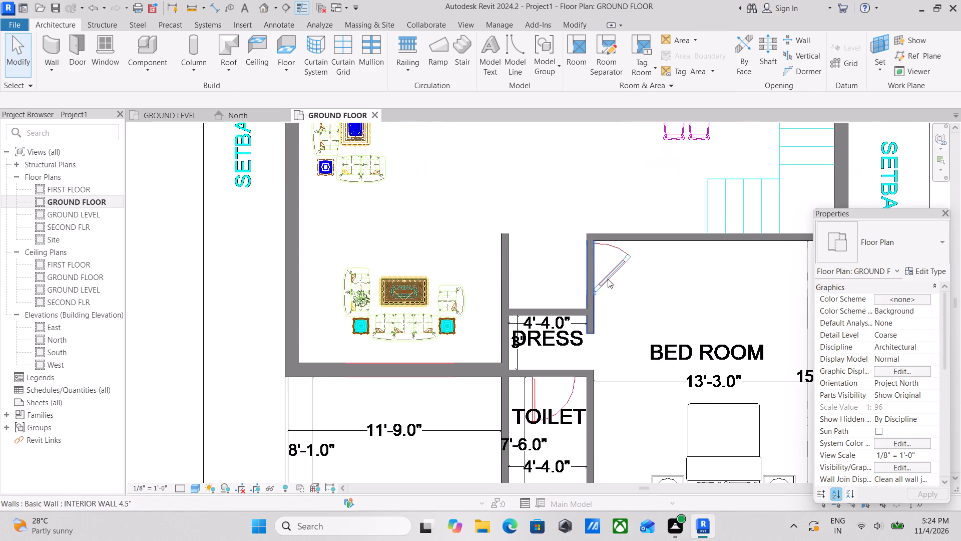
{"action": "scroll", "coordinate": [611, 264], "scroll_direction": "up", "scroll_amount": 2}
{"action": "scroll", "coordinate": [612, 262], "scroll_direction": "down", "scroll_amount": 1}
{"action": "middle_click_drag", "start_coordinate": [612, 262], "coordinate": [595, 282]}
{"action": "scroll", "coordinate": [592, 262], "scroll_direction": "down", "scroll_amount": 2}
{"action": "middle_click_drag", "start_coordinate": [592, 262], "coordinate": [640, 287]}
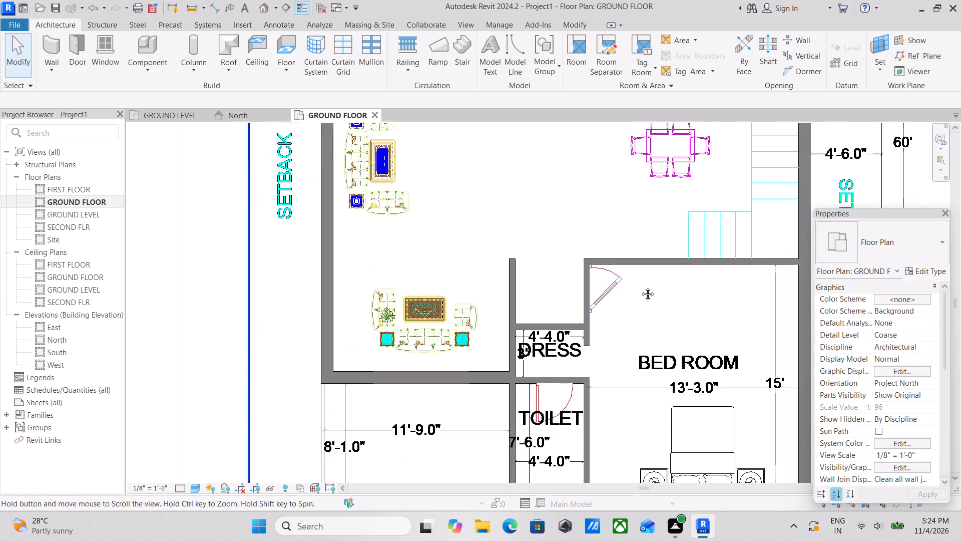
{"action": "middle_click_drag", "start_coordinate": [640, 287], "coordinate": [704, 300]}
{"action": "middle_click_drag", "start_coordinate": [539, 257], "coordinate": [599, 300]}
{"action": "middle_click_drag", "start_coordinate": [582, 232], "coordinate": [455, 349]}
{"action": "middle_click_drag", "start_coordinate": [504, 254], "coordinate": [419, 376]}
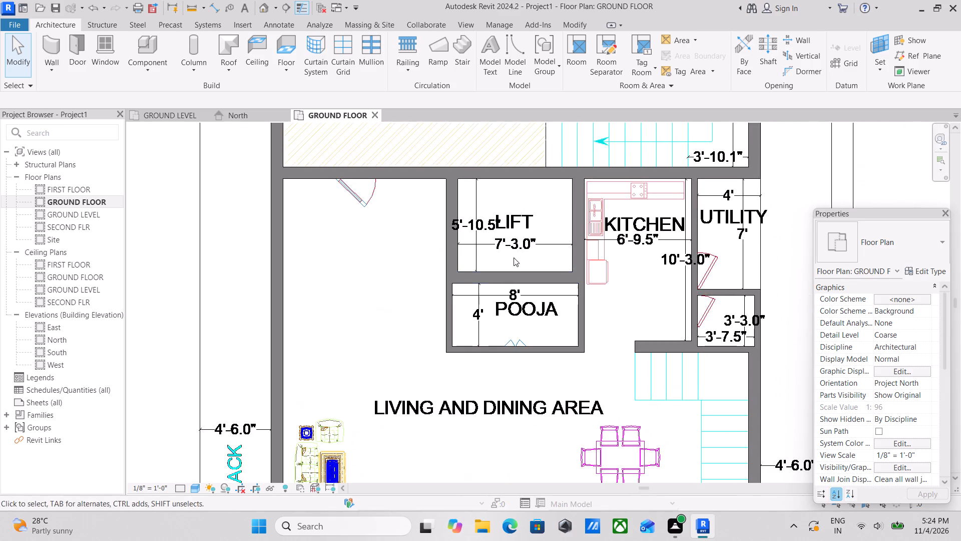
{"action": "middle_click_drag", "start_coordinate": [512, 267], "coordinate": [447, 373]}
{"action": "middle_click_drag", "start_coordinate": [470, 278], "coordinate": [463, 342]}
{"action": "middle_click_drag", "start_coordinate": [545, 215], "coordinate": [531, 295]}
Draw the stair's first run along the north CAD flight, 3'-0" wide and 7'-4" long with 9 risers, heading east.
{"action": "scroll", "coordinate": [537, 281], "scroll_direction": "up", "scroll_amount": 2}
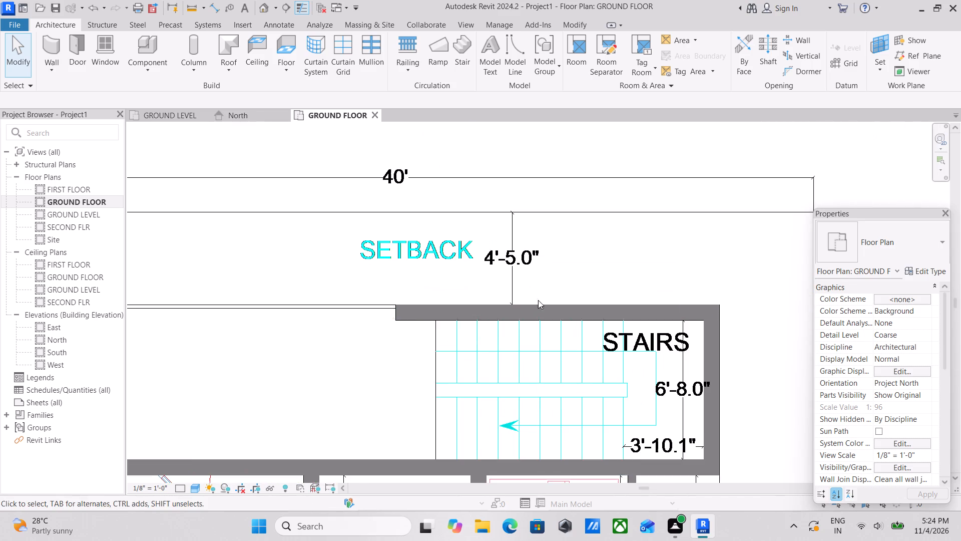
{"action": "scroll", "coordinate": [515, 316], "scroll_direction": "down", "scroll_amount": 1}
{"action": "middle_click_drag", "start_coordinate": [515, 312], "coordinate": [586, 281]}
{"action": "scroll", "coordinate": [554, 291], "scroll_direction": "down", "scroll_amount": 1}
{"action": "scroll", "coordinate": [444, 306], "scroll_direction": "up", "scroll_amount": 2}
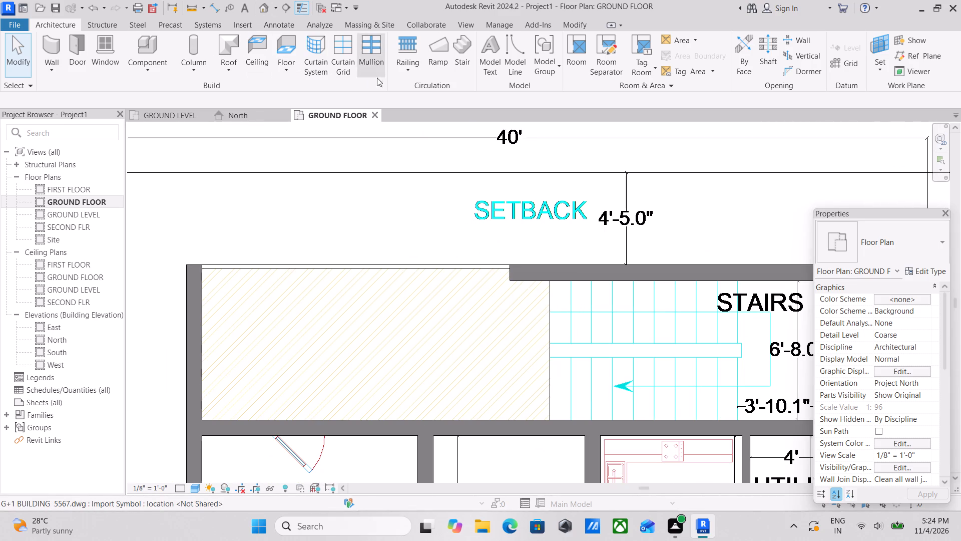
{"action": "left_click", "coordinate": [405, 73]}
{"action": "left_click", "coordinate": [405, 73]}
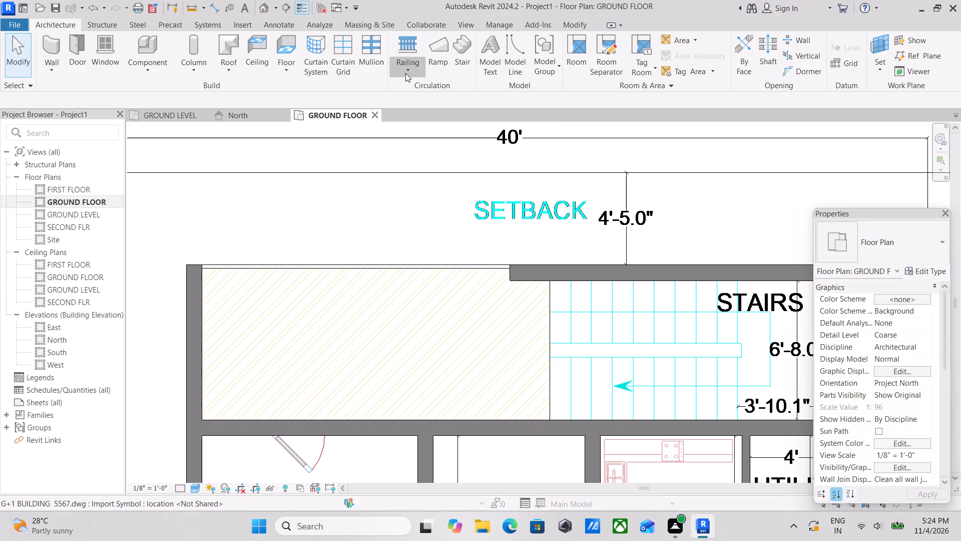
{"action": "left_click", "coordinate": [463, 64]}
{"action": "middle_click_drag", "start_coordinate": [570, 266], "coordinate": [347, 223]}
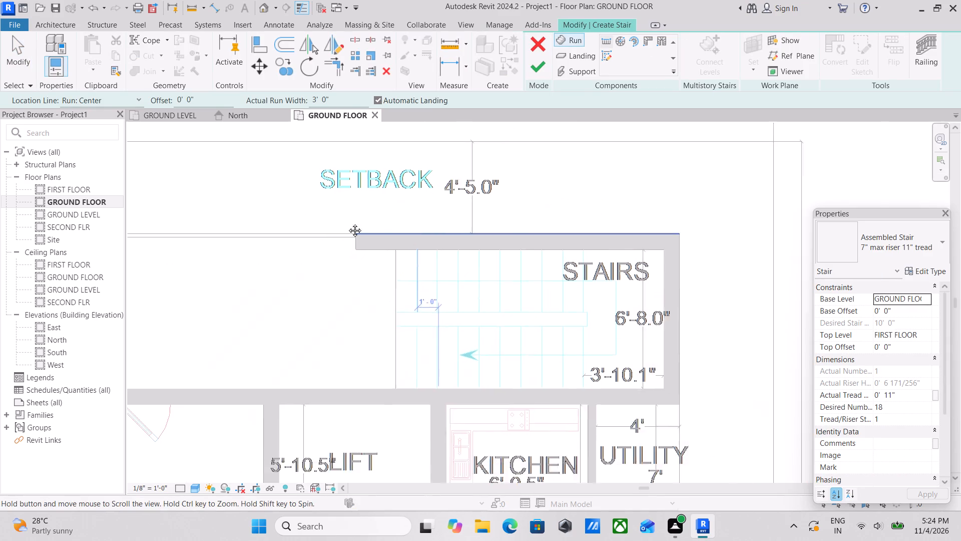
{"action": "middle_click_drag", "start_coordinate": [347, 223], "coordinate": [306, 216]}
{"action": "scroll", "coordinate": [291, 255], "scroll_direction": "up", "scroll_amount": 2}
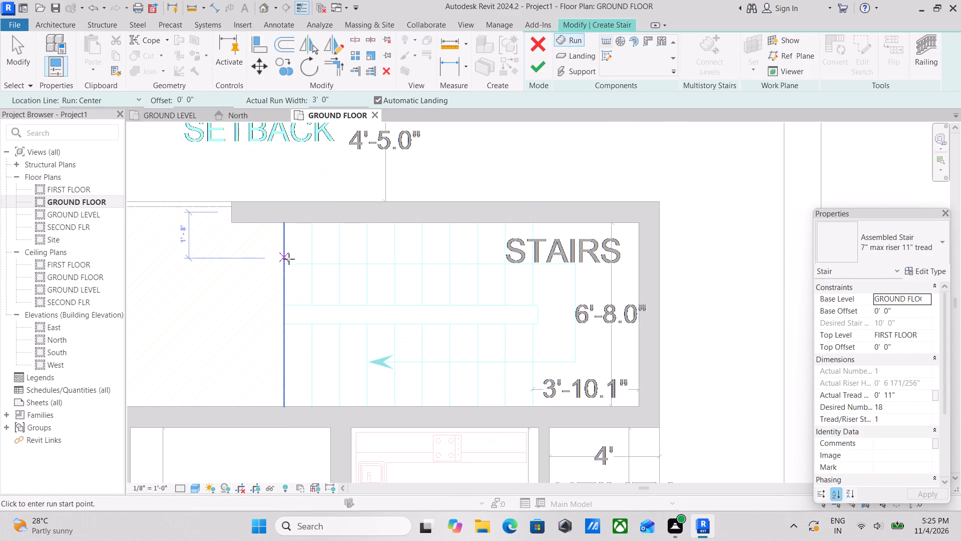
{"action": "left_click", "coordinate": [288, 263]}
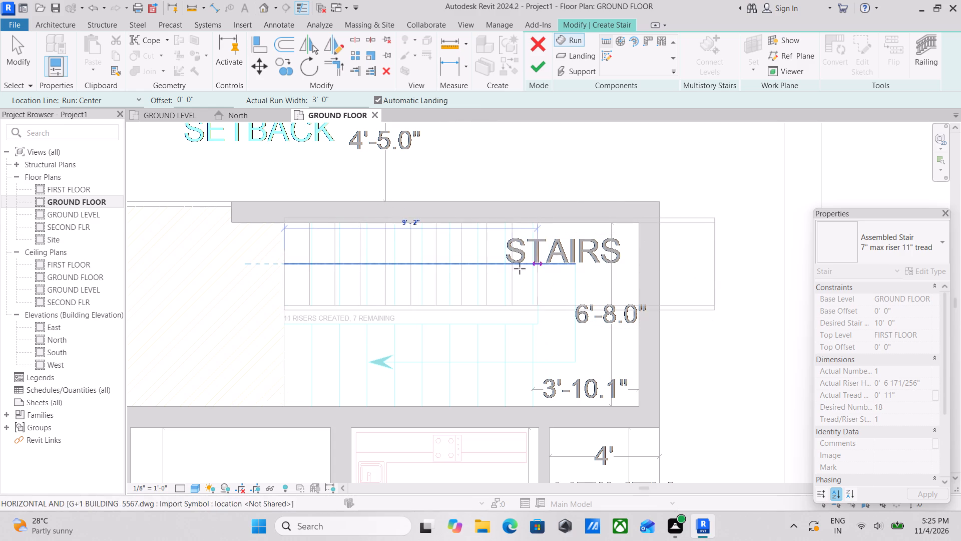
{"action": "middle_click_drag", "start_coordinate": [479, 264], "coordinate": [575, 226]}
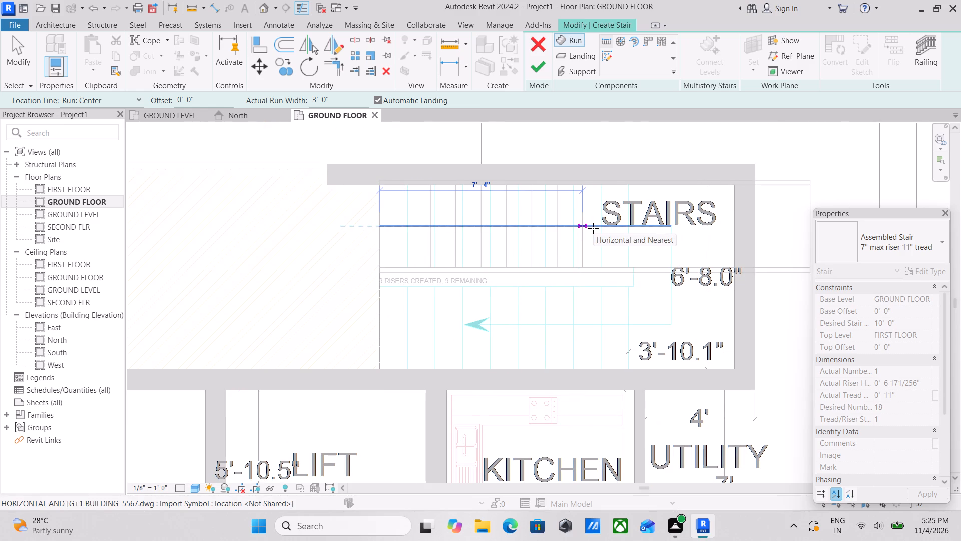
{"action": "left_click", "coordinate": [593, 228]}
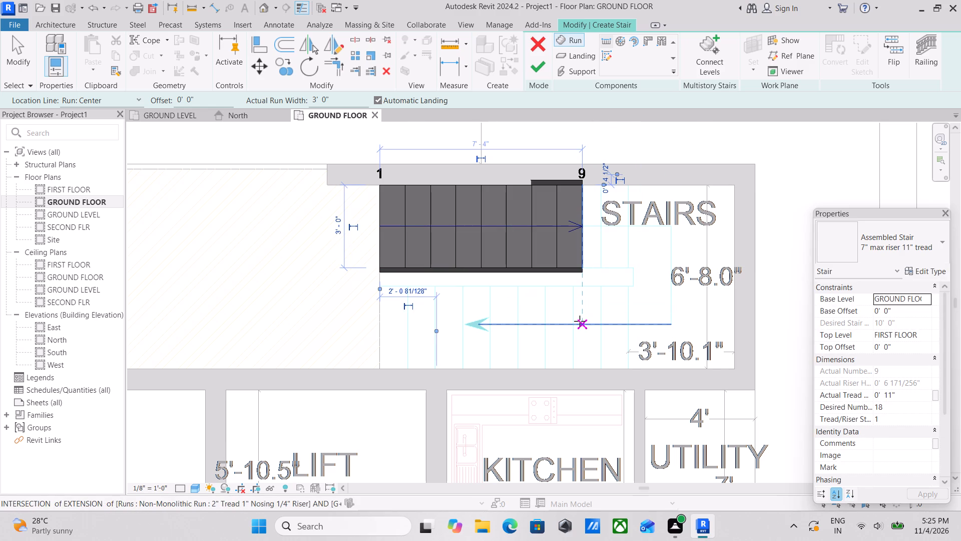
Draw the stair's second run along the south CAD flight, 7'-4" long heading west, with automatic landing, and finish the stair.
{"action": "left_click", "coordinate": [580, 321]}
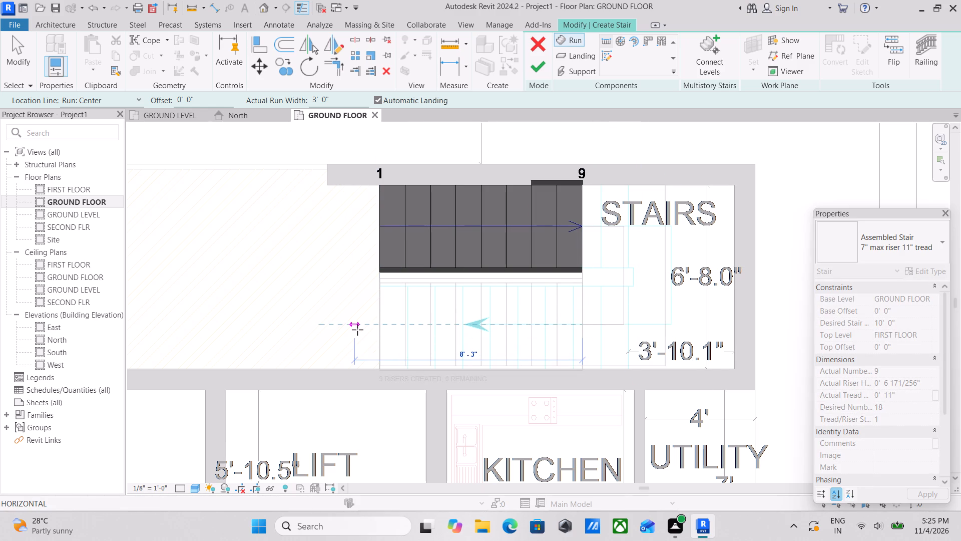
{"action": "left_click", "coordinate": [390, 329]}
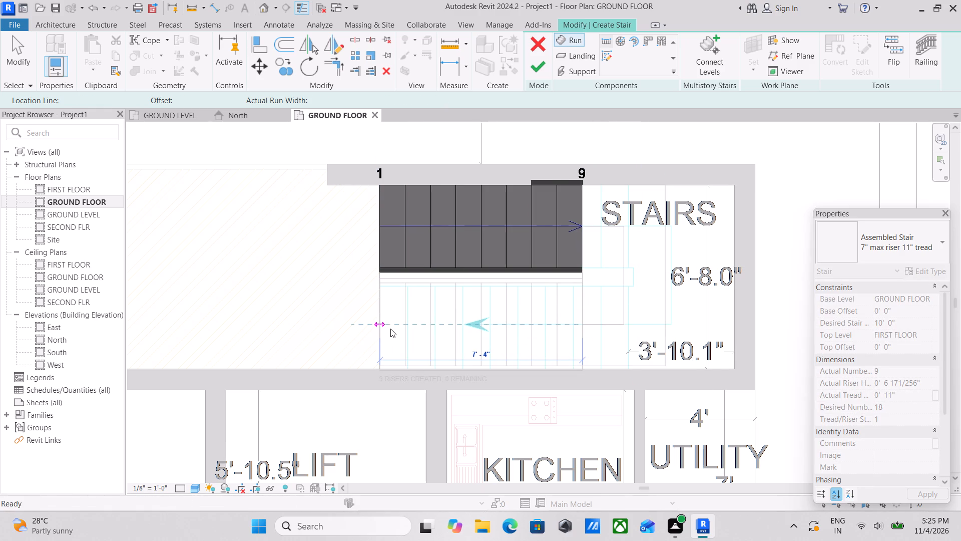
{"action": "scroll", "coordinate": [501, 274], "scroll_direction": "down", "scroll_amount": 2}
{"action": "middle_click_drag", "start_coordinate": [501, 274], "coordinate": [501, 287]}
{"action": "key", "text": "Escape"}
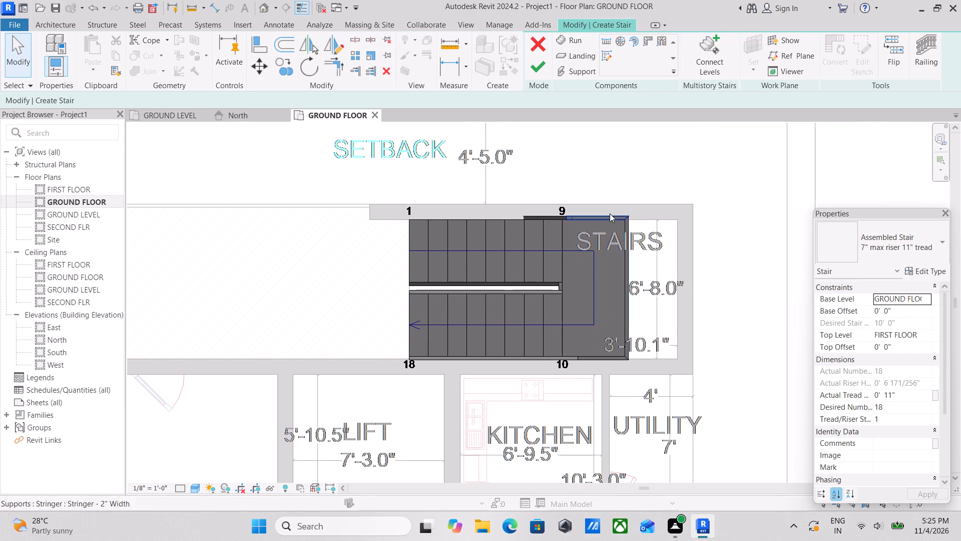
{"action": "key", "text": "Escape"}
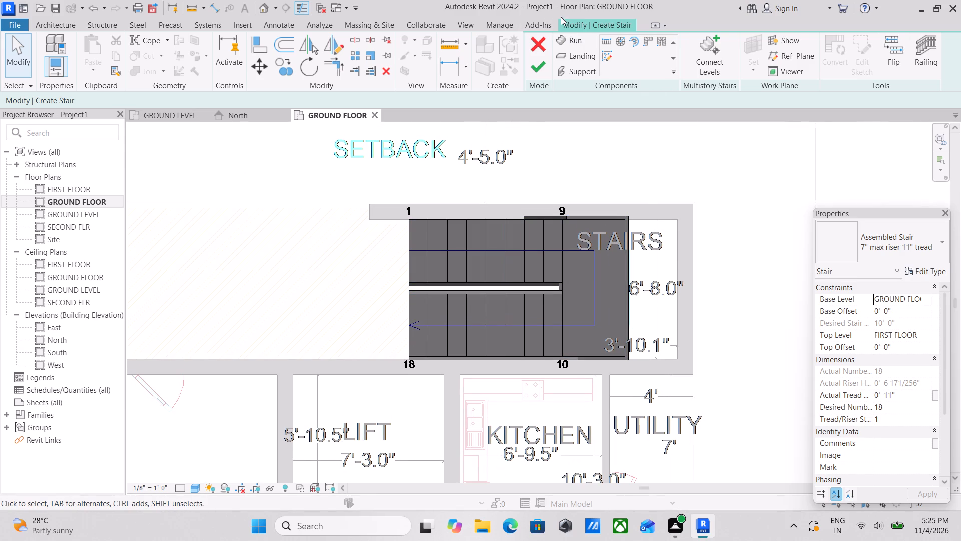
{"action": "left_click", "coordinate": [544, 68]}
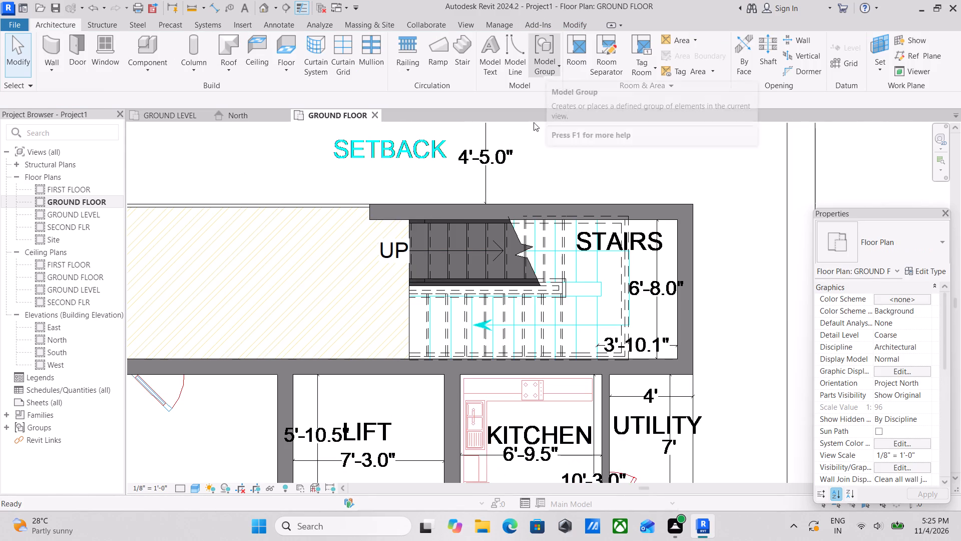
Select the finished stair and nudge it slightly east within the stair room.
{"action": "left_click", "coordinate": [618, 278]}
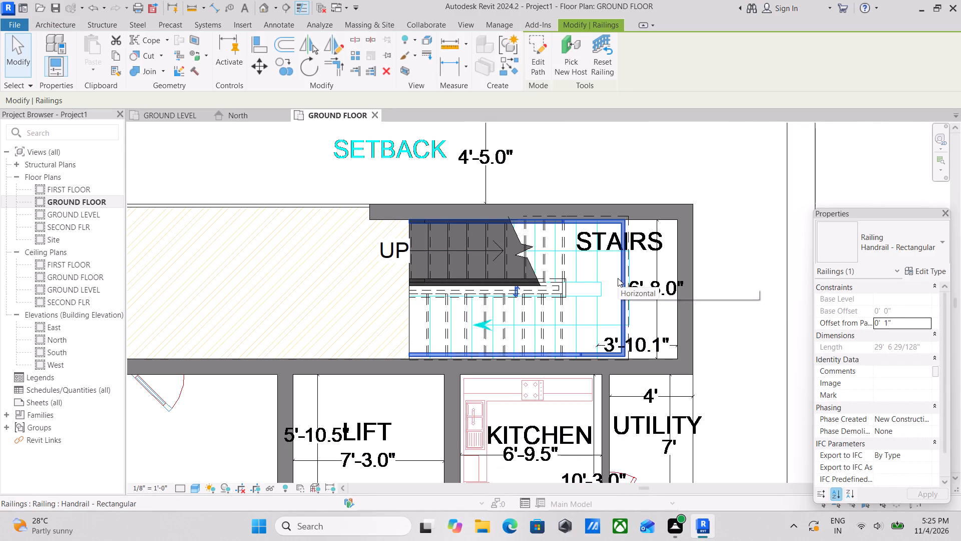
{"action": "scroll", "coordinate": [567, 298], "scroll_direction": "up", "scroll_amount": 1}
{"action": "key", "text": "Escape"}
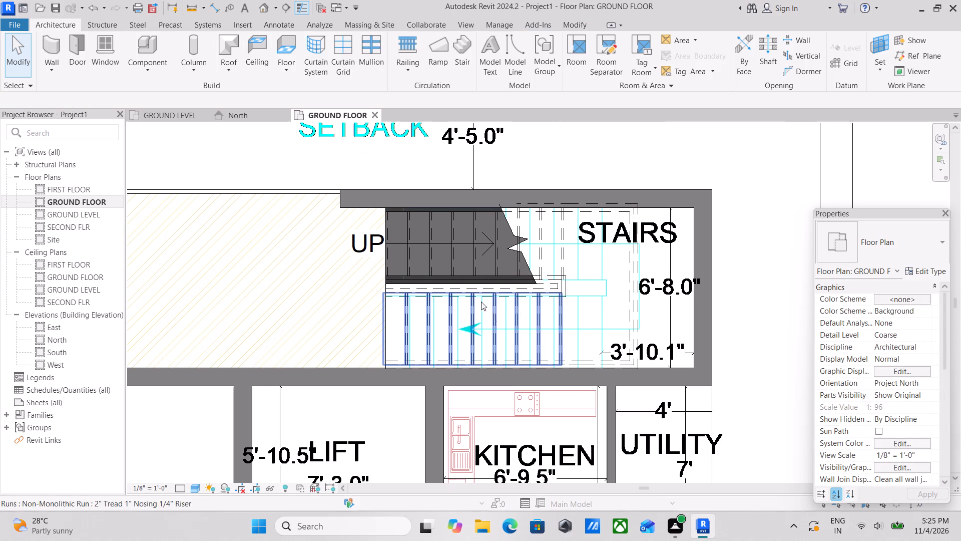
{"action": "left_click", "coordinate": [482, 302]}
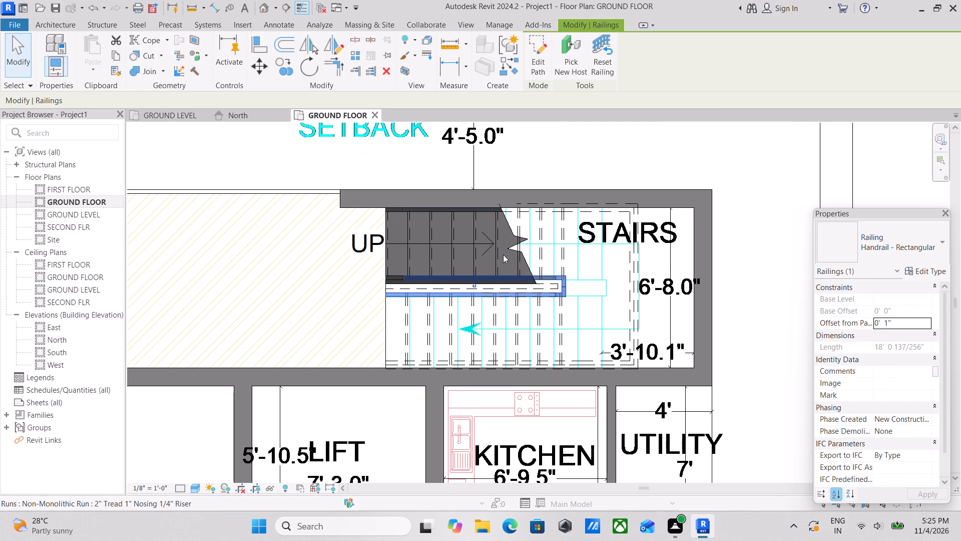
{"action": "left_click", "coordinate": [503, 254]}
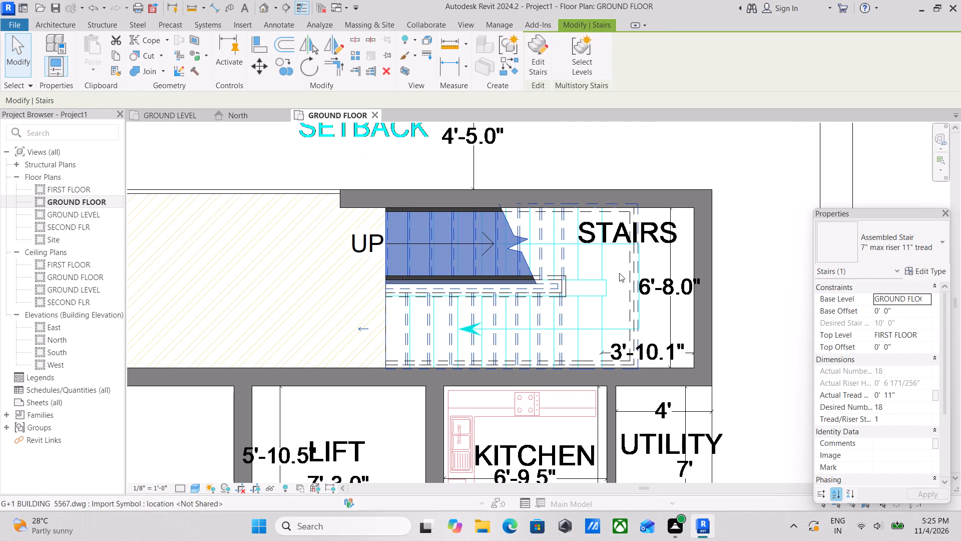
{"action": "left_click", "coordinate": [638, 317], "text": "ctrl"}
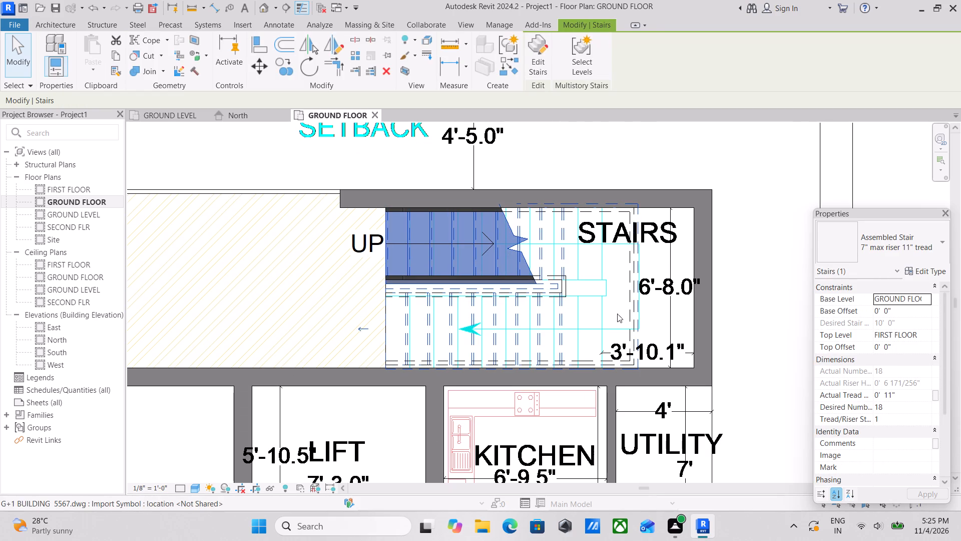
{"action": "left_click", "coordinate": [629, 311], "text": "ctrl"}
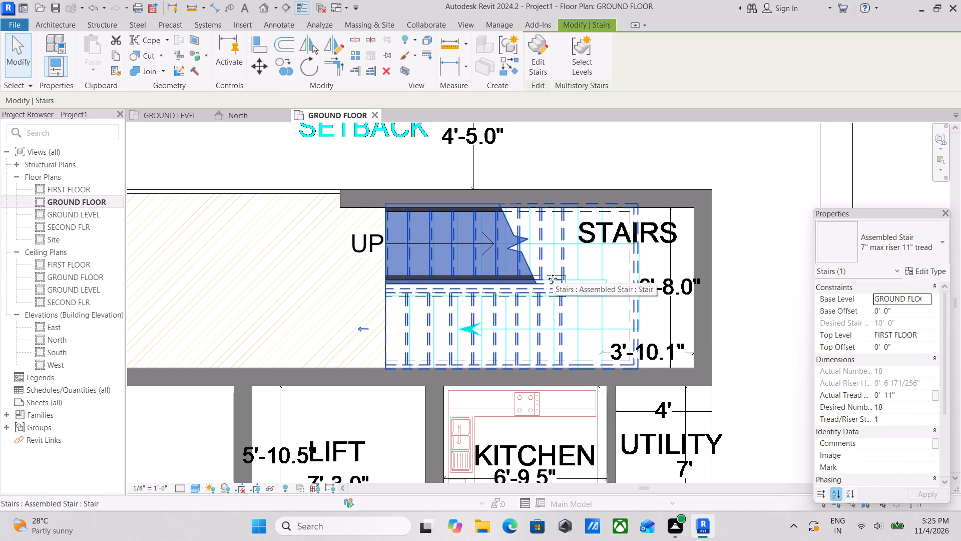
{"action": "key", "text": "Right"}
{"action": "key", "text": "Right"}
{"action": "key", "text": "Right"}
{"action": "key", "text": "Right"}
{"action": "key", "text": "Right"}
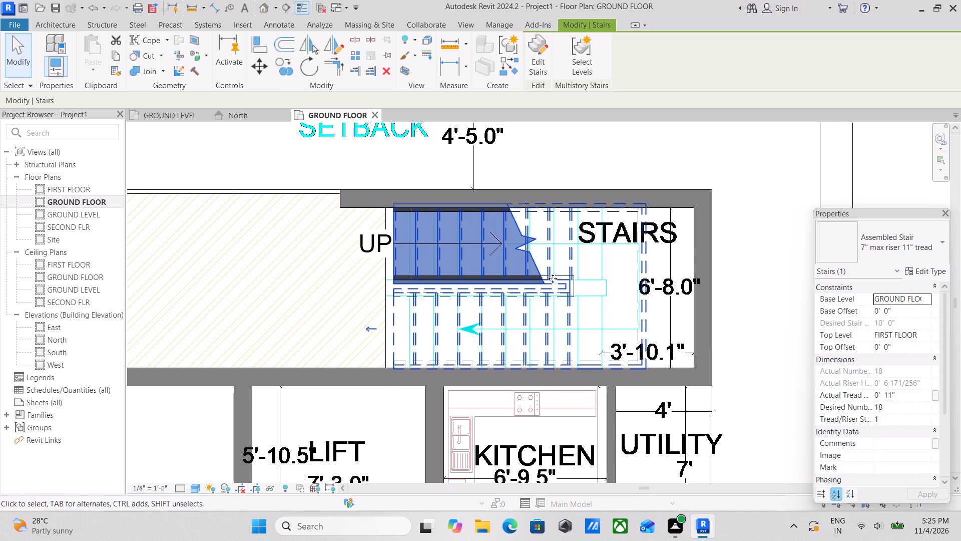
{"action": "key", "text": "Right"}
{"action": "key", "text": "Right"}
{"action": "key", "text": "Right"}
{"action": "key", "text": "Right"}
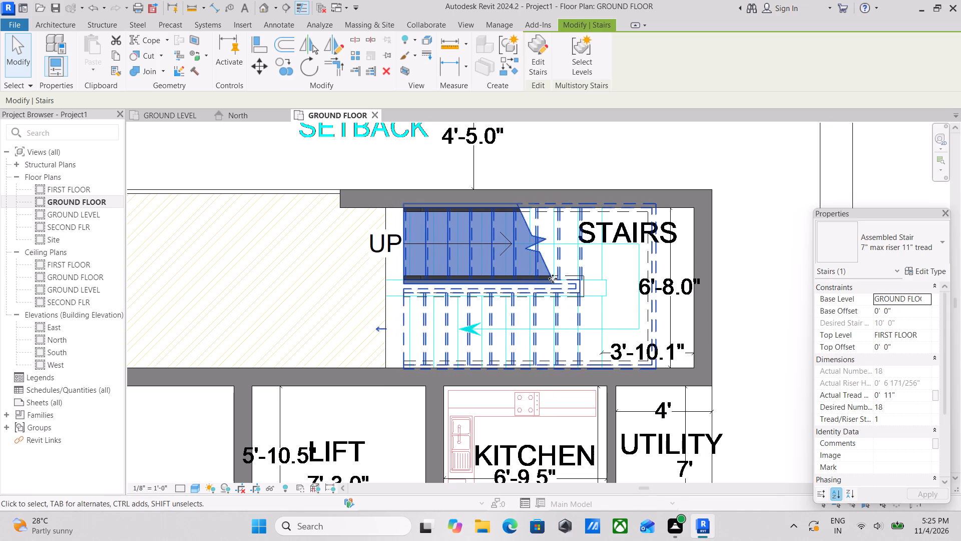
{"action": "key", "text": "Left"}
{"action": "key", "text": "Left"}
{"action": "key", "text": "Left"}
{"action": "key", "text": "Left"}
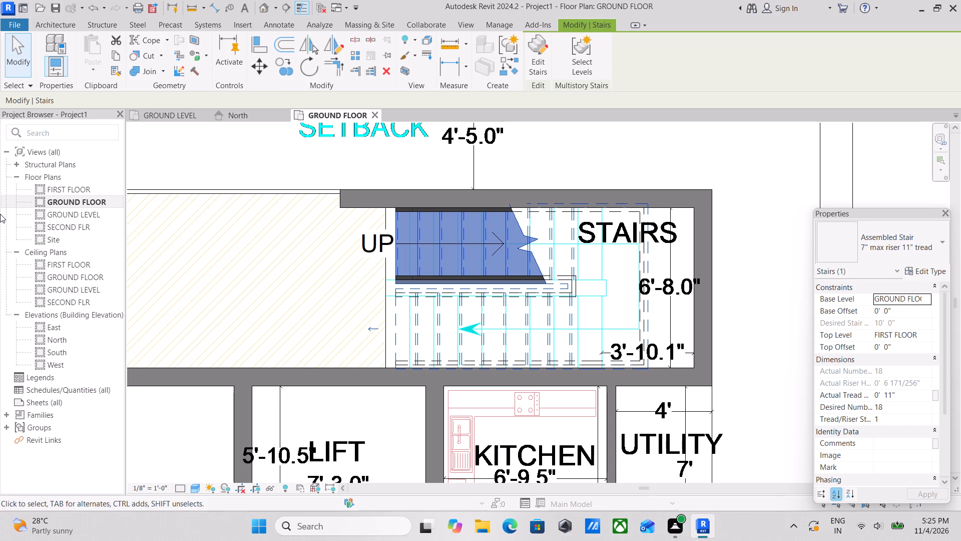
{"action": "key", "text": "Escape"}
Open the default 3D view and examine the ground floor walls and stair from several angles.
{"action": "scroll", "coordinate": [75, 195], "scroll_direction": "down", "scroll_amount": 1}
{"action": "scroll", "coordinate": [237, 199], "scroll_direction": "down", "scroll_amount": 3}
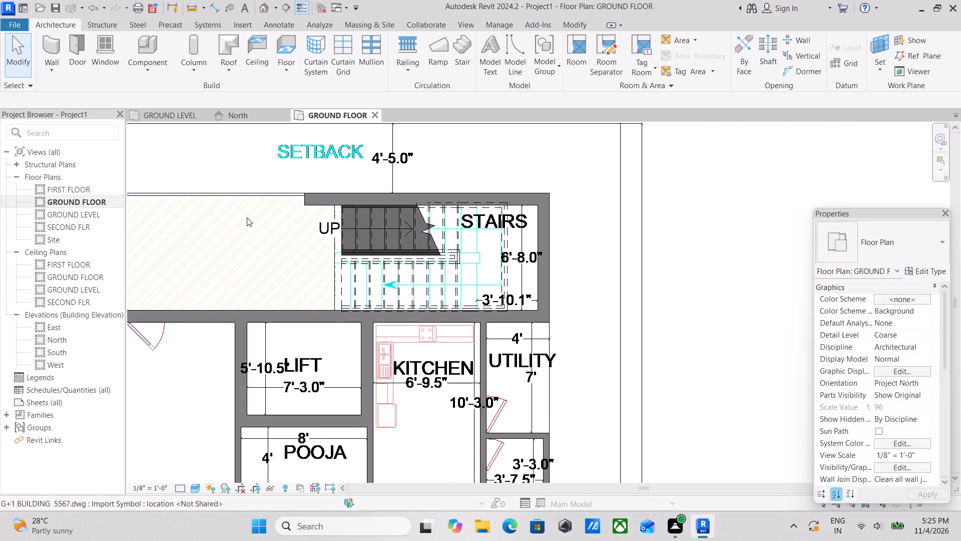
{"action": "scroll", "coordinate": [330, 214], "scroll_direction": "down", "scroll_amount": 3}
{"action": "middle_click_drag", "start_coordinate": [361, 203], "coordinate": [537, 249]}
{"action": "scroll", "coordinate": [537, 249], "scroll_direction": "up", "scroll_amount": 1}
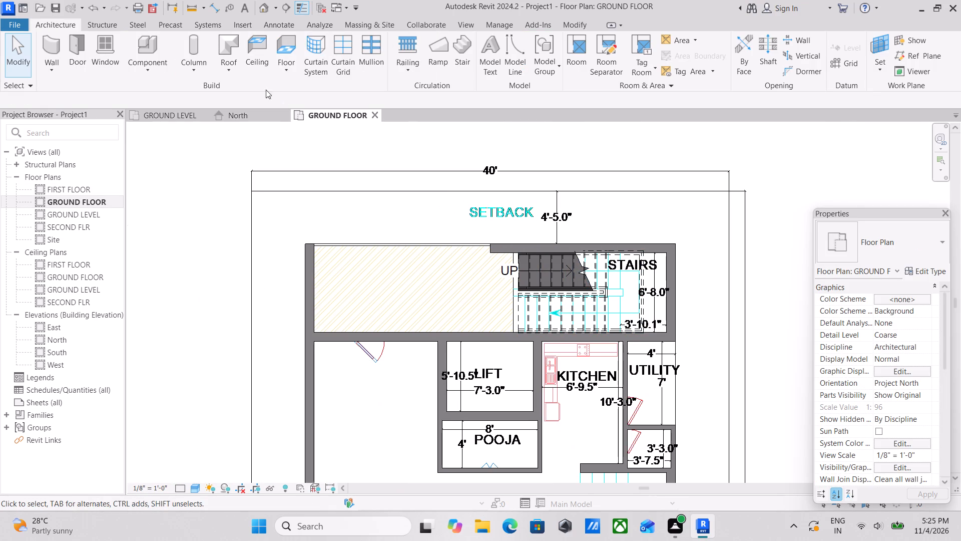
{"action": "scroll", "coordinate": [424, 176], "scroll_direction": "down", "scroll_amount": 1}
{"action": "left_click", "coordinate": [267, 7]}
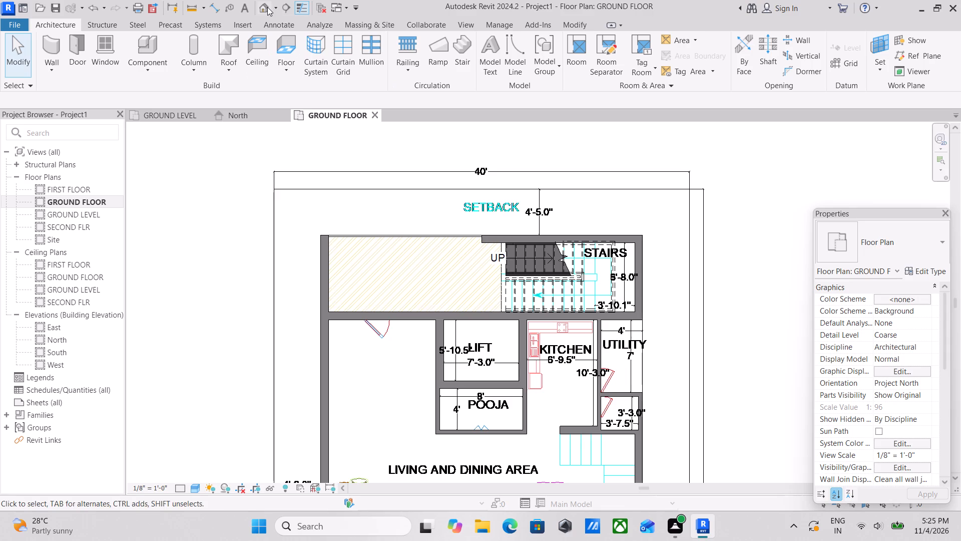
{"action": "scroll", "coordinate": [476, 309], "scroll_direction": "up", "scroll_amount": 8}
{"action": "middle_click_drag", "start_coordinate": [460, 265], "coordinate": [600, 211], "text": "shift"}
{"action": "middle_click_drag", "start_coordinate": [528, 359], "coordinate": [635, 276]}
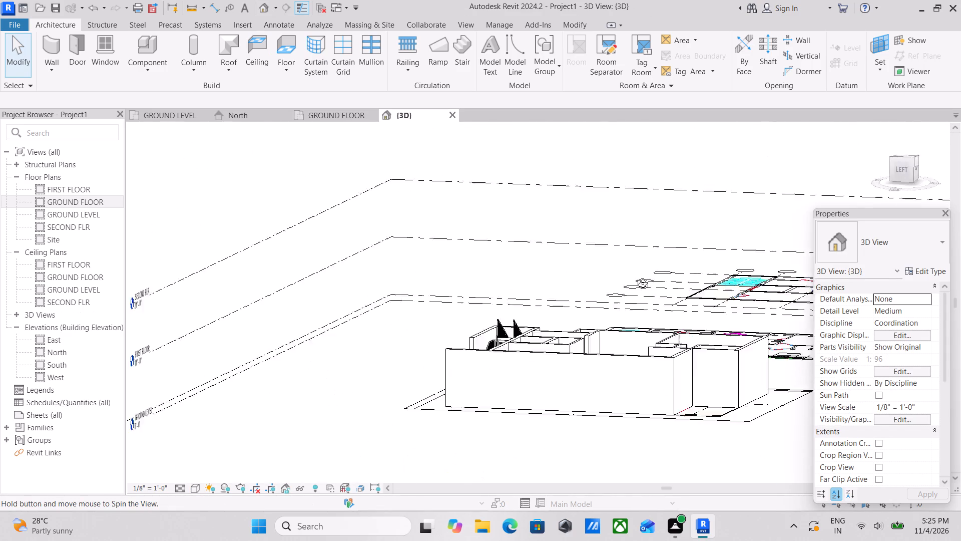
{"action": "middle_click_drag", "start_coordinate": [635, 276], "coordinate": [580, 409]}
{"action": "middle_click_drag", "start_coordinate": [554, 391], "coordinate": [542, 233]}
{"action": "middle_click_drag", "start_coordinate": [544, 319], "coordinate": [610, 367], "text": "shift"}
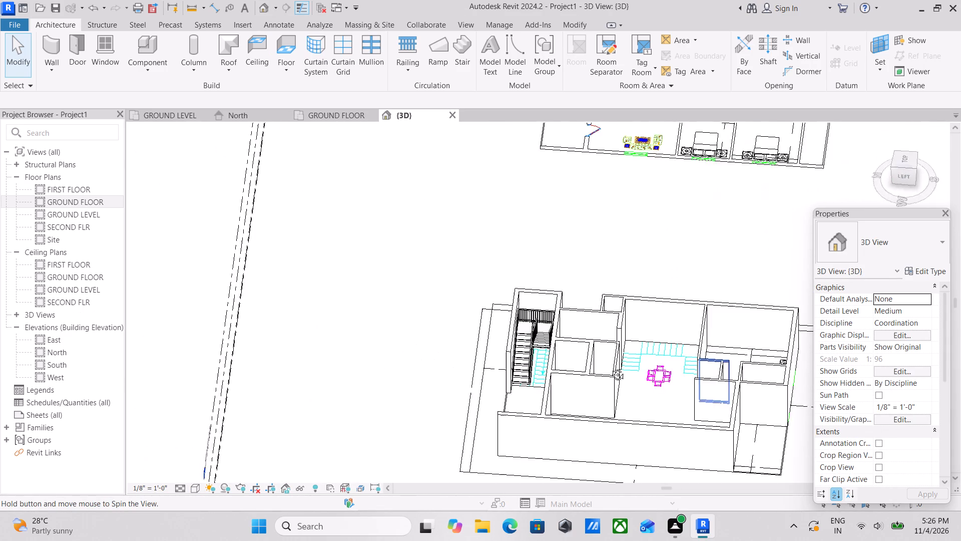
{"action": "middle_click_drag", "start_coordinate": [610, 367], "coordinate": [493, 362], "text": "shift"}
{"action": "scroll", "coordinate": [378, 330], "scroll_direction": "up", "scroll_amount": 3}
{"action": "middle_click_drag", "start_coordinate": [437, 298], "coordinate": [448, 323], "text": "shift"}
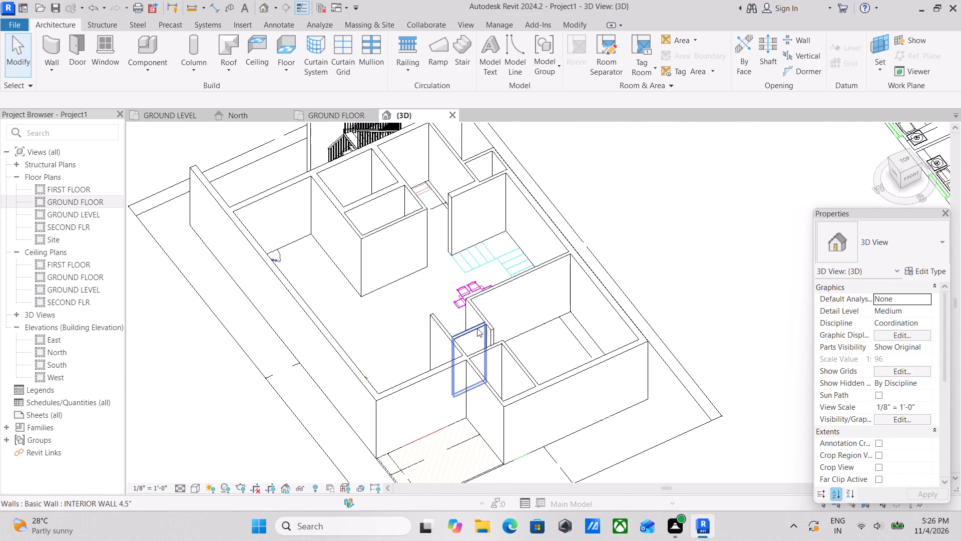
{"action": "middle_click_drag", "start_coordinate": [479, 327], "coordinate": [431, 325], "text": "shift"}
{"action": "middle_click_drag", "start_coordinate": [422, 305], "coordinate": [478, 376]}
{"action": "middle_click_drag", "start_coordinate": [439, 315], "coordinate": [399, 381], "text": "shift"}
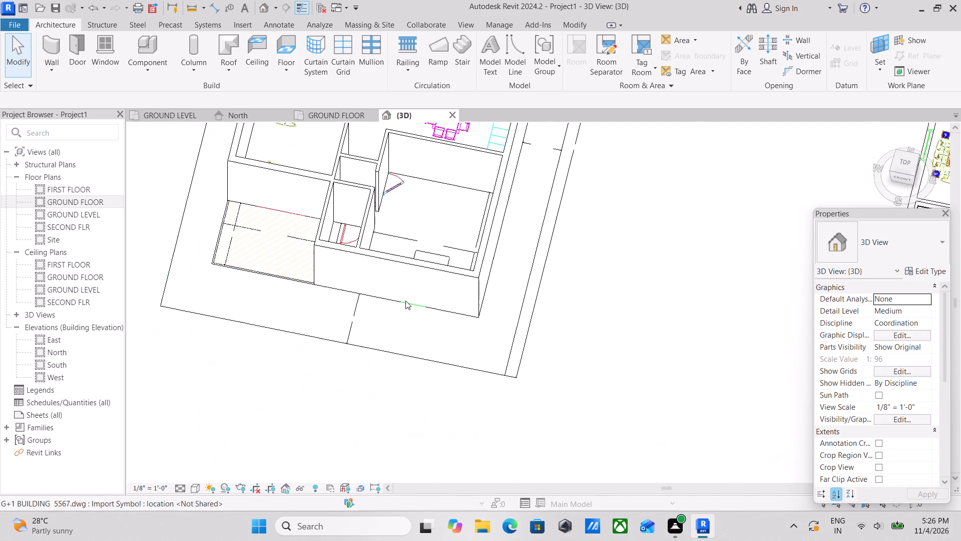
Examine the stair and its railings from above in 3D, ending with the top view of the model.
{"action": "middle_click_drag", "start_coordinate": [408, 296], "coordinate": [533, 540]}
{"action": "scroll", "coordinate": [533, 540], "scroll_direction": "up", "scroll_amount": 1}
{"action": "middle_click_drag", "start_coordinate": [459, 292], "coordinate": [504, 399]}
{"action": "middle_click_drag", "start_coordinate": [509, 318], "coordinate": [507, 319], "text": "shift"}
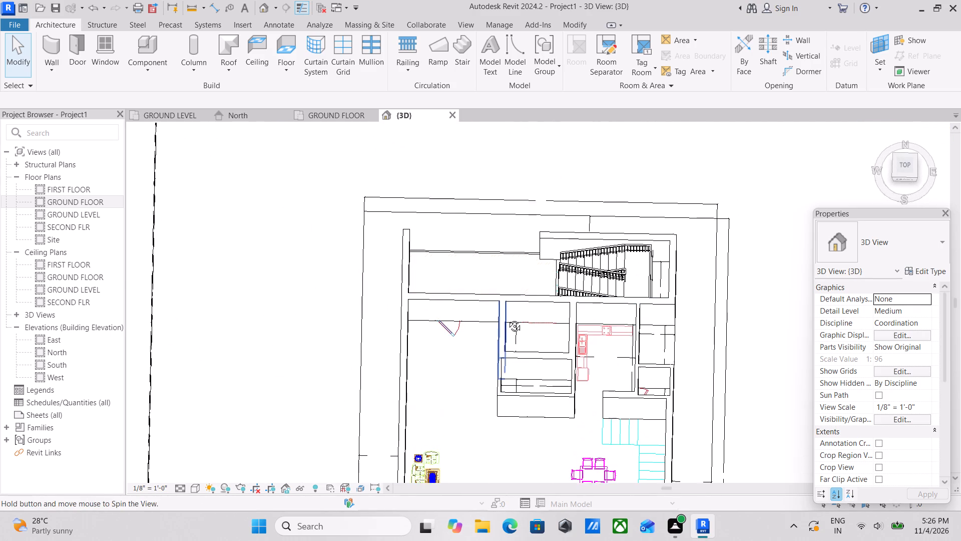
{"action": "middle_click_drag", "start_coordinate": [507, 319], "coordinate": [504, 322], "text": "shift"}
{"action": "scroll", "coordinate": [504, 322], "scroll_direction": "up", "scroll_amount": 1}
{"action": "scroll", "coordinate": [687, 262], "scroll_direction": "up", "scroll_amount": 3}
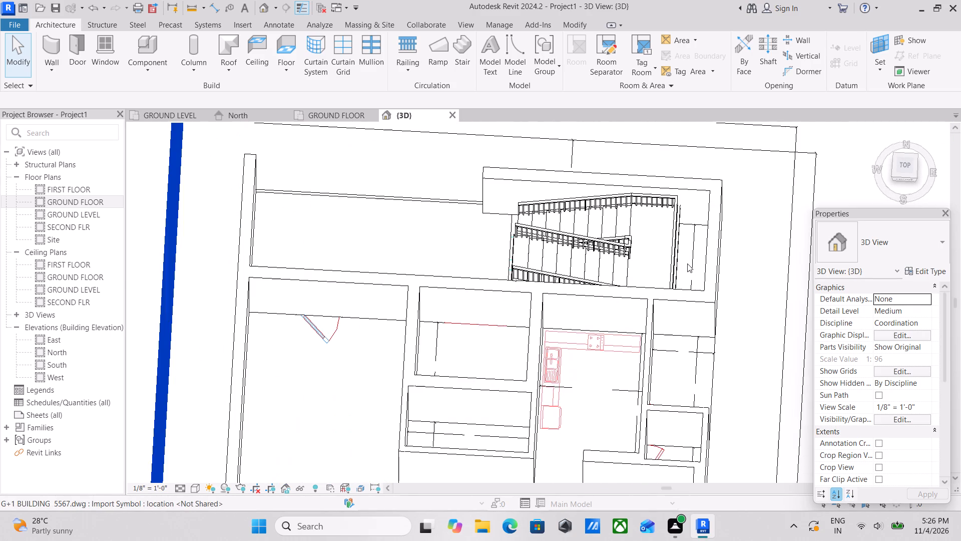
{"action": "scroll", "coordinate": [676, 243], "scroll_direction": "down", "scroll_amount": 1}
{"action": "middle_click_drag", "start_coordinate": [675, 243], "coordinate": [667, 357], "text": "shift"}
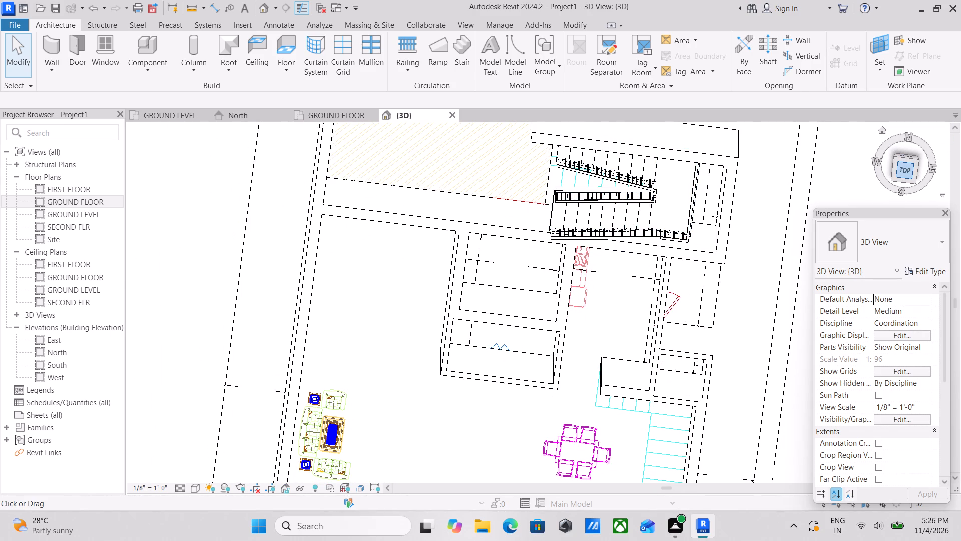
{"action": "left_click", "coordinate": [906, 168]}
{"action": "scroll", "coordinate": [639, 215], "scroll_direction": "up", "scroll_amount": 2}
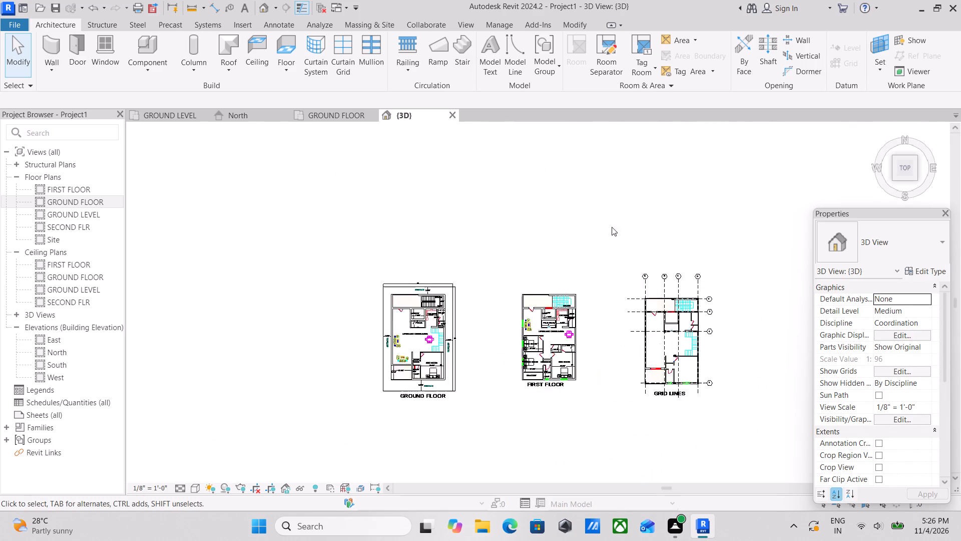
{"action": "scroll", "coordinate": [612, 227], "scroll_direction": "up", "scroll_amount": 2}
Return to the ground floor plan and examine the U-shaped CAD stair beside the dining area and its surroundings.
{"action": "left_click", "coordinate": [326, 114]}
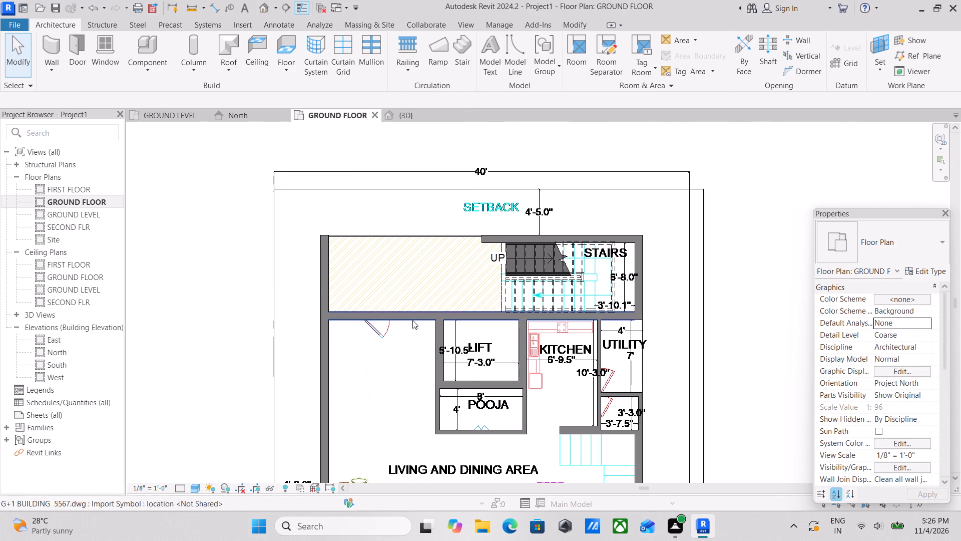
{"action": "scroll", "coordinate": [434, 283], "scroll_direction": "down", "scroll_amount": 1}
{"action": "middle_click_drag", "start_coordinate": [434, 283], "coordinate": [465, 180]}
{"action": "scroll", "coordinate": [553, 288], "scroll_direction": "up", "scroll_amount": 3}
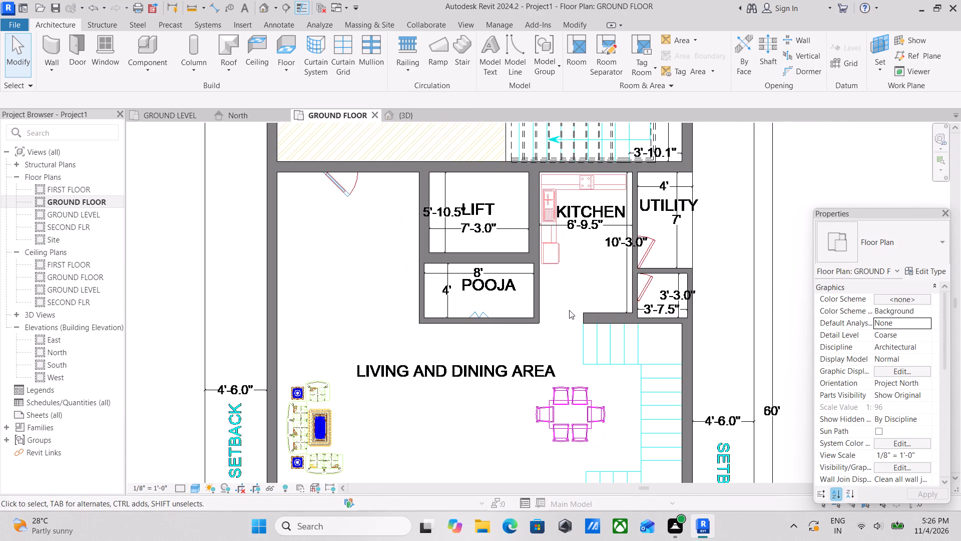
{"action": "scroll", "coordinate": [571, 316], "scroll_direction": "up", "scroll_amount": 3}
{"action": "scroll", "coordinate": [644, 317], "scroll_direction": "down", "scroll_amount": 2}
{"action": "middle_click_drag", "start_coordinate": [642, 308], "coordinate": [641, 228]}
{"action": "scroll", "coordinate": [627, 295], "scroll_direction": "down", "scroll_amount": 2}
{"action": "middle_click_drag", "start_coordinate": [627, 296], "coordinate": [618, 285]}
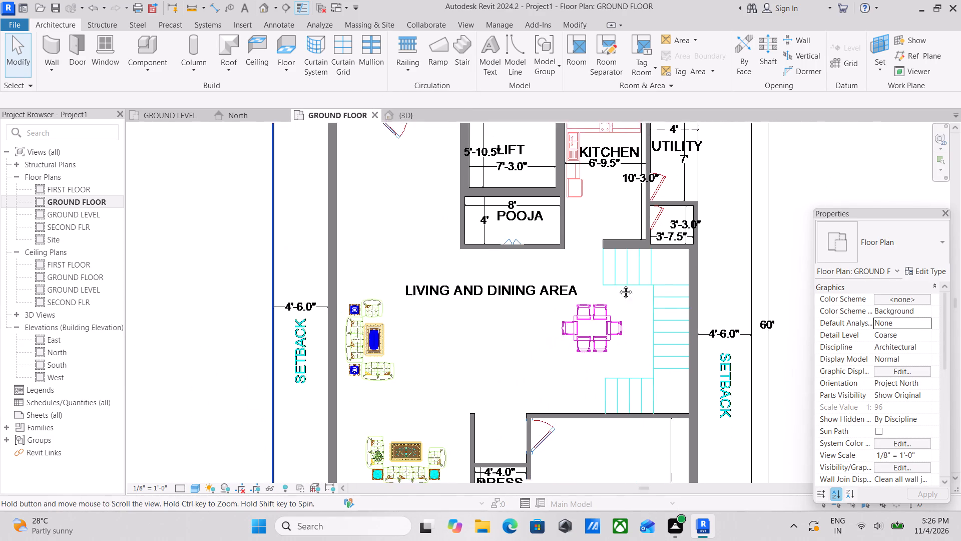
{"action": "middle_click_drag", "start_coordinate": [618, 285], "coordinate": [594, 267]}
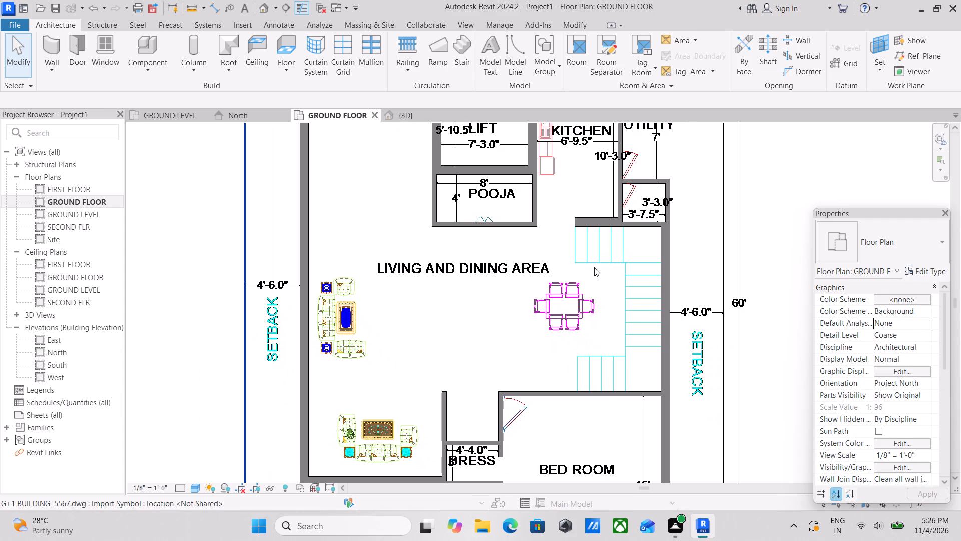
{"action": "scroll", "coordinate": [594, 267], "scroll_direction": "up", "scroll_amount": 3}
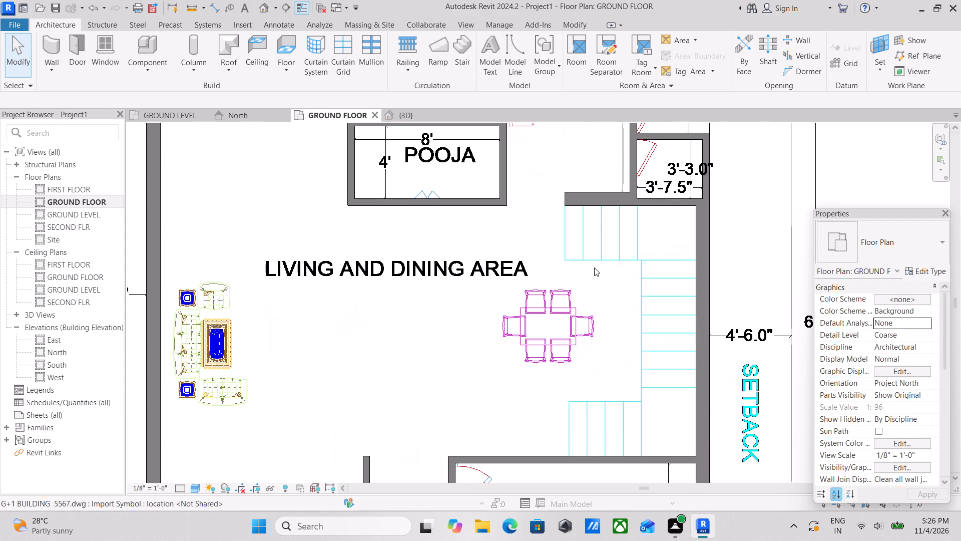
{"action": "scroll", "coordinate": [594, 267], "scroll_direction": "down", "scroll_amount": 2}
{"action": "middle_click_drag", "start_coordinate": [594, 267], "coordinate": [532, 429]}
{"action": "scroll", "coordinate": [533, 430], "scroll_direction": "down", "scroll_amount": 1}
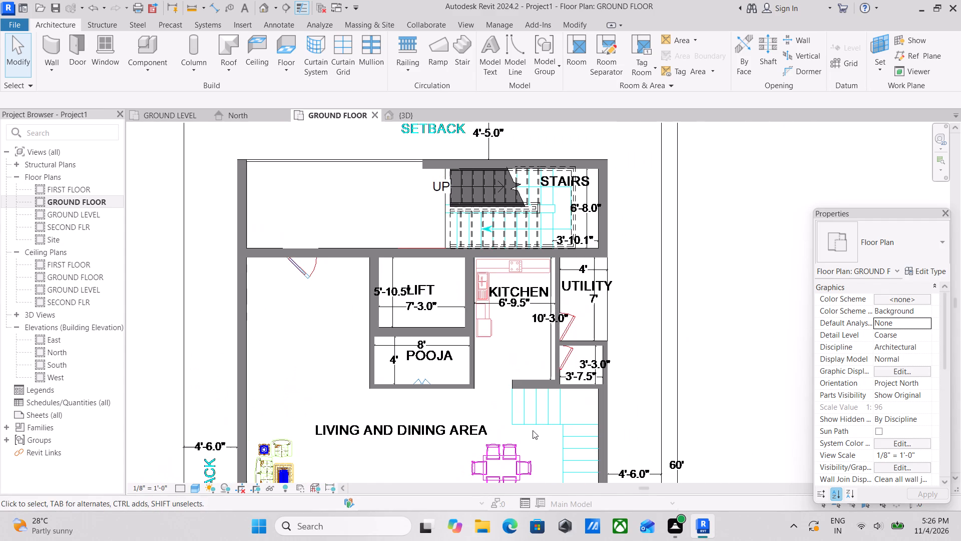
{"action": "middle_click_drag", "start_coordinate": [533, 430], "coordinate": [516, 335]}
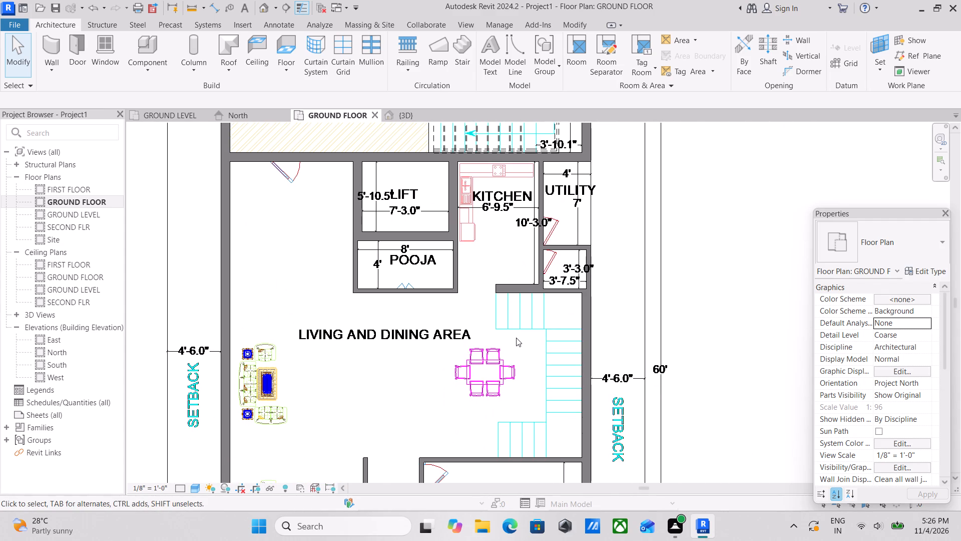
{"action": "scroll", "coordinate": [511, 337], "scroll_direction": "up", "scroll_amount": 1}
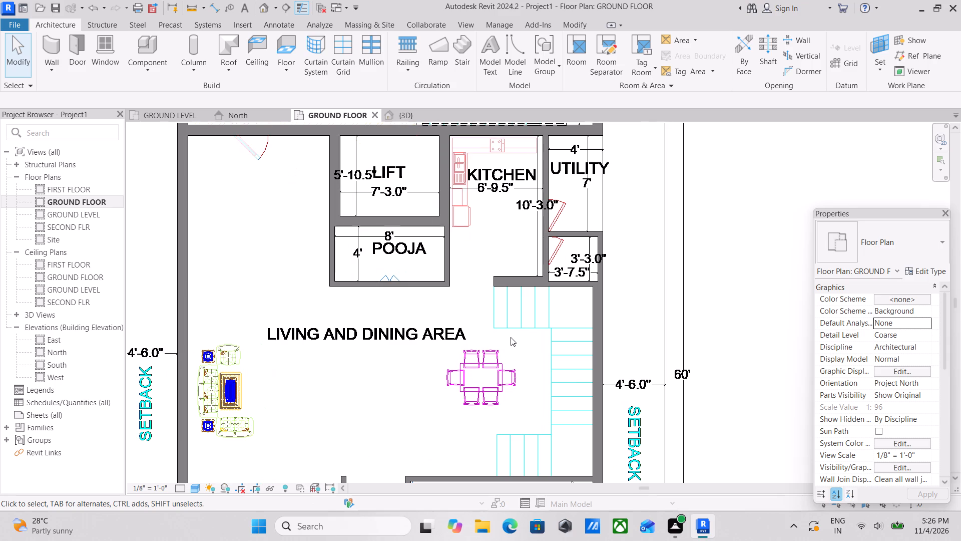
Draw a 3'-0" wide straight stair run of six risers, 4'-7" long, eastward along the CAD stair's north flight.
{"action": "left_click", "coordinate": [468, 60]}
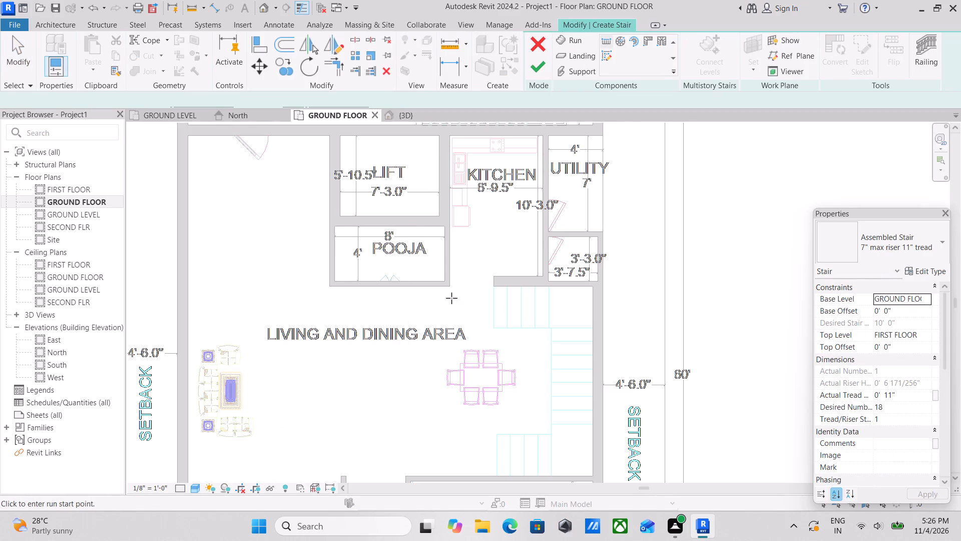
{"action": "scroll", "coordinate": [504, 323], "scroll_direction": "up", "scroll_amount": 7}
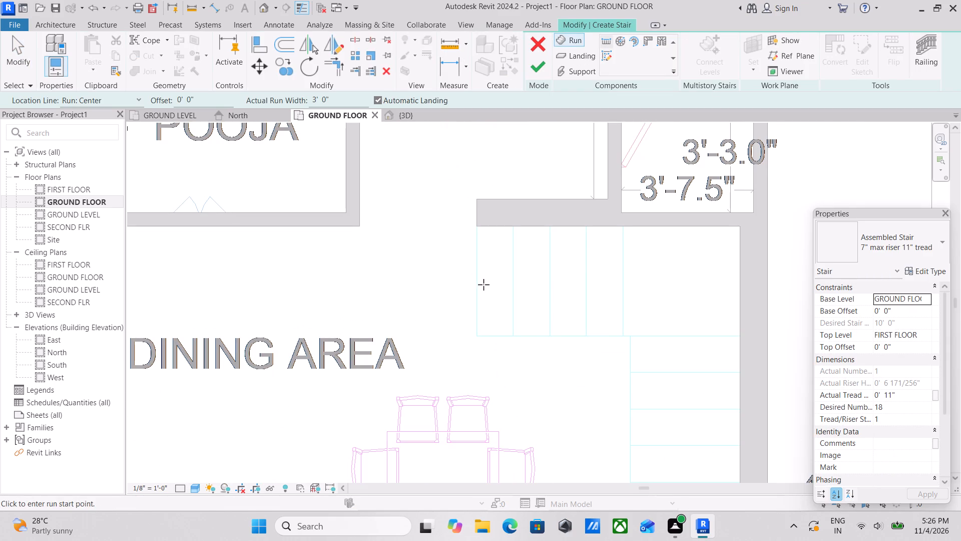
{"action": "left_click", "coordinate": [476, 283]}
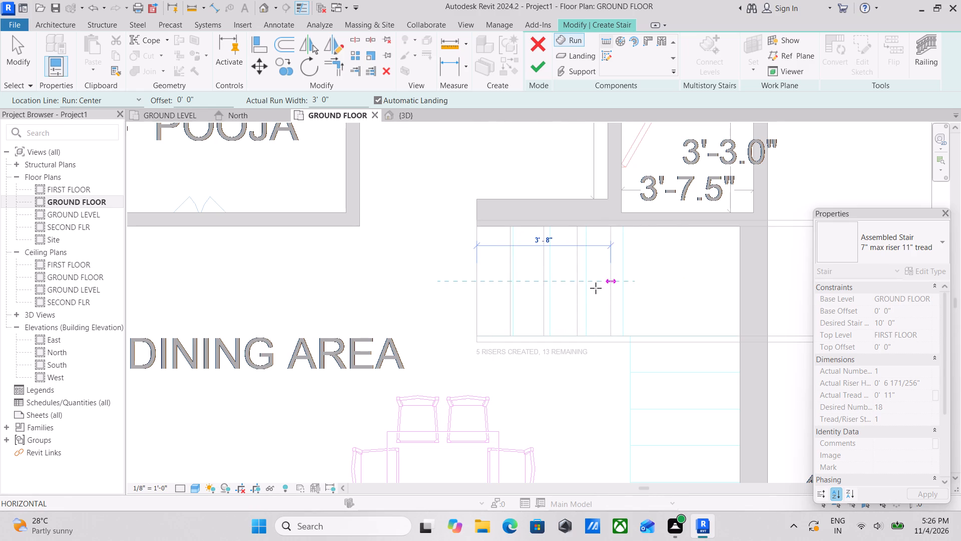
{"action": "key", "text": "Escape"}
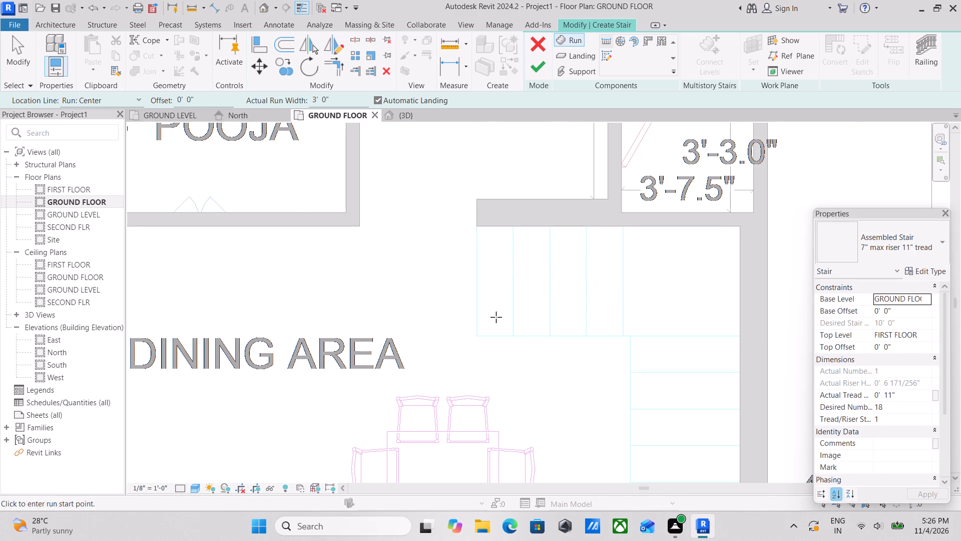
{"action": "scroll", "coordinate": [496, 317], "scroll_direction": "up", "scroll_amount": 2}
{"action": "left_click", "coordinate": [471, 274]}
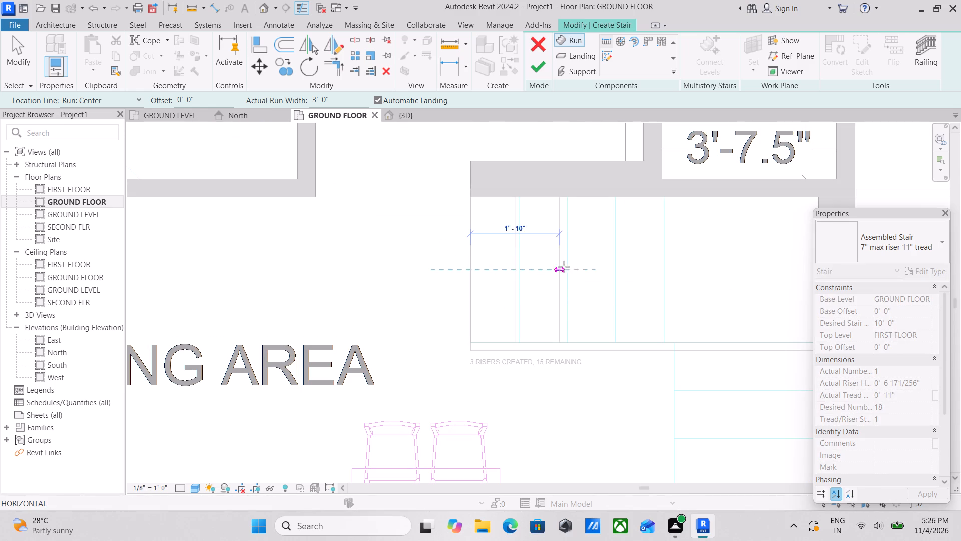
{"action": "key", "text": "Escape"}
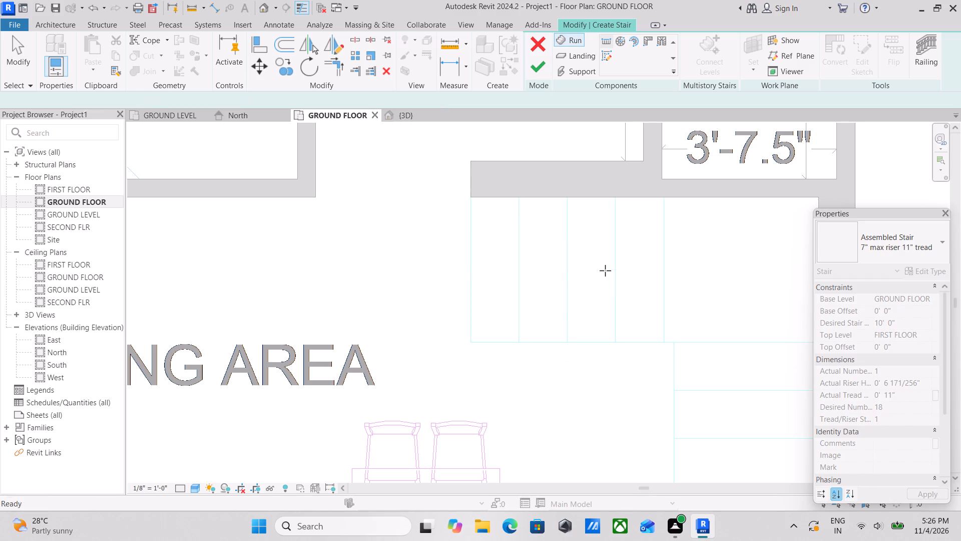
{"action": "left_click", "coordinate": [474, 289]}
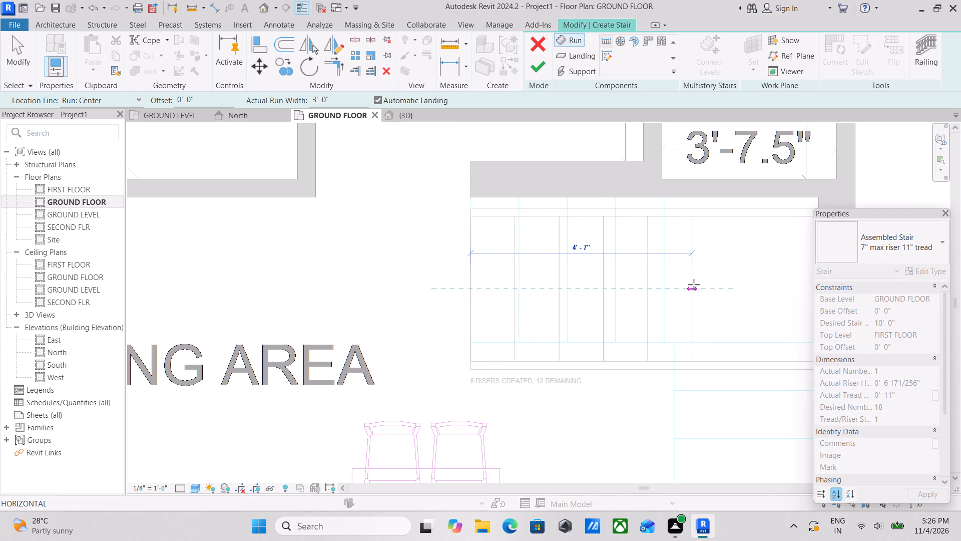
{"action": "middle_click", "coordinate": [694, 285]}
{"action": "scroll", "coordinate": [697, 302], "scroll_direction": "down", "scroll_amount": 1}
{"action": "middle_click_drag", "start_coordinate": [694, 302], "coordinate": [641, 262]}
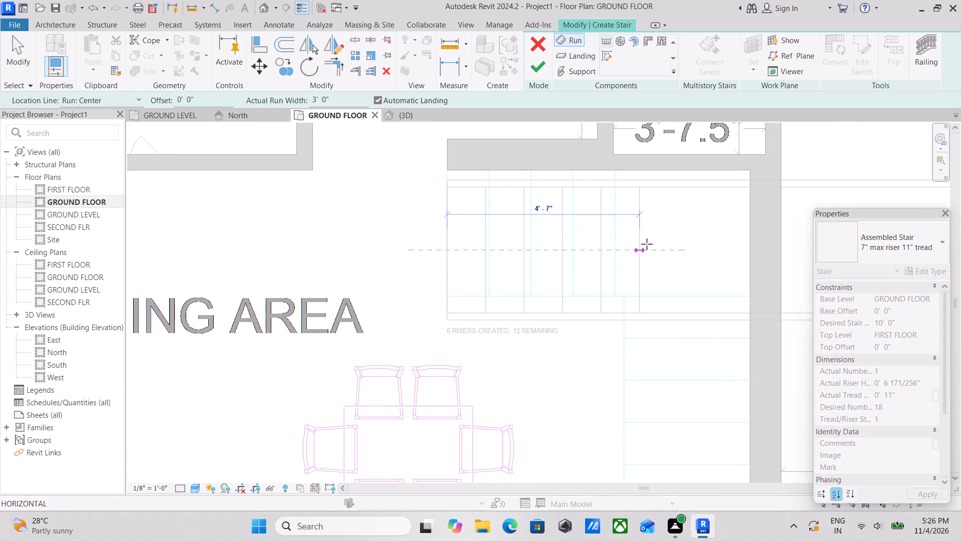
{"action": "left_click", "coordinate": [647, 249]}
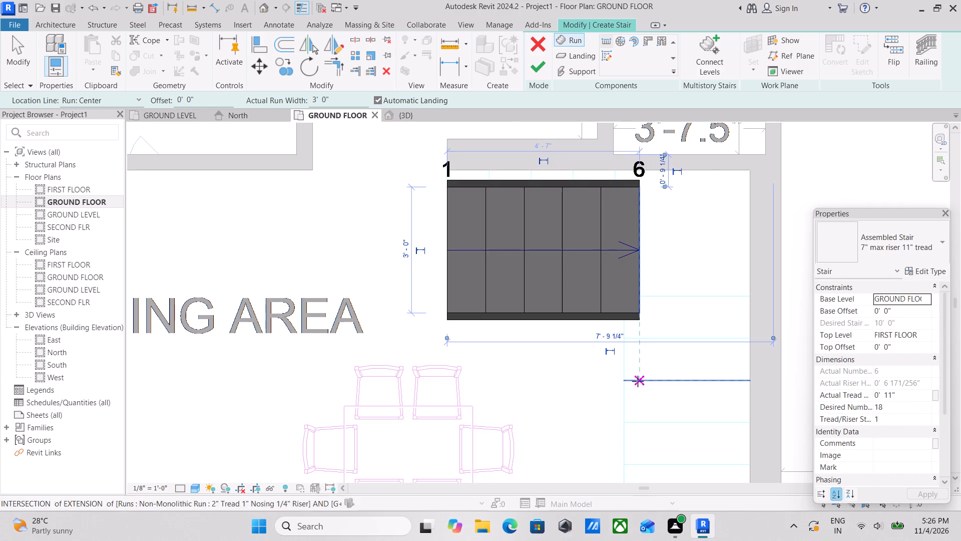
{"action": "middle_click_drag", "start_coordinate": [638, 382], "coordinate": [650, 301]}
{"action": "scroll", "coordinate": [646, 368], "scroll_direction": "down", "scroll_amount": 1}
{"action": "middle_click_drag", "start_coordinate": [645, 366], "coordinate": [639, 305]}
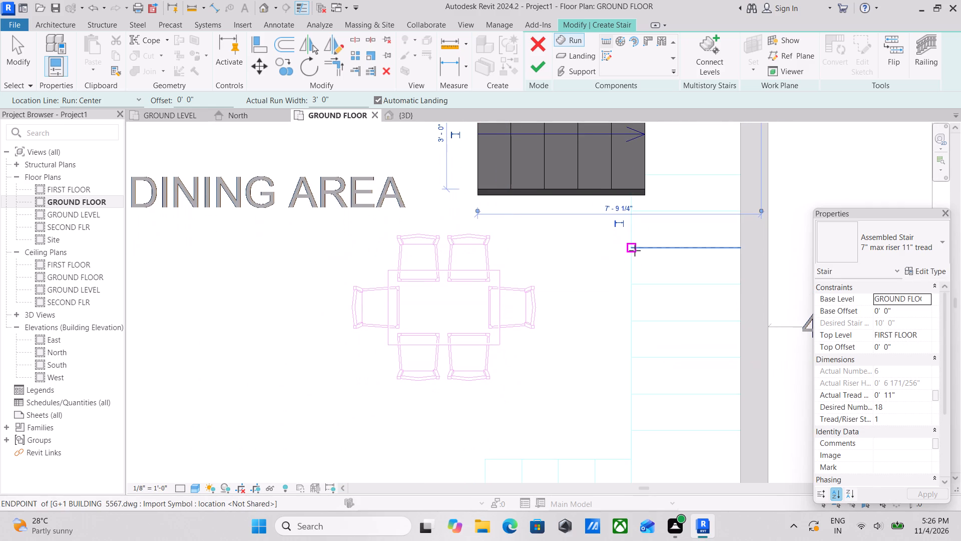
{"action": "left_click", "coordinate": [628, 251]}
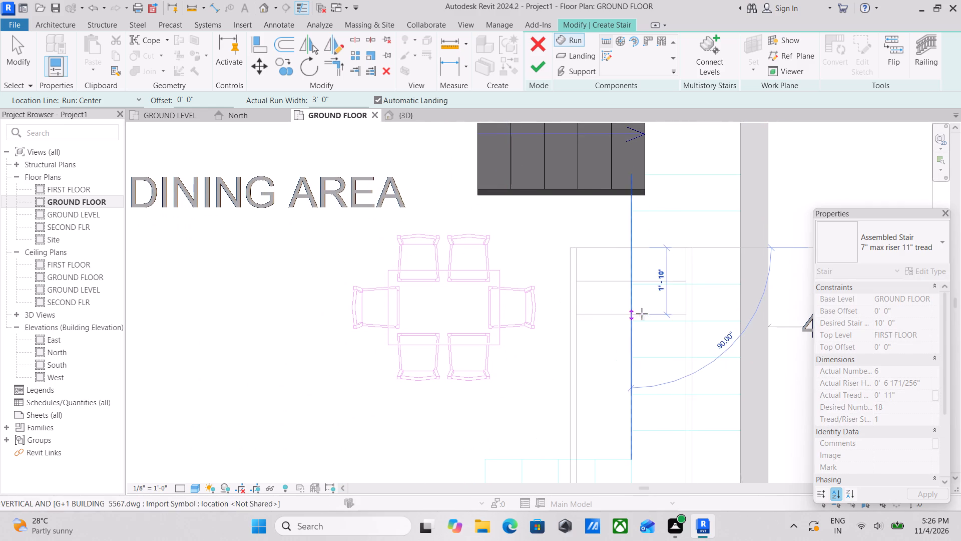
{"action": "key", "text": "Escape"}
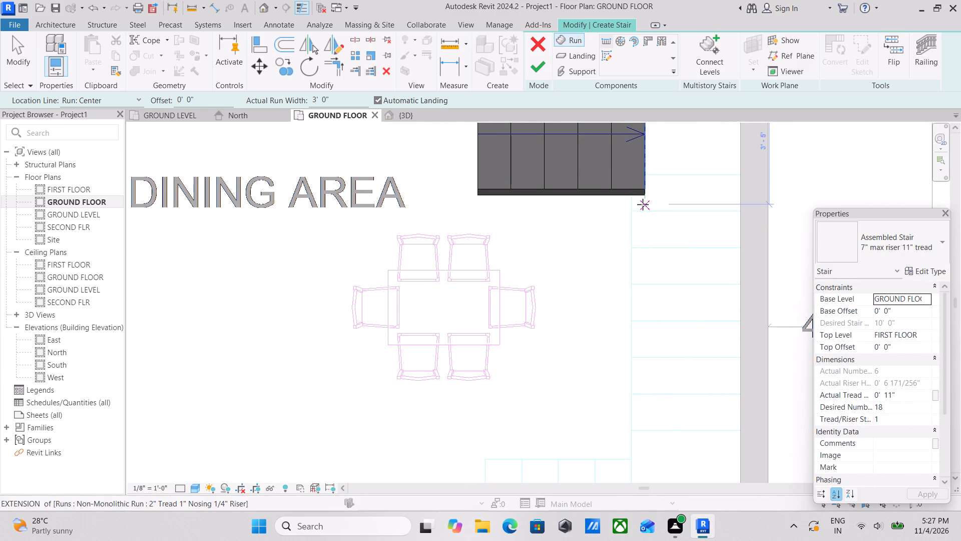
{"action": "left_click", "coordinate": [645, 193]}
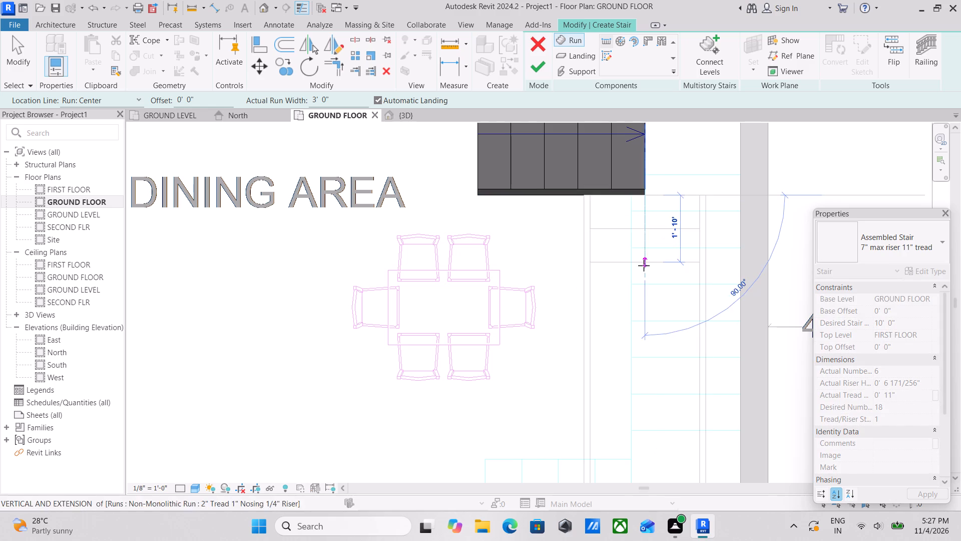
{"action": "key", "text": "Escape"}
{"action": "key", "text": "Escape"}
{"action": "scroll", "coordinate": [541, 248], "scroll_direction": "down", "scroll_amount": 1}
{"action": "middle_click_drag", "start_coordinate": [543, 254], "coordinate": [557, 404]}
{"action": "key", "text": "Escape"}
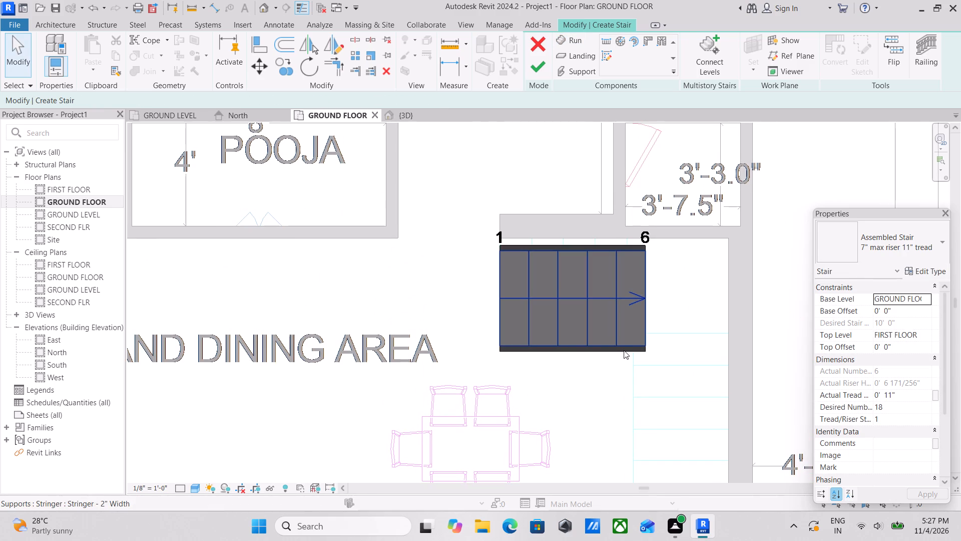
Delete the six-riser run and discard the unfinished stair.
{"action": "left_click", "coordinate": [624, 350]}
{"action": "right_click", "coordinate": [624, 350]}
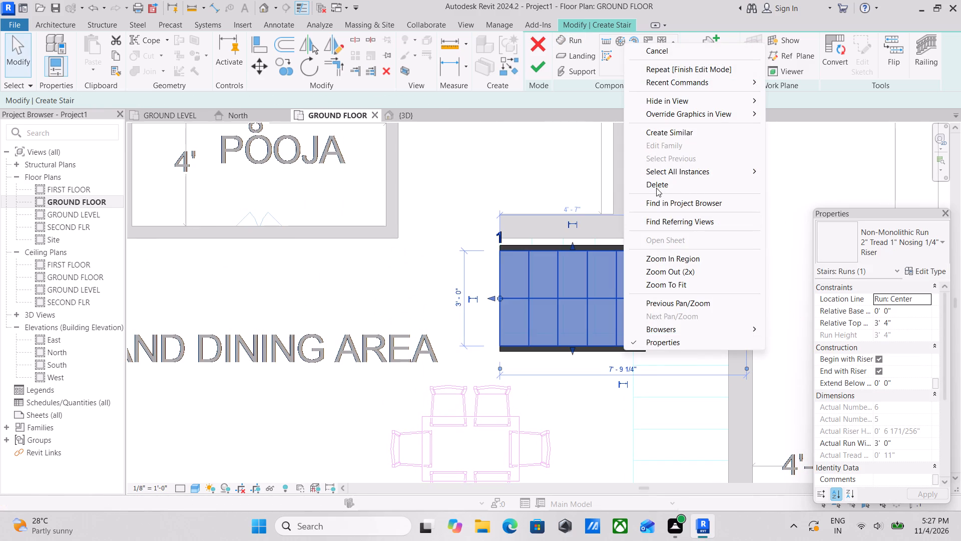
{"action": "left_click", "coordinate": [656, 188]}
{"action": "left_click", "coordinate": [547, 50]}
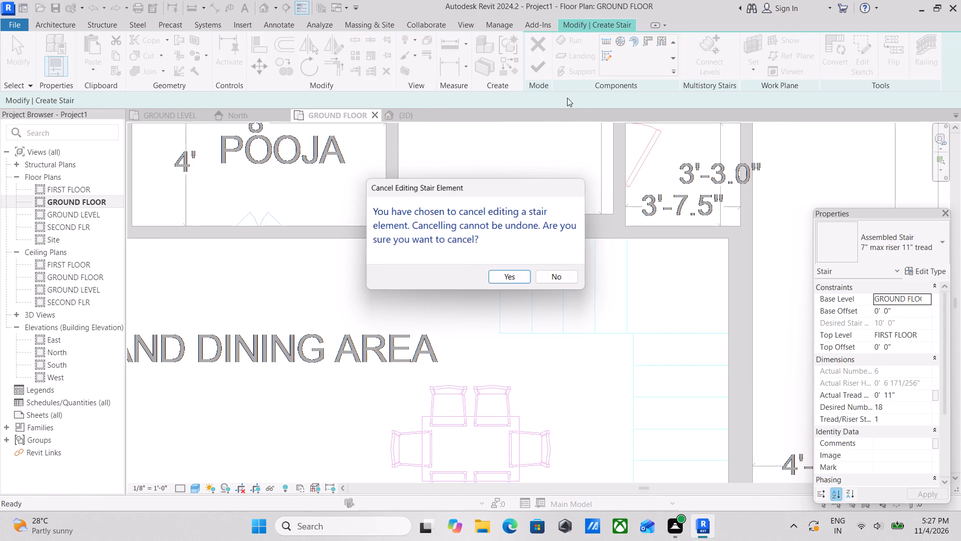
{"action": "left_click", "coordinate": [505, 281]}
Start a sketched stair run and create its inner boundary by picking the three inner edge lines of the U-shaped CAD stair.
{"action": "scroll", "coordinate": [538, 335], "scroll_direction": "up", "scroll_amount": 2}
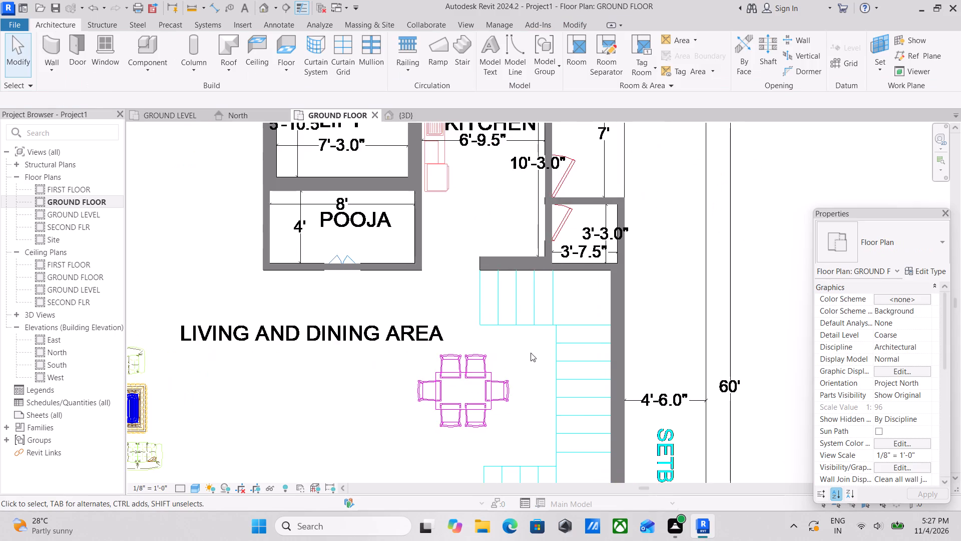
{"action": "scroll", "coordinate": [530, 352], "scroll_direction": "up", "scroll_amount": 2}
{"action": "middle_click_drag", "start_coordinate": [503, 319], "coordinate": [553, 352]}
{"action": "scroll", "coordinate": [554, 353], "scroll_direction": "up", "scroll_amount": 1}
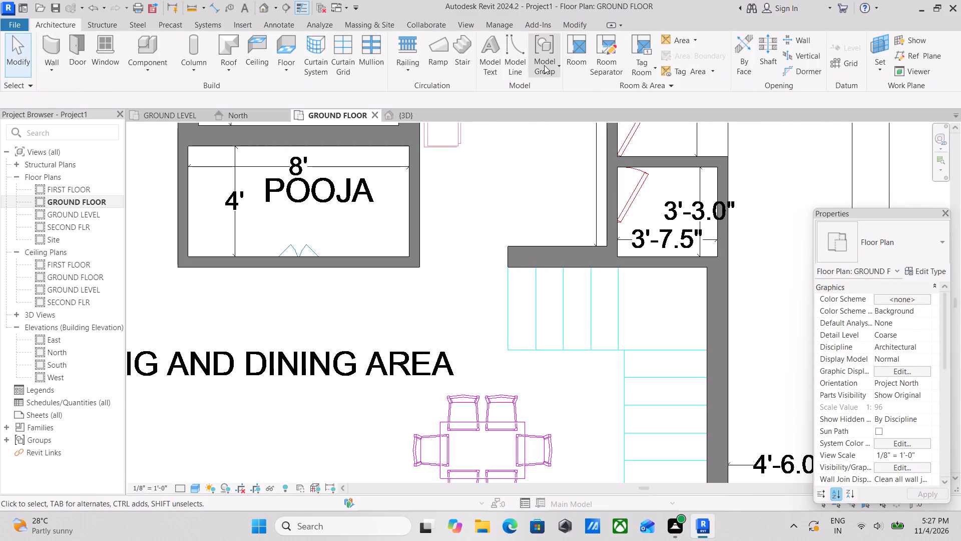
{"action": "left_click", "coordinate": [462, 67]}
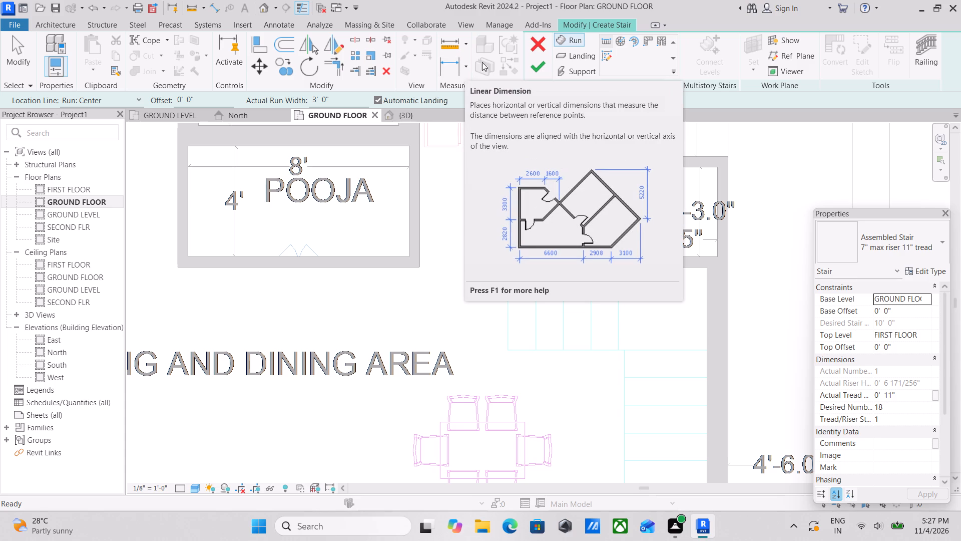
{"action": "scroll", "coordinate": [603, 354], "scroll_direction": "down", "scroll_amount": 1}
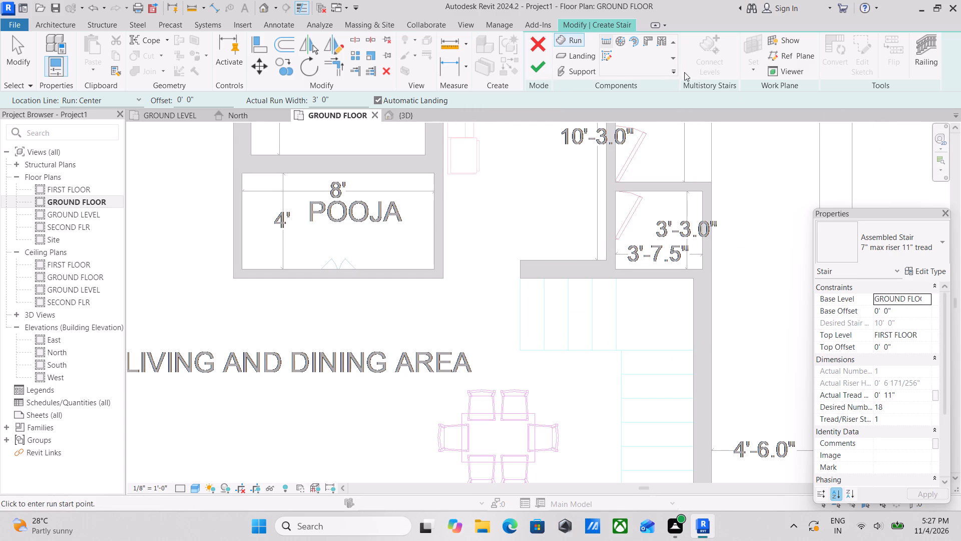
{"action": "left_click", "coordinate": [607, 59]}
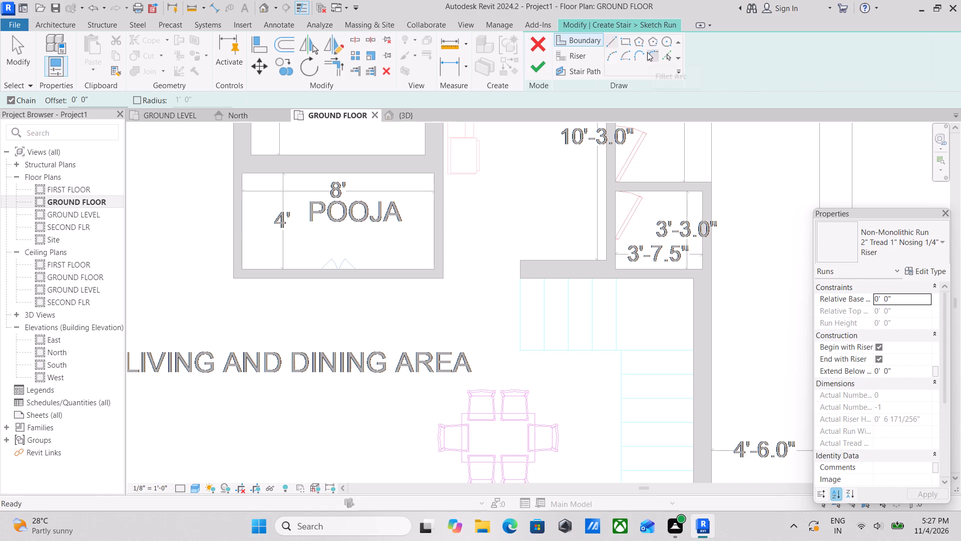
{"action": "left_click", "coordinate": [664, 61]}
{"action": "scroll", "coordinate": [583, 446], "scroll_direction": "up", "scroll_amount": 3}
{"action": "scroll", "coordinate": [613, 355], "scroll_direction": "up", "scroll_amount": 2}
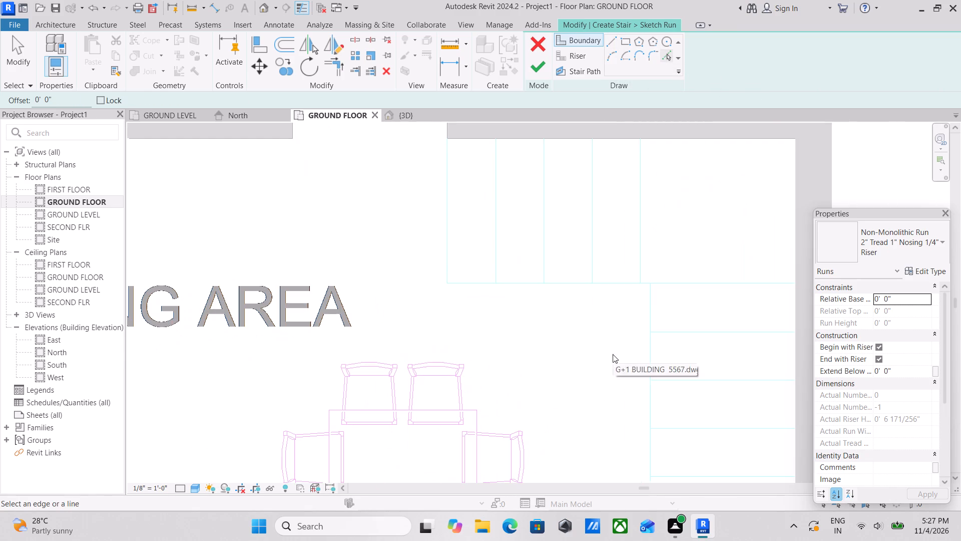
{"action": "left_click", "coordinate": [578, 287]}
{"action": "left_click", "coordinate": [647, 337]}
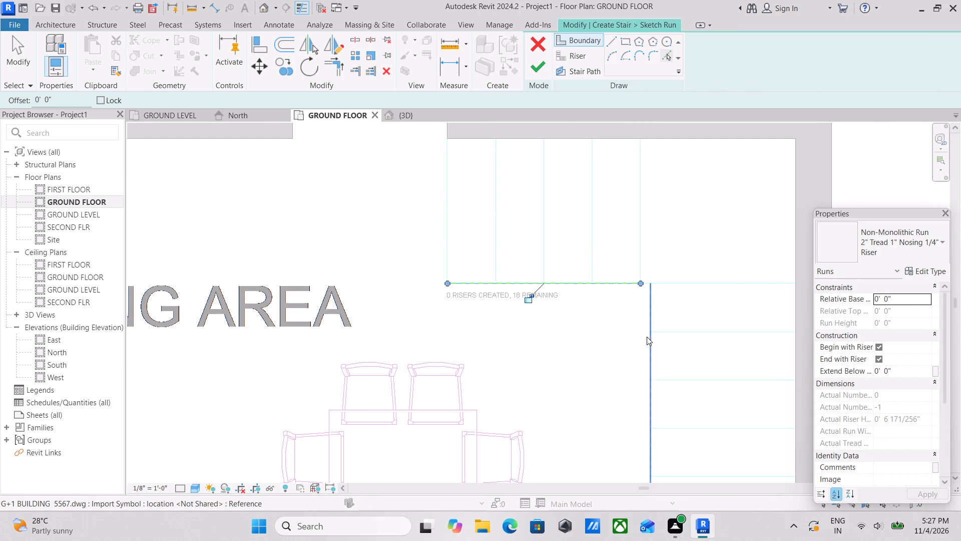
{"action": "scroll", "coordinate": [635, 361], "scroll_direction": "down", "scroll_amount": 2}
{"action": "middle_click_drag", "start_coordinate": [632, 360], "coordinate": [610, 201]}
{"action": "middle_click_drag", "start_coordinate": [643, 305], "coordinate": [647, 213]}
{"action": "scroll", "coordinate": [610, 348], "scroll_direction": "up", "scroll_amount": 2}
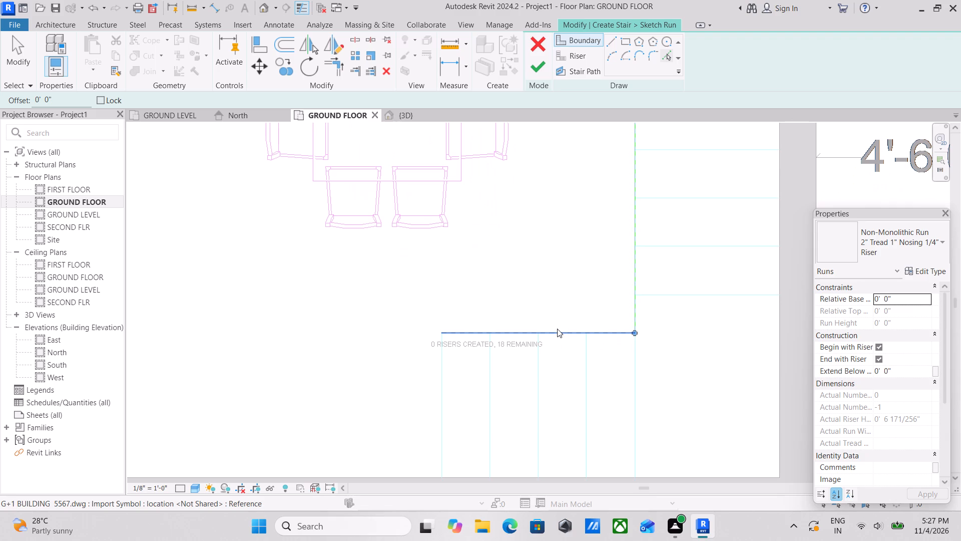
{"action": "left_click", "coordinate": [568, 338]}
Add the outer run boundary by picking the inside faces of the north, east and bedroom walls around the stair.
{"action": "scroll", "coordinate": [606, 257], "scroll_direction": "down", "scroll_amount": 1}
{"action": "middle_click_drag", "start_coordinate": [607, 260], "coordinate": [624, 453]}
{"action": "scroll", "coordinate": [625, 465], "scroll_direction": "up", "scroll_amount": 1}
{"action": "middle_click_drag", "start_coordinate": [616, 294], "coordinate": [624, 455]}
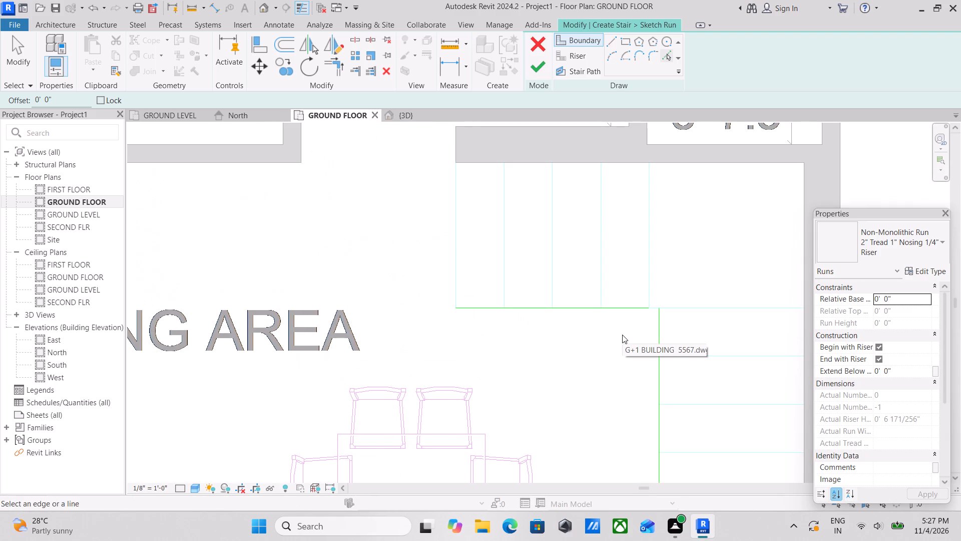
{"action": "scroll", "coordinate": [622, 335], "scroll_direction": "down", "scroll_amount": 1}
{"action": "middle_click_drag", "start_coordinate": [622, 335], "coordinate": [591, 348]}
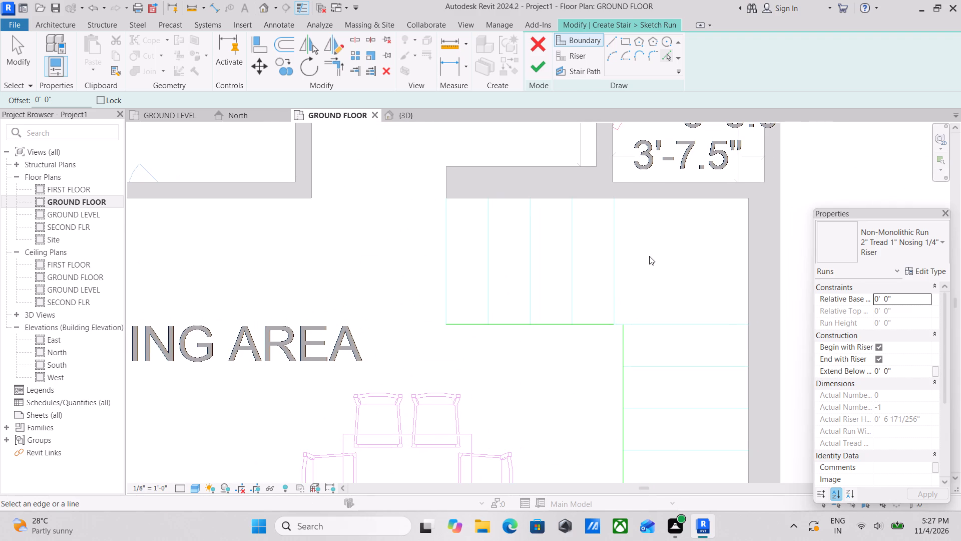
{"action": "left_click", "coordinate": [542, 199]}
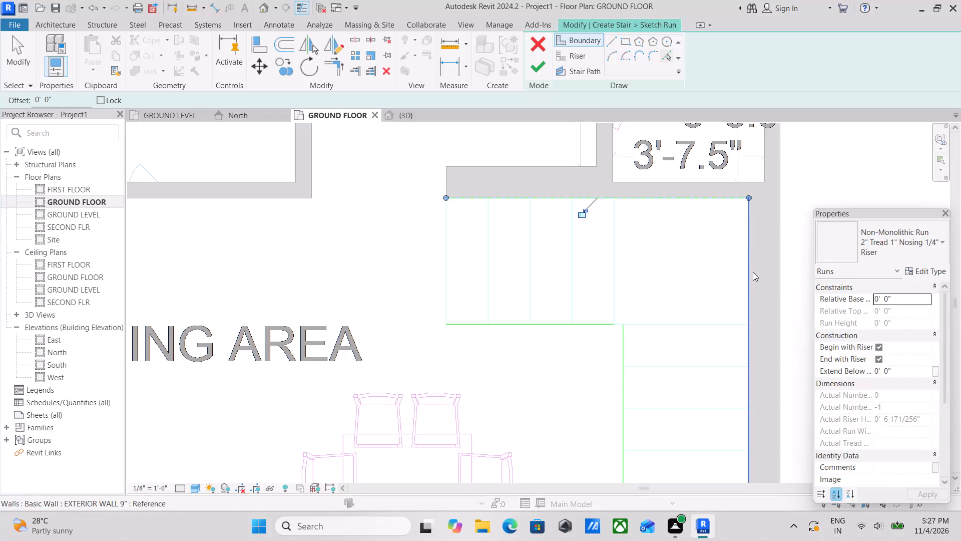
{"action": "middle_click_drag", "start_coordinate": [751, 270], "coordinate": [612, 176]}
{"action": "left_click", "coordinate": [608, 280]}
{"action": "scroll", "coordinate": [586, 318], "scroll_direction": "down", "scroll_amount": 2}
{"action": "middle_click_drag", "start_coordinate": [578, 321], "coordinate": [622, 95]}
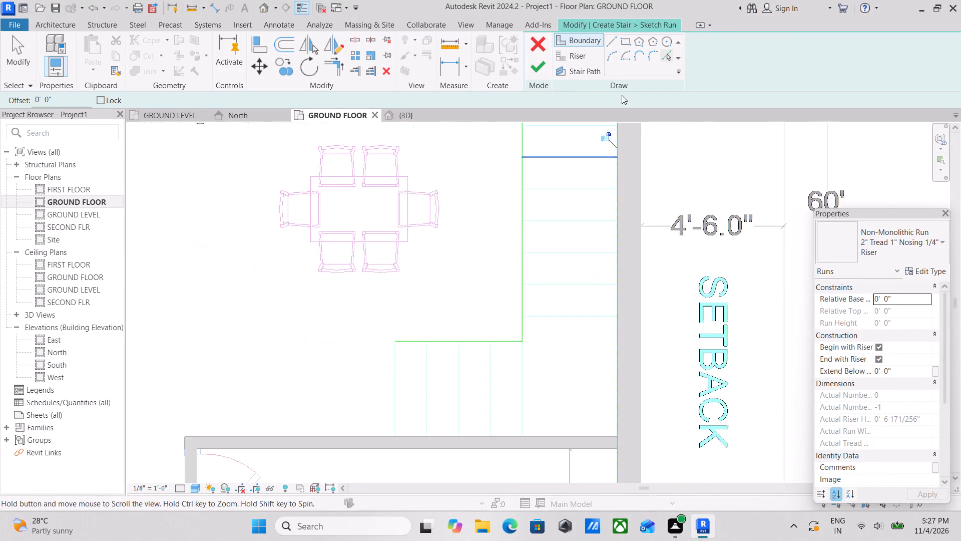
{"action": "middle_click_drag", "start_coordinate": [622, 95], "coordinate": [598, 138]}
{"action": "scroll", "coordinate": [610, 340], "scroll_direction": "up", "scroll_amount": 2}
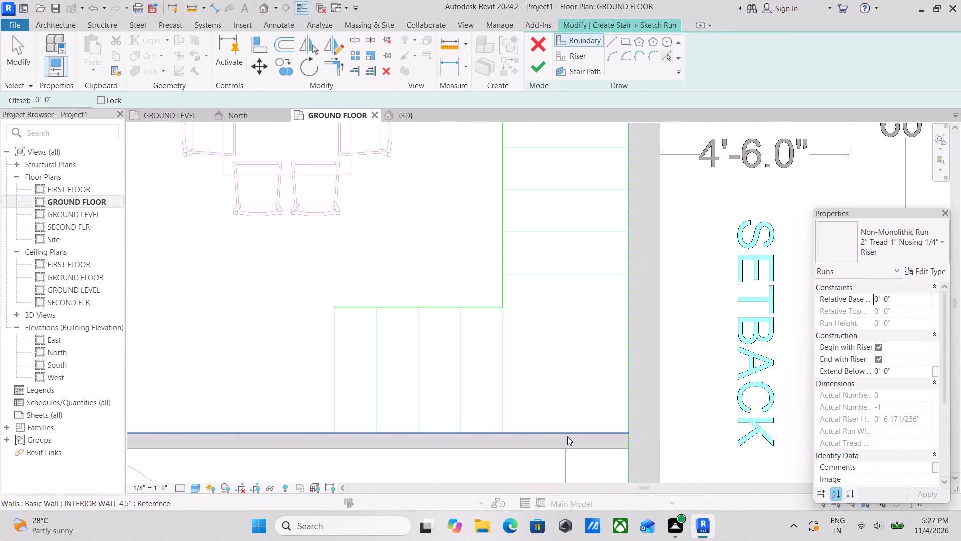
{"action": "left_click", "coordinate": [567, 436]}
Trim the outer boundary lines along the bedroom wall and the east exterior wall to a corner.
{"action": "scroll", "coordinate": [431, 365], "scroll_direction": "down", "scroll_amount": 2}
{"action": "middle_click_drag", "start_coordinate": [422, 359], "coordinate": [565, 339]}
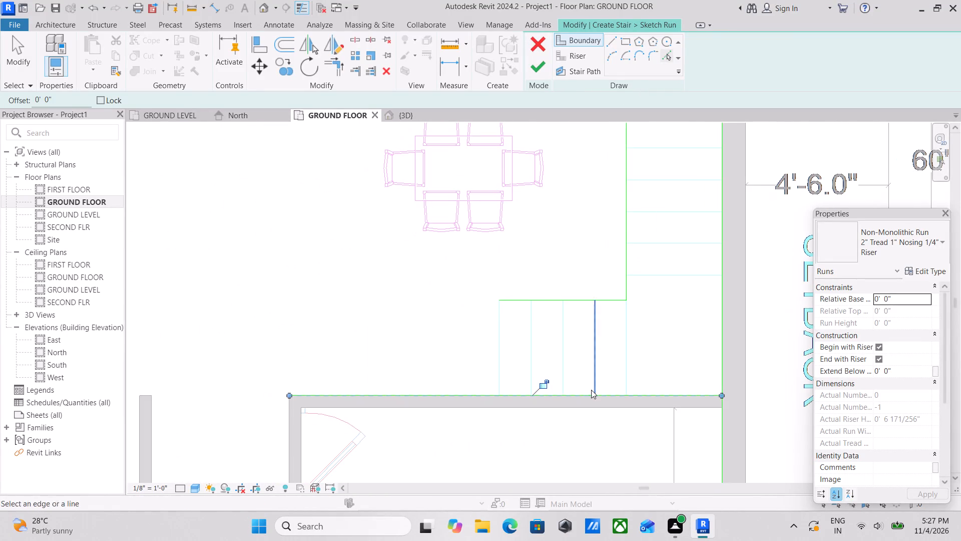
{"action": "scroll", "coordinate": [591, 390], "scroll_direction": "down", "scroll_amount": 2}
{"action": "middle_click_drag", "start_coordinate": [591, 386], "coordinate": [658, 285]}
{"action": "scroll", "coordinate": [686, 297], "scroll_direction": "up", "scroll_amount": 1}
{"action": "key", "text": "Escape"}
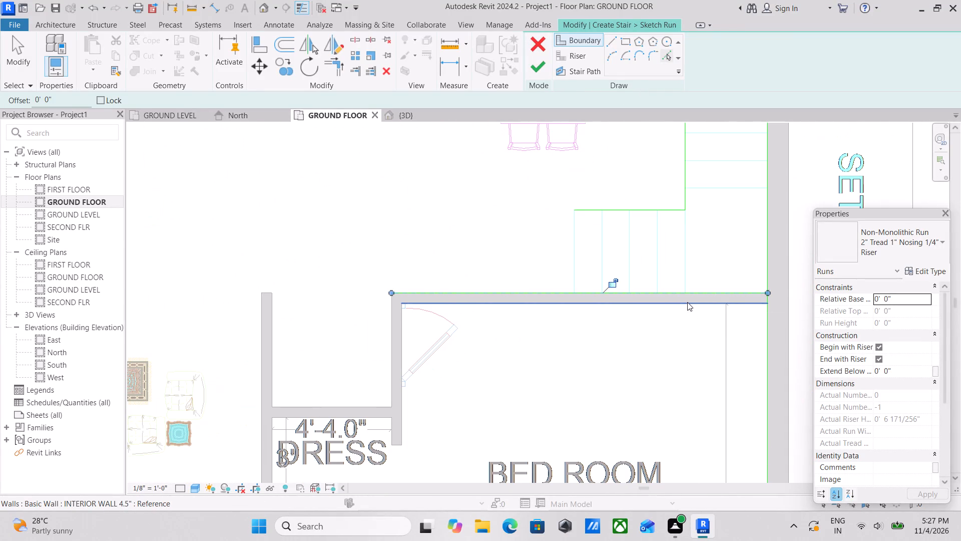
{"action": "type", "text": "TR"}
{"action": "scroll", "coordinate": [779, 275], "scroll_direction": "up", "scroll_amount": 2}
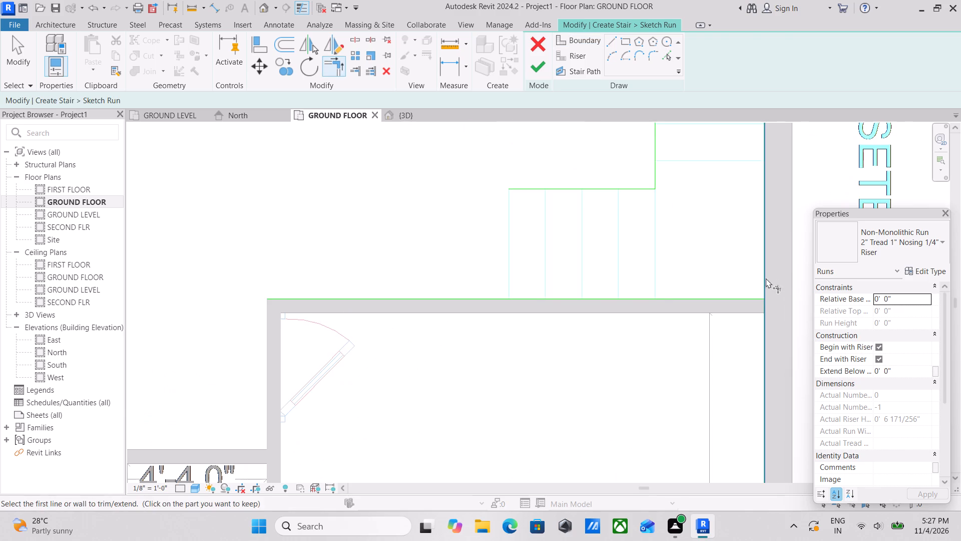
{"action": "scroll", "coordinate": [765, 278], "scroll_direction": "up", "scroll_amount": 2}
{"action": "scroll", "coordinate": [765, 278], "scroll_direction": "down", "scroll_amount": 1}
{"action": "left_click", "coordinate": [738, 299]}
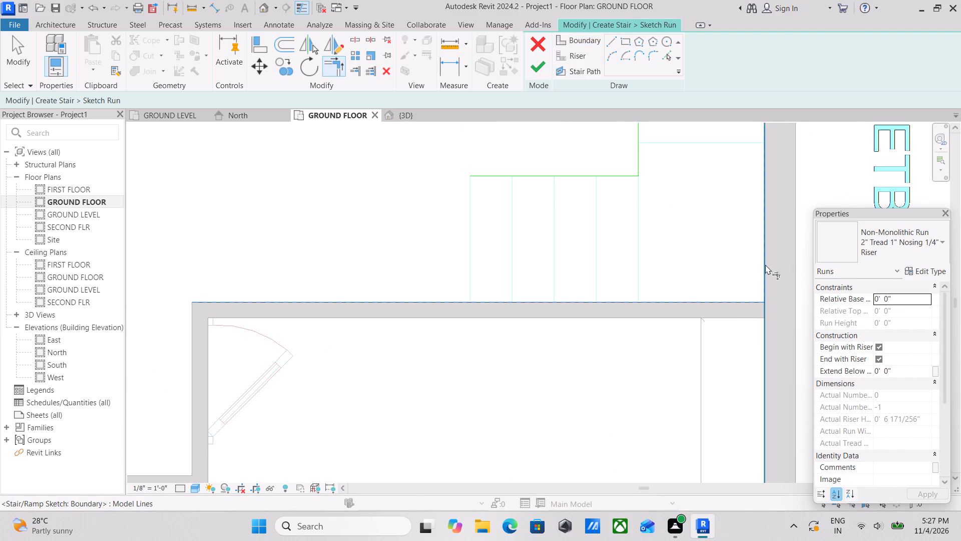
{"action": "left_click", "coordinate": [765, 264]}
{"action": "scroll", "coordinate": [699, 272], "scroll_direction": "down", "scroll_amount": 1}
{"action": "middle_click_drag", "start_coordinate": [704, 284], "coordinate": [706, 433]}
{"action": "scroll", "coordinate": [706, 274], "scroll_direction": "down", "scroll_amount": 2}
{"action": "middle_click_drag", "start_coordinate": [705, 330], "coordinate": [692, 470]}
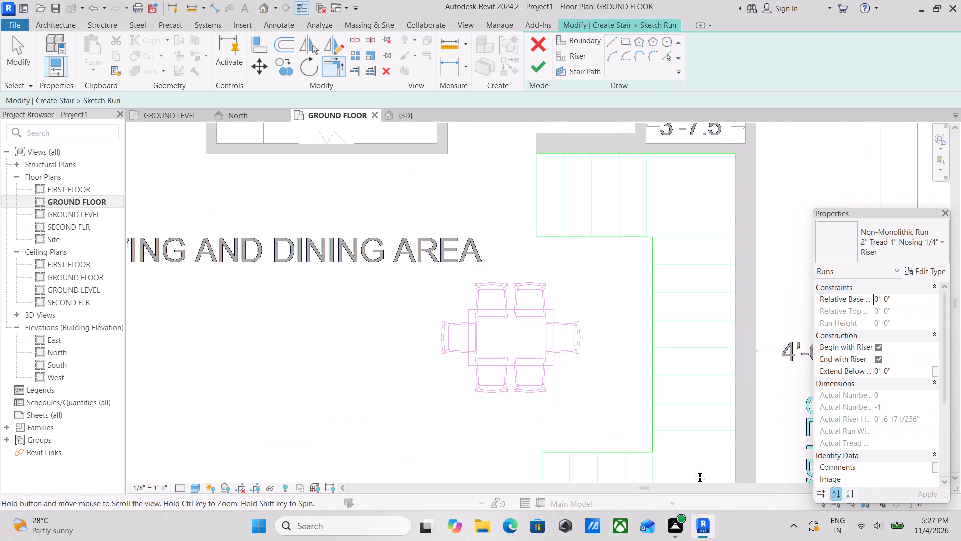
{"action": "middle_click_drag", "start_coordinate": [692, 470], "coordinate": [692, 471]}
{"action": "scroll", "coordinate": [704, 335], "scroll_direction": "down", "scroll_amount": 1}
{"action": "middle_click_drag", "start_coordinate": [704, 382], "coordinate": [696, 445]}
{"action": "scroll", "coordinate": [703, 254], "scroll_direction": "up", "scroll_amount": 6}
{"action": "scroll", "coordinate": [767, 255], "scroll_direction": "down", "scroll_amount": 2}
{"action": "key", "text": "Escape"}
{"action": "scroll", "coordinate": [650, 265], "scroll_direction": "down", "scroll_amount": 3}
{"action": "middle_click_drag", "start_coordinate": [646, 268], "coordinate": [658, 206]}
{"action": "middle_click_drag", "start_coordinate": [538, 374], "coordinate": [603, 253]}
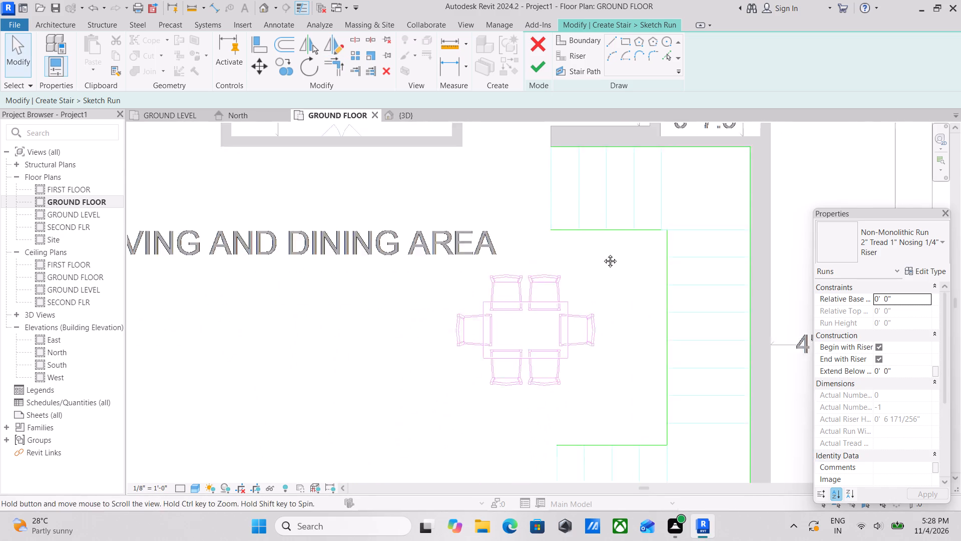
Shorten the outer boundary line along the bedroom wall to 7' 0" so it ends level with the inner boundary's west end.
{"action": "middle_click_drag", "start_coordinate": [603, 253], "coordinate": [626, 216]}
{"action": "scroll", "coordinate": [610, 397], "scroll_direction": "up", "scroll_amount": 1}
{"action": "left_click", "coordinate": [448, 419]}
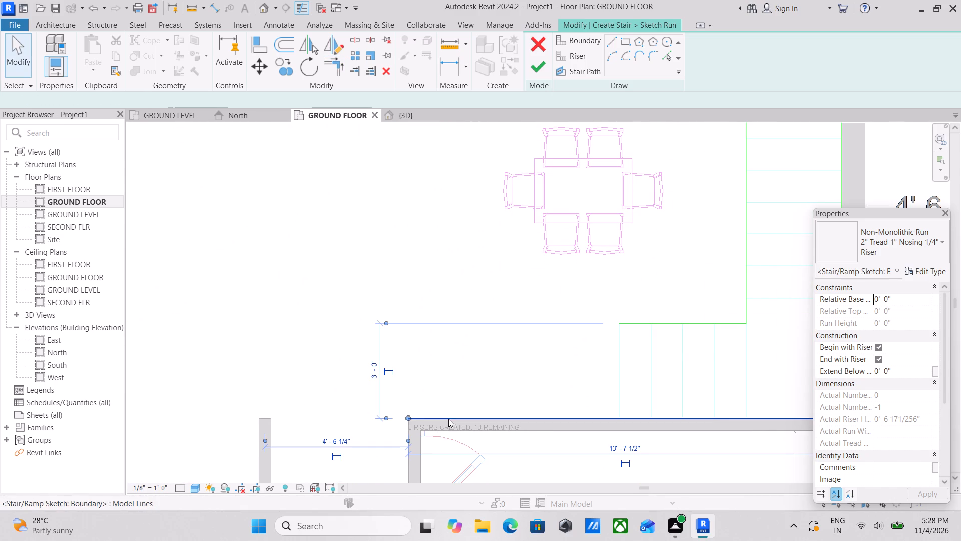
{"action": "left_click_drag", "start_coordinate": [408, 416], "coordinate": [469, 418]}
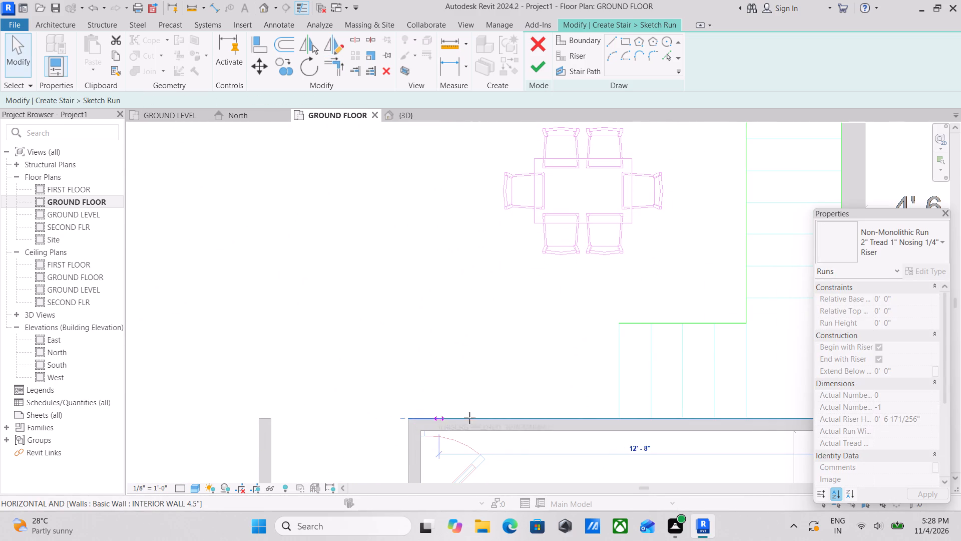
{"action": "left_click_drag", "start_coordinate": [469, 418], "coordinate": [617, 415]}
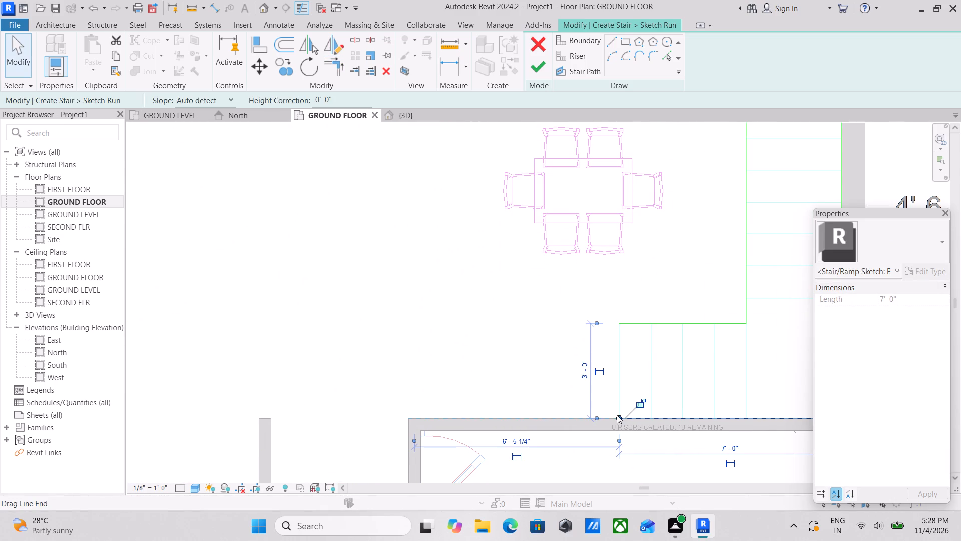
{"action": "key", "text": "Escape"}
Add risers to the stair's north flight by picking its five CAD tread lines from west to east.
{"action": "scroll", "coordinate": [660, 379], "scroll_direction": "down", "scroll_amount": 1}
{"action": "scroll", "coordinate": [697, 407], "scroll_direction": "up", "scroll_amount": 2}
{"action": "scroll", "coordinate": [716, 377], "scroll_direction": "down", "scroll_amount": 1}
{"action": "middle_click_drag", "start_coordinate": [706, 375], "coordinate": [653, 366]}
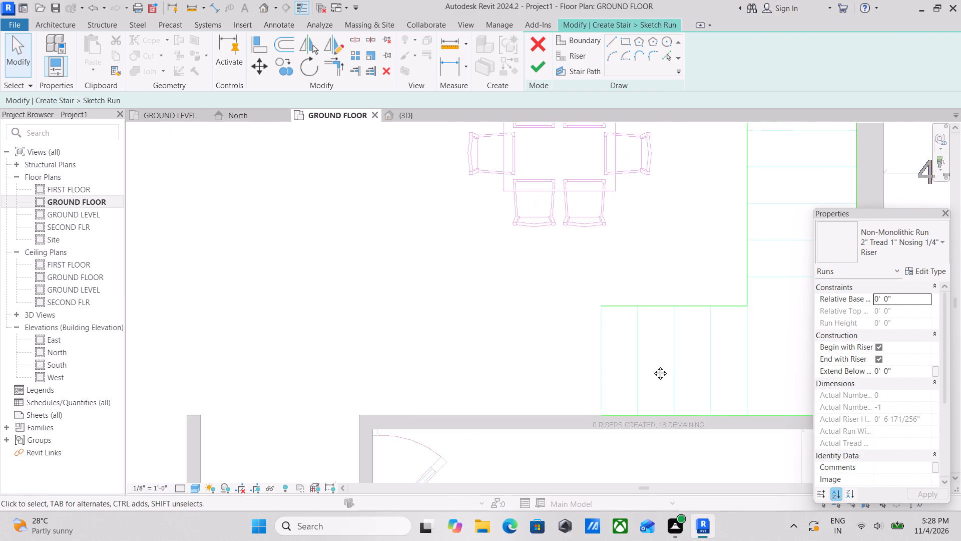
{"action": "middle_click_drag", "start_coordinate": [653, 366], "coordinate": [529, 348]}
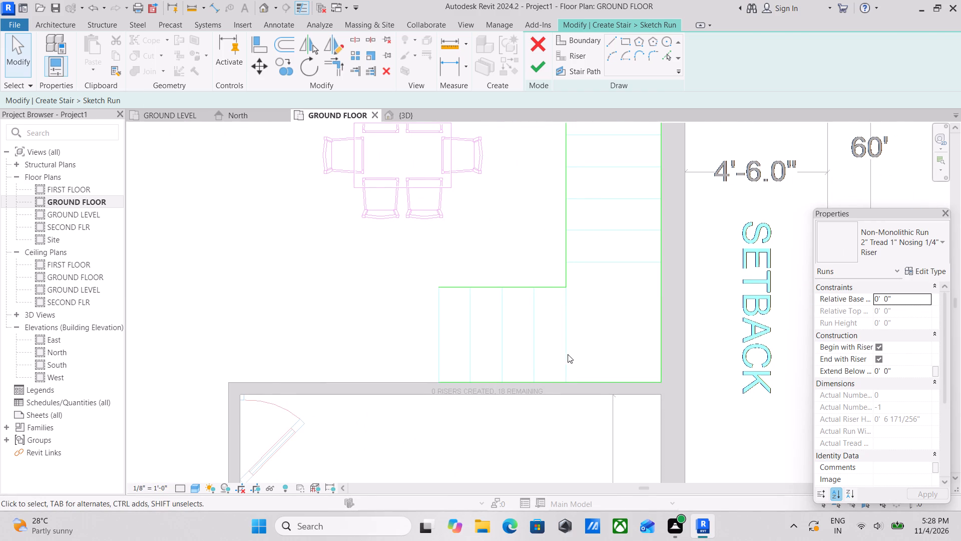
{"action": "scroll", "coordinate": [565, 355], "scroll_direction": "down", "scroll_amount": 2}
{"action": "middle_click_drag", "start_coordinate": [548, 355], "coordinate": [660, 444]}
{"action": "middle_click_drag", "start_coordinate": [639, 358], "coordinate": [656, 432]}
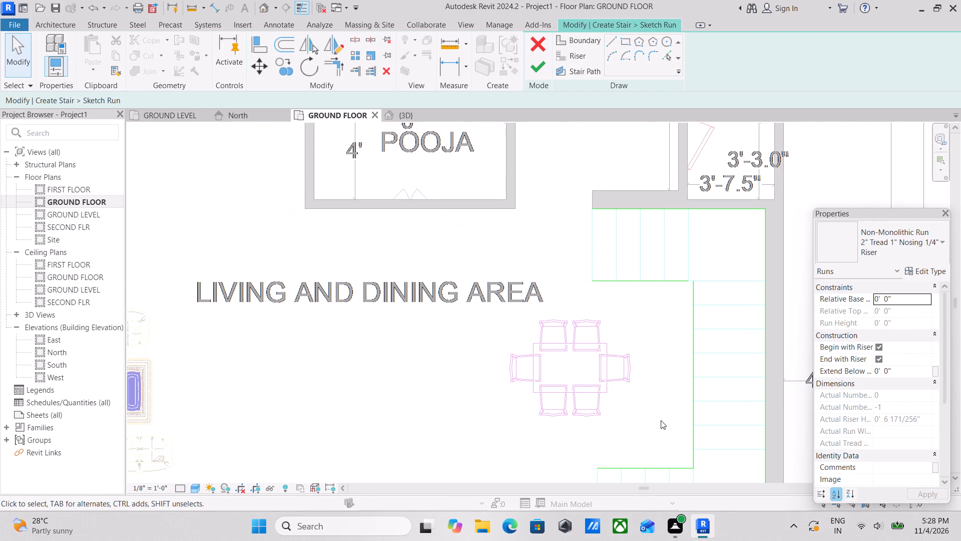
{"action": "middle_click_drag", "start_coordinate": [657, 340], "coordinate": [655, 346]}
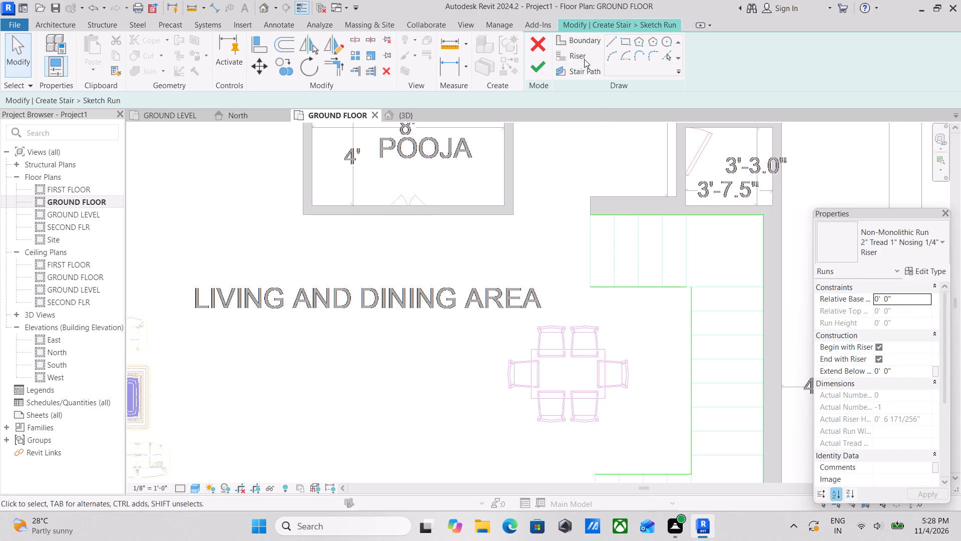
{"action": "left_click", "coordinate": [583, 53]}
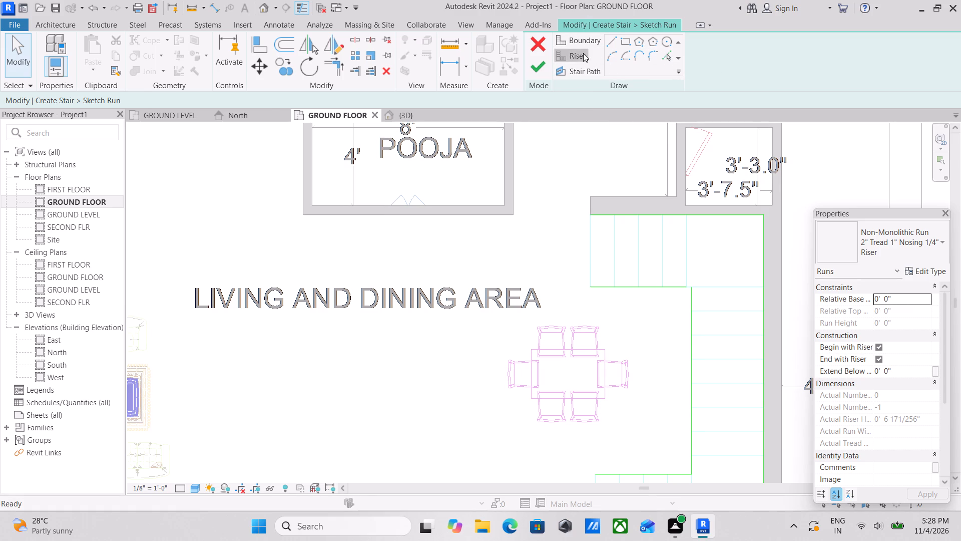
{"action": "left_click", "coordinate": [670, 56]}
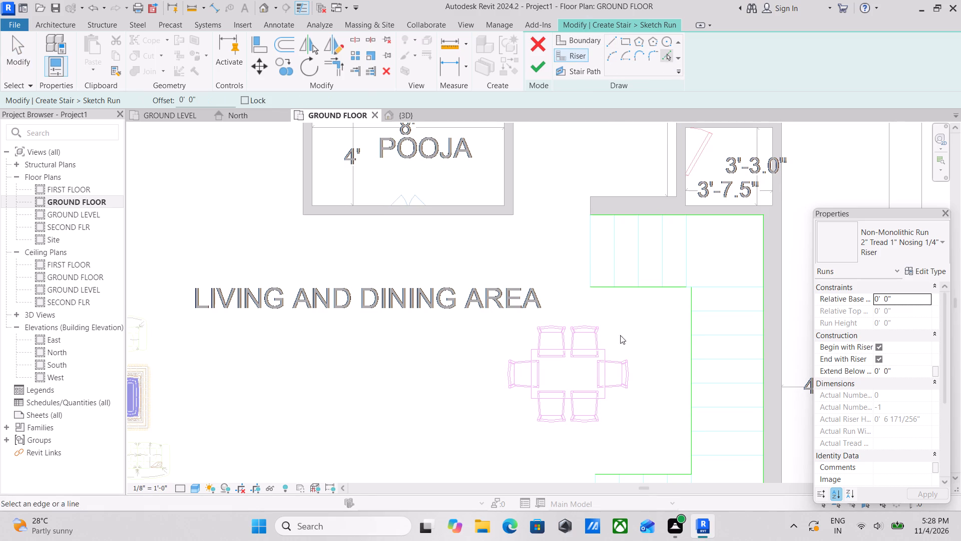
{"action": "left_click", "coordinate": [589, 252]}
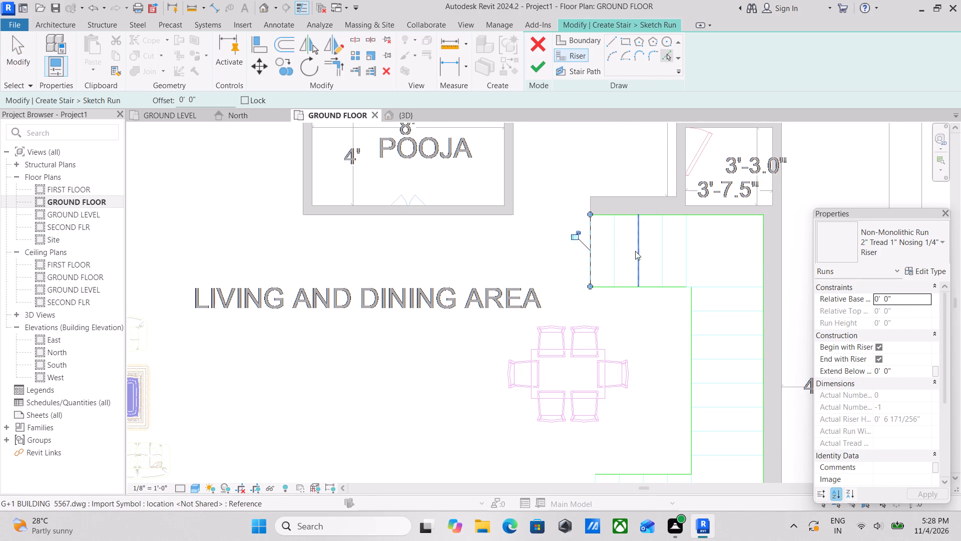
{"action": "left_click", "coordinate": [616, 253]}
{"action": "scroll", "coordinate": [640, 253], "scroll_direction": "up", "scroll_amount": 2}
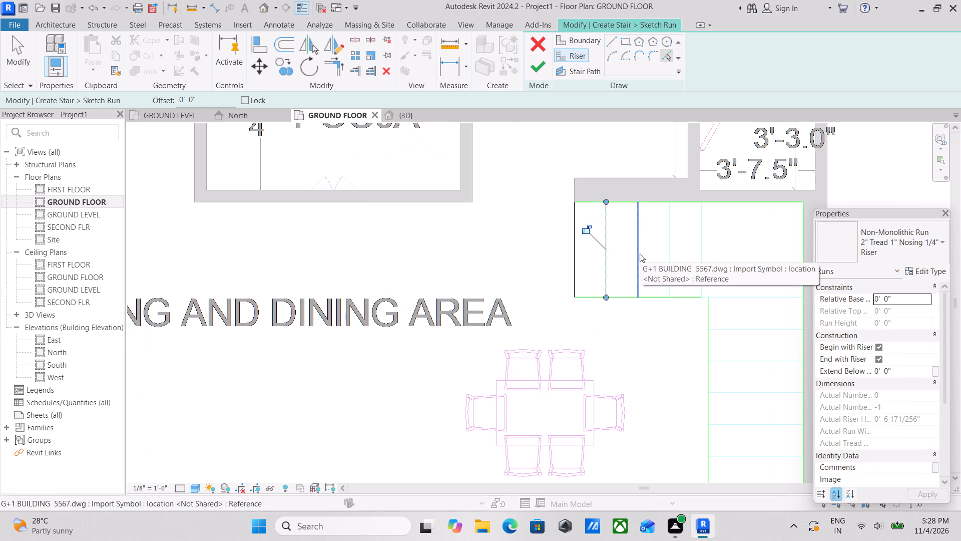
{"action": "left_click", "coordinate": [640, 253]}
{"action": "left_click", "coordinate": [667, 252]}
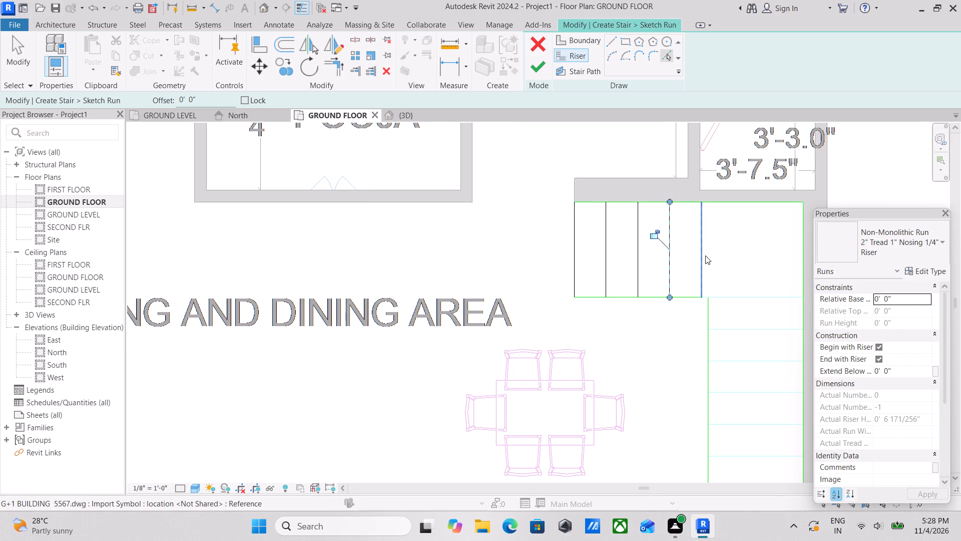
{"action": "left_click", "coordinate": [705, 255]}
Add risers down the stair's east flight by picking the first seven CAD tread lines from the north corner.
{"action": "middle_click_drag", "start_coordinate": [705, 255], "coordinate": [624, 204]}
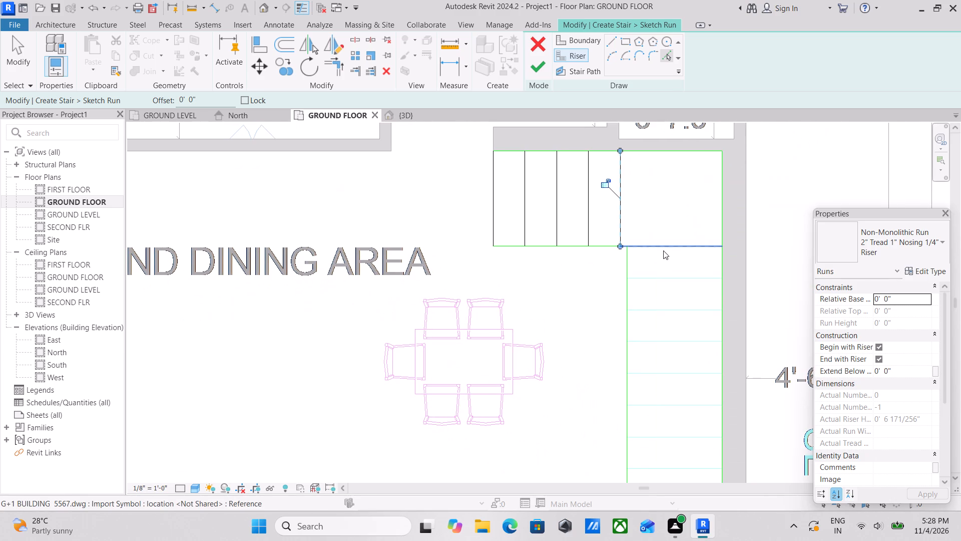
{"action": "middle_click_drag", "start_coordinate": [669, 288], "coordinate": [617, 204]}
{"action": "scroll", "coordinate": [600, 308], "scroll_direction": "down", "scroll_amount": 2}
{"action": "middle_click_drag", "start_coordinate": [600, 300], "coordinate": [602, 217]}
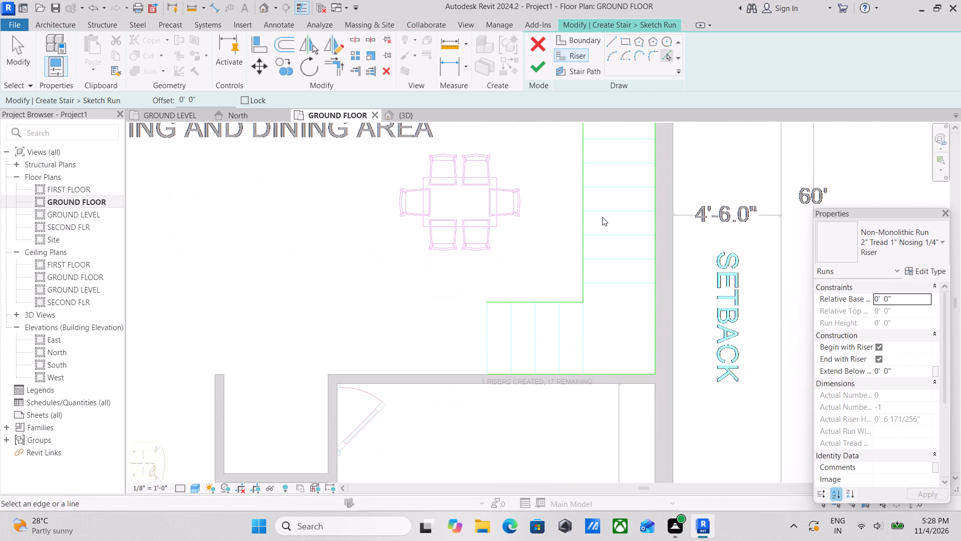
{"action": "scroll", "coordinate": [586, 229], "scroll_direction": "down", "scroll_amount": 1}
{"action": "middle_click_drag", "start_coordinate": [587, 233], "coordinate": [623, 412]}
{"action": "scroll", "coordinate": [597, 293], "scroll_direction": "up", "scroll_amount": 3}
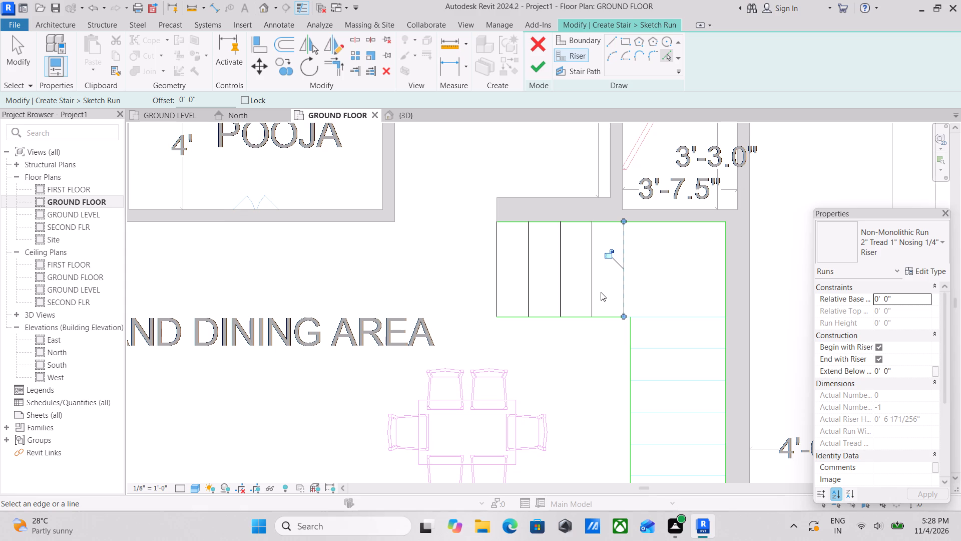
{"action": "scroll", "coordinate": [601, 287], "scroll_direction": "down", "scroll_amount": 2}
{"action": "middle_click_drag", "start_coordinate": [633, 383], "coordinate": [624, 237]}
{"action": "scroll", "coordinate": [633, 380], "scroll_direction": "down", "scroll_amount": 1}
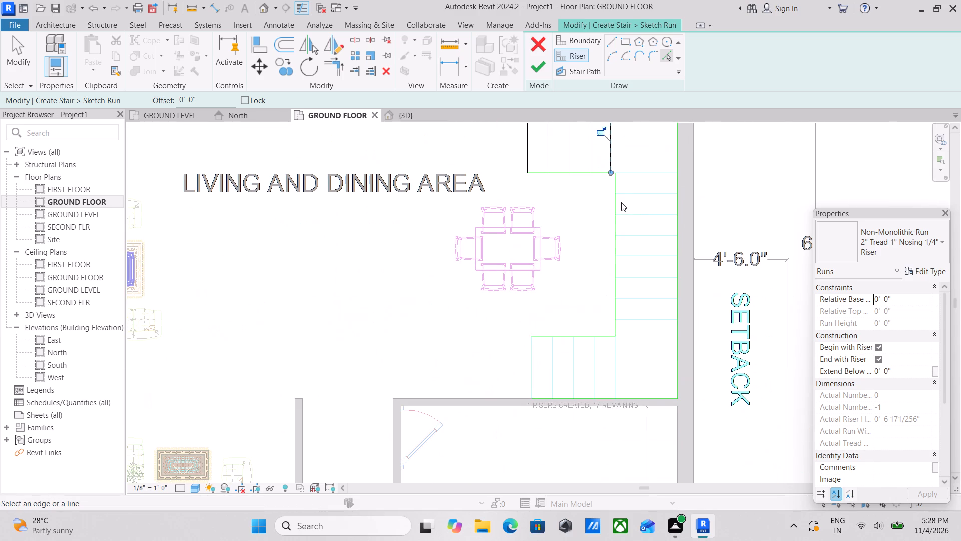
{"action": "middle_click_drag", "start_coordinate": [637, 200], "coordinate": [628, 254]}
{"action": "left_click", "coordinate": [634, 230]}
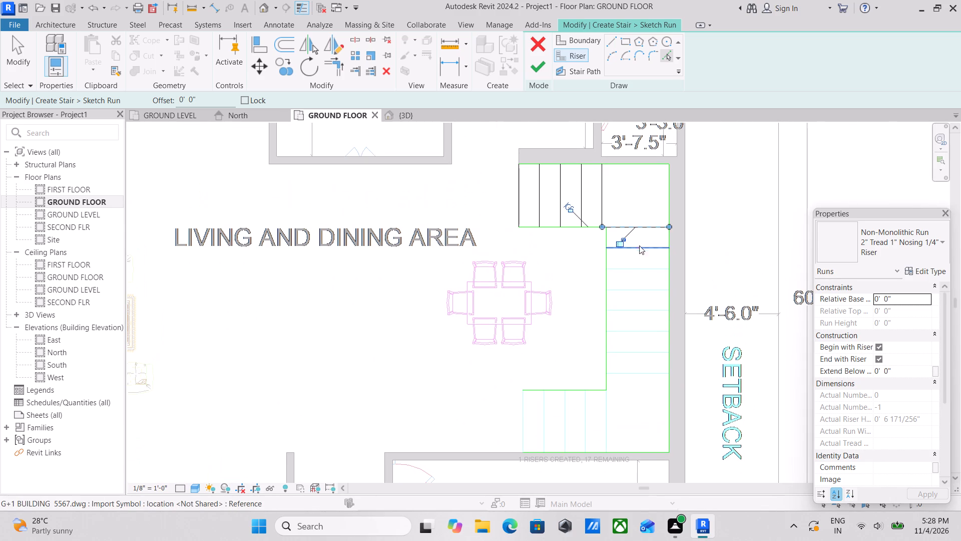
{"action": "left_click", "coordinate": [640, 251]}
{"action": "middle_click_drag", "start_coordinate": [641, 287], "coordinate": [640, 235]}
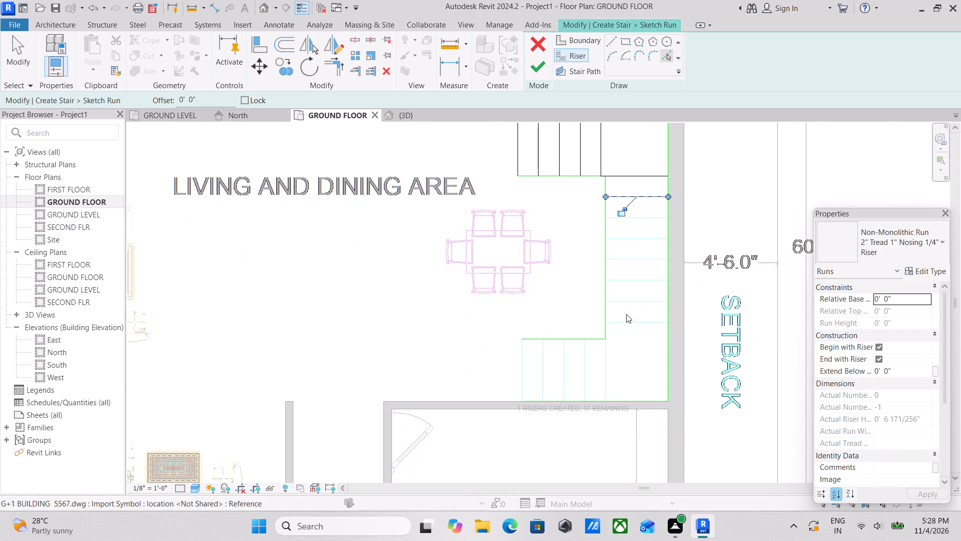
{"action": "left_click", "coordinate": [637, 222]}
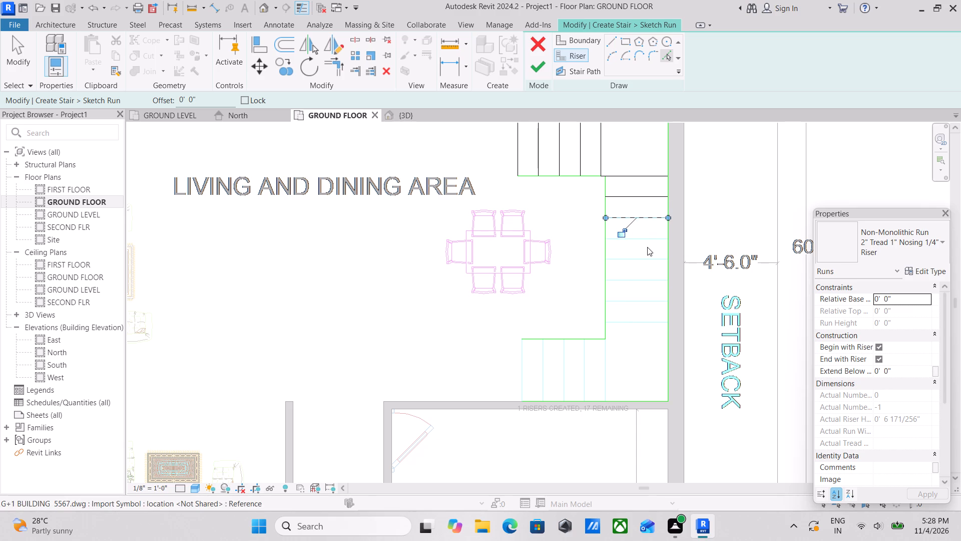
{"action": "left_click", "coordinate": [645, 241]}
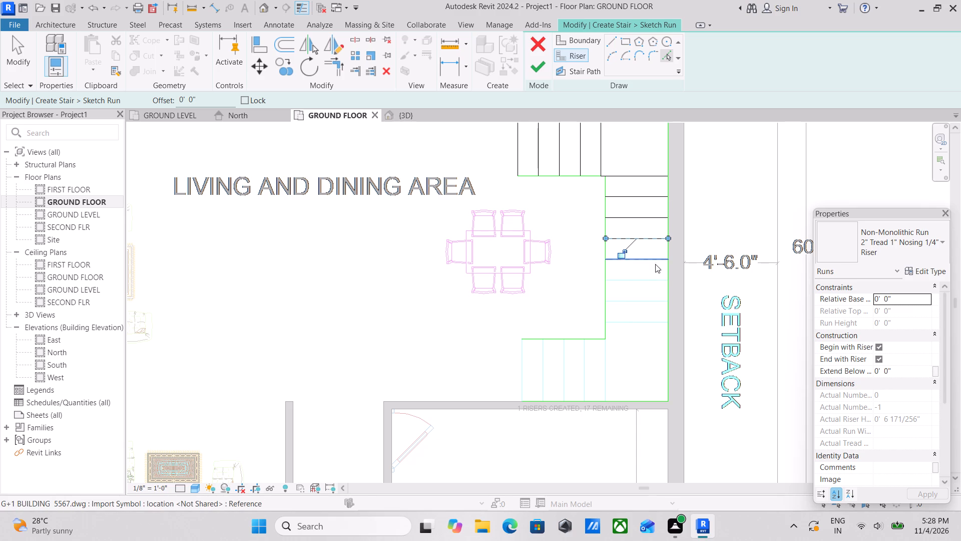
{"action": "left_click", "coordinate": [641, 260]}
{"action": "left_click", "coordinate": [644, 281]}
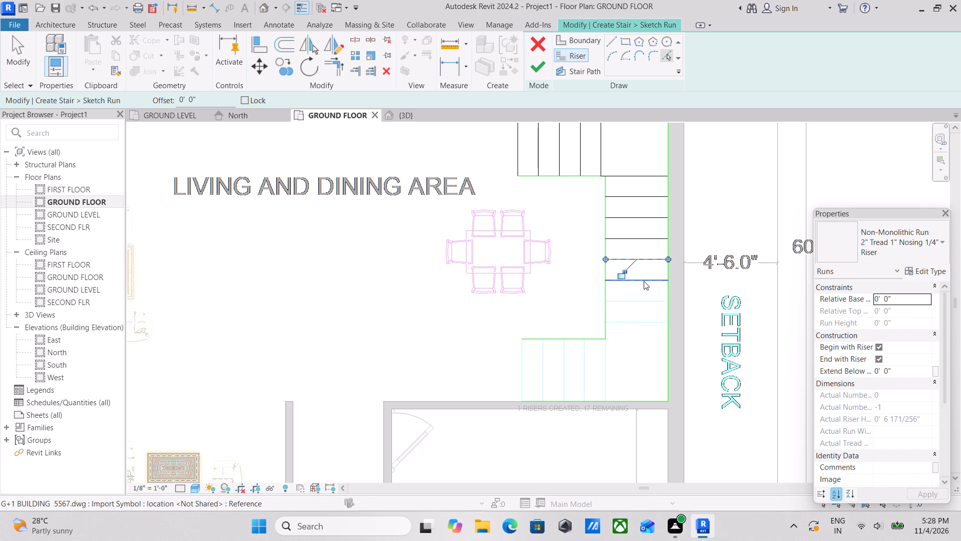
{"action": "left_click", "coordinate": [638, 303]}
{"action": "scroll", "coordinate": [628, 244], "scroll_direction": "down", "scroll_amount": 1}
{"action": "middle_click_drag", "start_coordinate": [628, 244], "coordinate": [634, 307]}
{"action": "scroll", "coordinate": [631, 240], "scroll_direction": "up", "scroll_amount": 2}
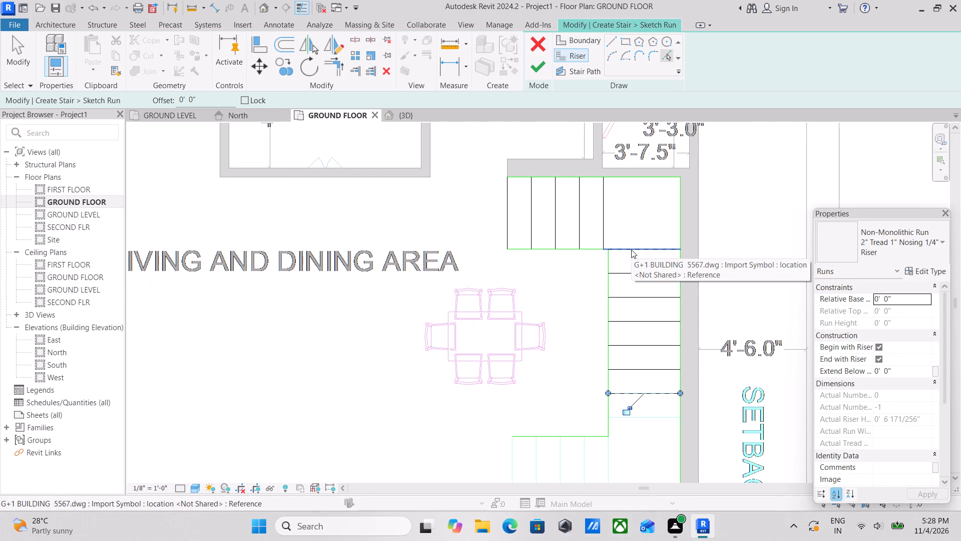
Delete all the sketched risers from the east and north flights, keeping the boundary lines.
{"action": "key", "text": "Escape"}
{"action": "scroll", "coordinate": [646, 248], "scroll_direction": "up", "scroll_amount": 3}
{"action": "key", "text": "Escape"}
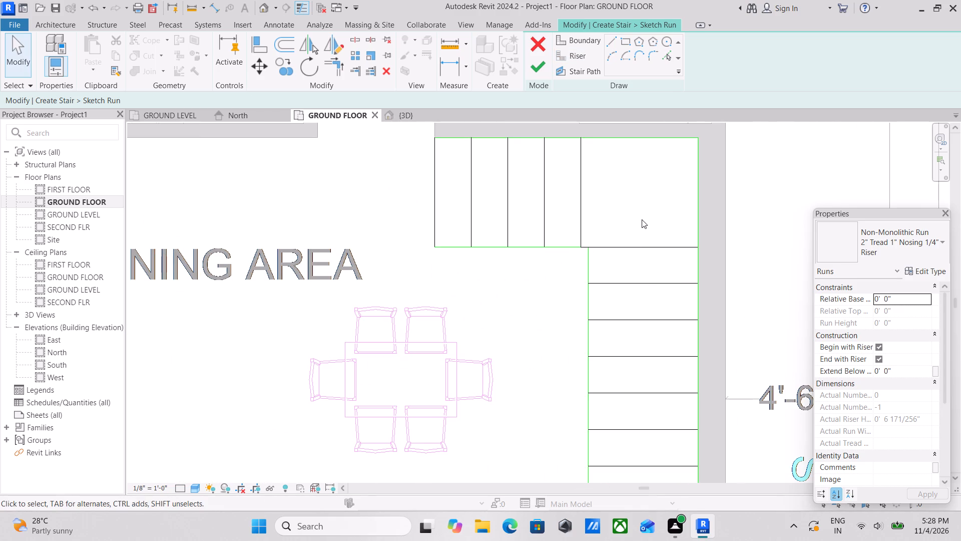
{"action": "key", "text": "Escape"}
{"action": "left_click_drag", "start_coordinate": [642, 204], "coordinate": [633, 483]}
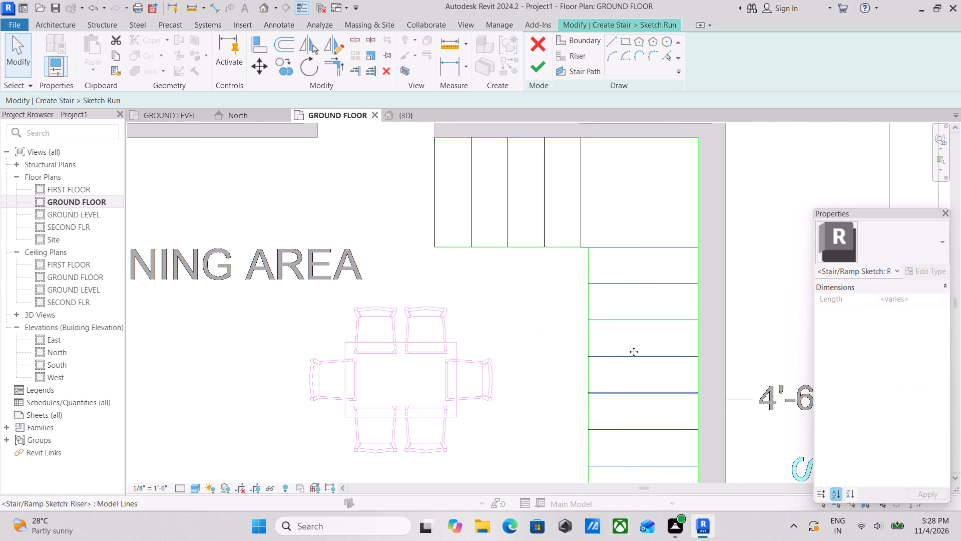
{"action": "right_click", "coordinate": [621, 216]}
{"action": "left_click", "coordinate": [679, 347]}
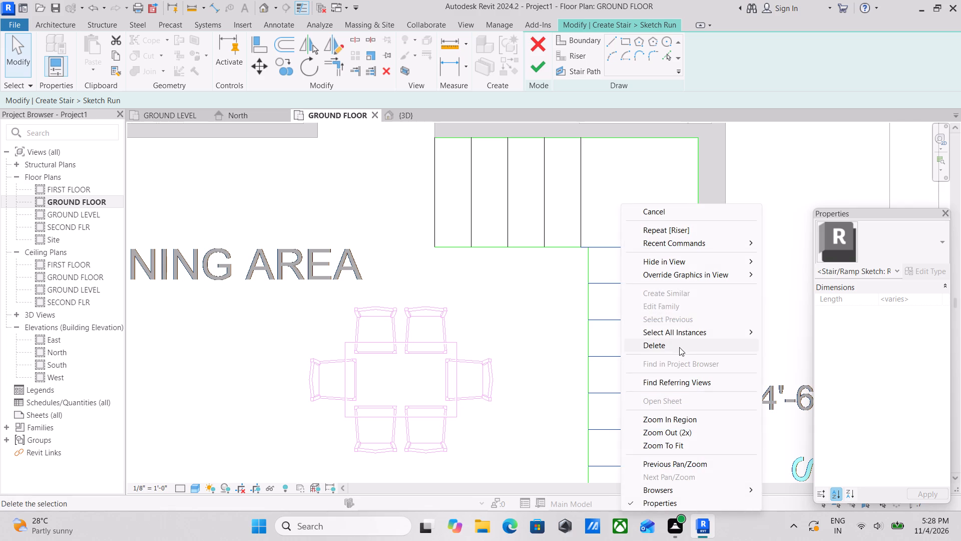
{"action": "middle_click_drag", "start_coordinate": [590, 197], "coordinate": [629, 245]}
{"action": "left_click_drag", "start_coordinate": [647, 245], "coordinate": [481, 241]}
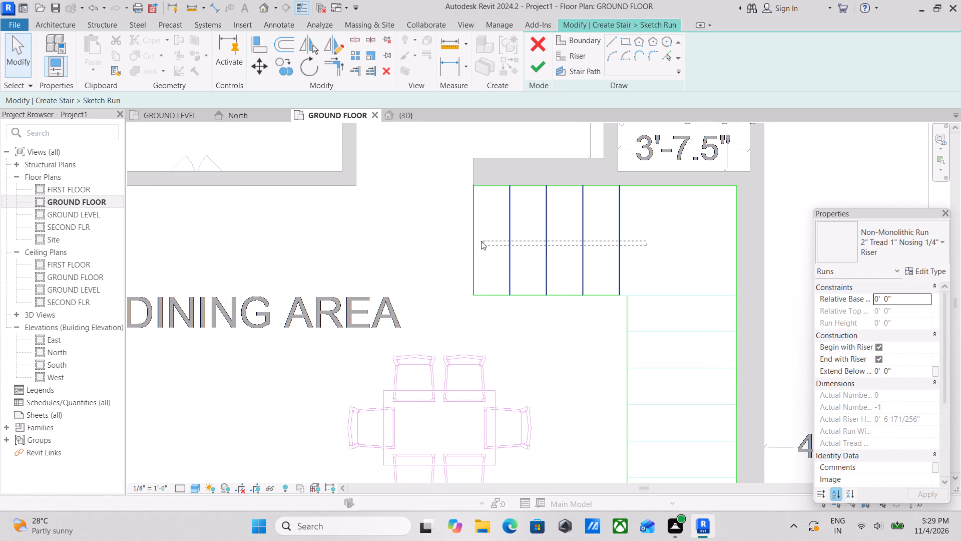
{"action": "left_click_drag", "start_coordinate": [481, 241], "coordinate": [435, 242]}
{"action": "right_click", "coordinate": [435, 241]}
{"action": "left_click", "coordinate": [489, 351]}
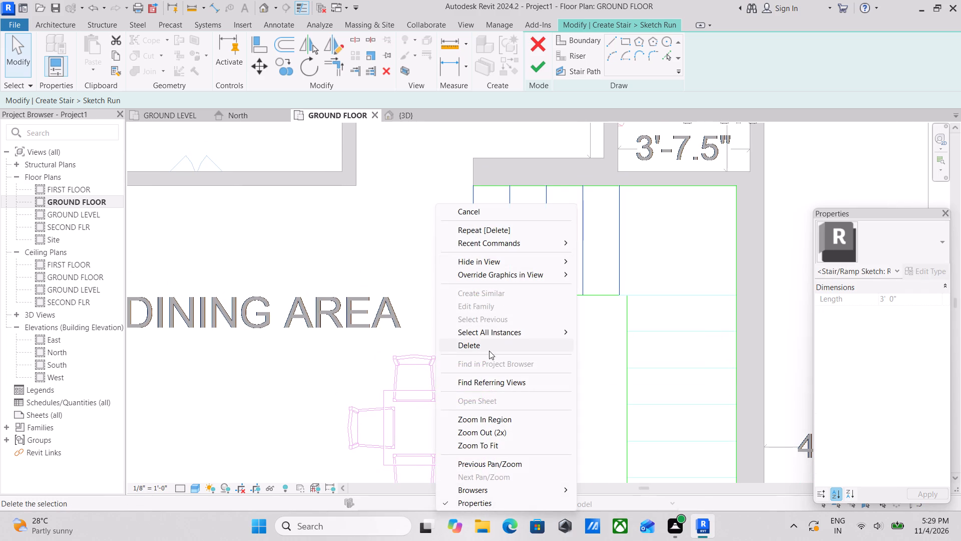
Add risers to the stair's north flight by picking its five CAD tread lines from west to east.
{"action": "scroll", "coordinate": [538, 197], "scroll_direction": "up", "scroll_amount": 2}
{"action": "middle_click_drag", "start_coordinate": [539, 197], "coordinate": [546, 224]}
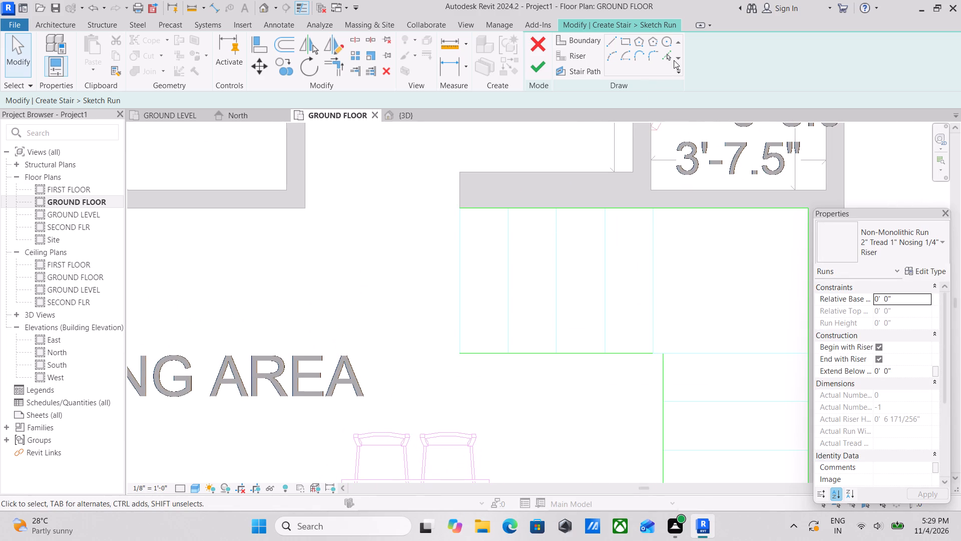
{"action": "left_click", "coordinate": [672, 58]}
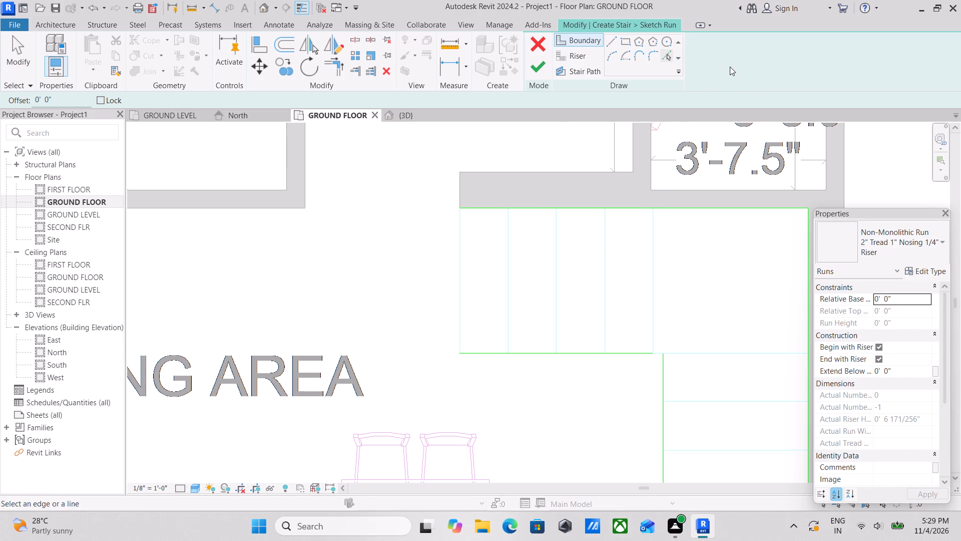
{"action": "left_click", "coordinate": [562, 57]}
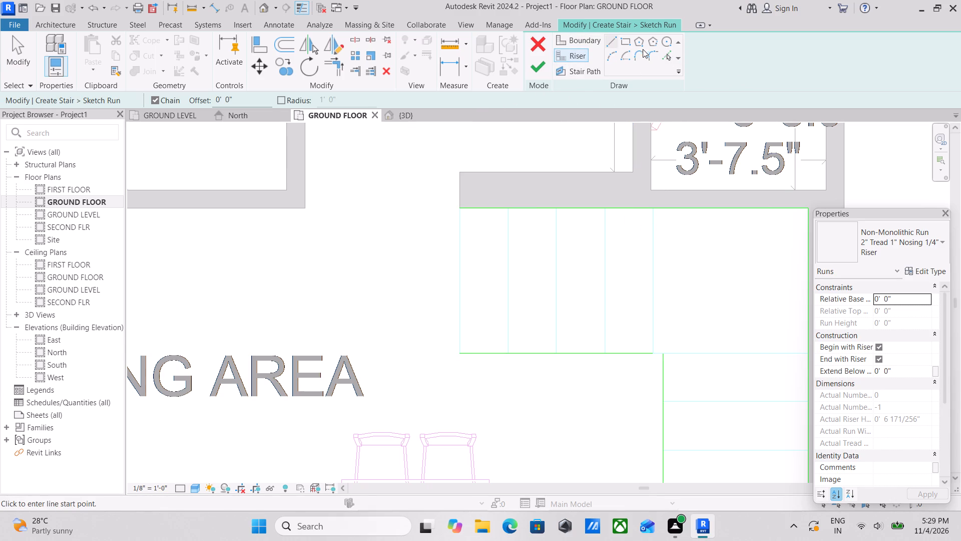
{"action": "left_click", "coordinate": [664, 56]}
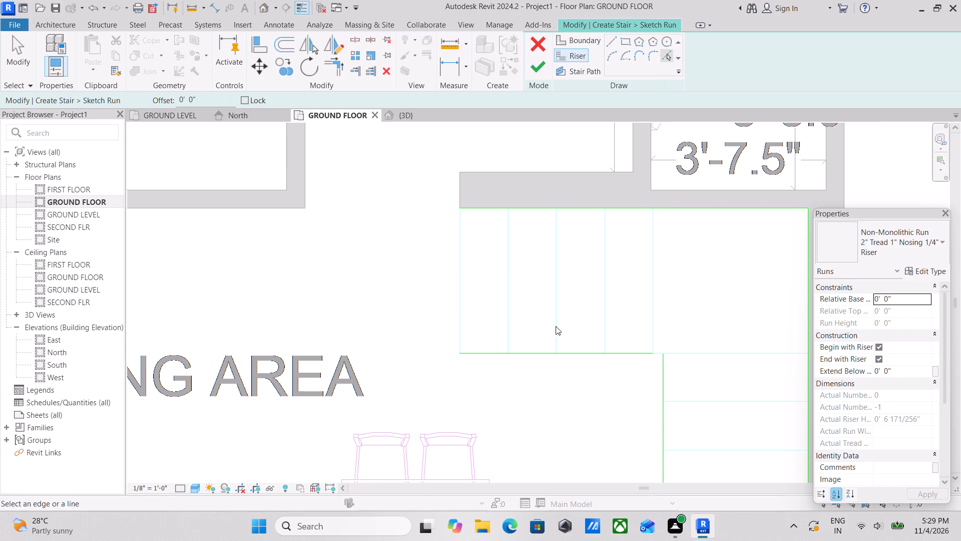
{"action": "left_click", "coordinate": [461, 310]}
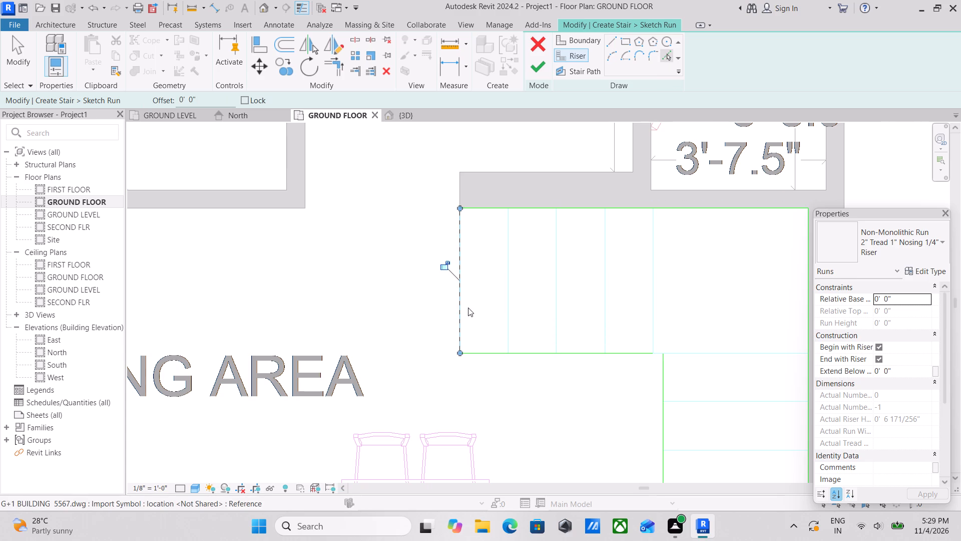
{"action": "scroll", "coordinate": [568, 319], "scroll_direction": "down", "scroll_amount": 2}
{"action": "middle_click_drag", "start_coordinate": [567, 304], "coordinate": [610, 173]}
{"action": "scroll", "coordinate": [619, 221], "scroll_direction": "down", "scroll_amount": 1}
{"action": "middle_click_drag", "start_coordinate": [619, 221], "coordinate": [604, 313]}
{"action": "scroll", "coordinate": [601, 260], "scroll_direction": "down", "scroll_amount": 5}
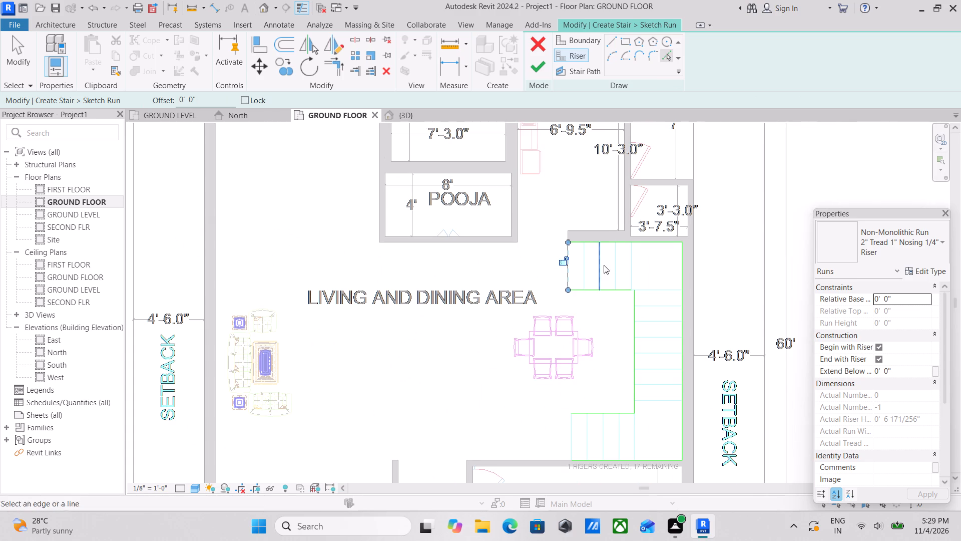
{"action": "left_click", "coordinate": [582, 264]}
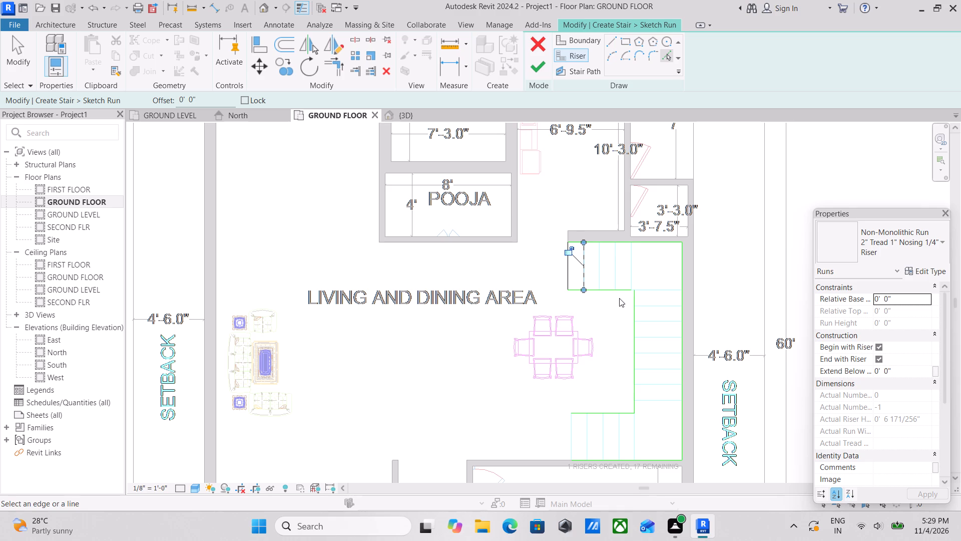
{"action": "left_click", "coordinate": [597, 261]}
{"action": "scroll", "coordinate": [632, 269], "scroll_direction": "up", "scroll_amount": 2}
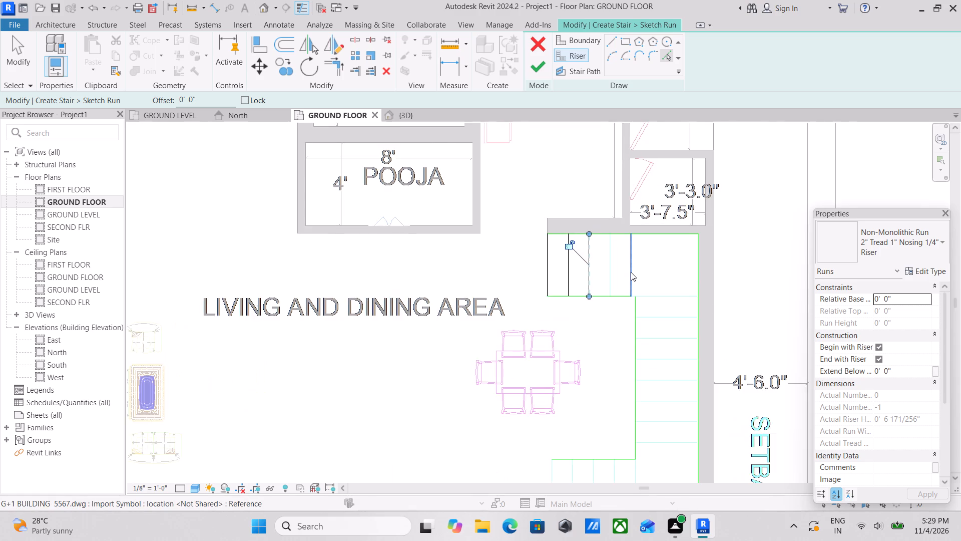
{"action": "scroll", "coordinate": [631, 272], "scroll_direction": "up", "scroll_amount": 3}
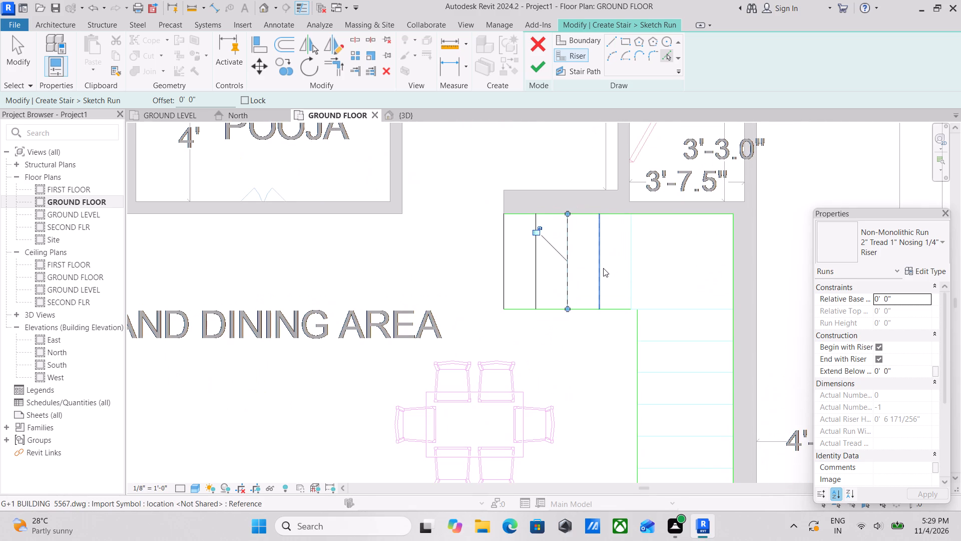
{"action": "left_click", "coordinate": [603, 268]}
{"action": "left_click", "coordinate": [635, 267]}
Add two risers to the east flight by picking the first two CAD tread lines south of the corner landing's edge.
{"action": "scroll", "coordinate": [635, 267], "scroll_direction": "down", "scroll_amount": 1}
{"action": "middle_click_drag", "start_coordinate": [635, 267], "coordinate": [636, 104]}
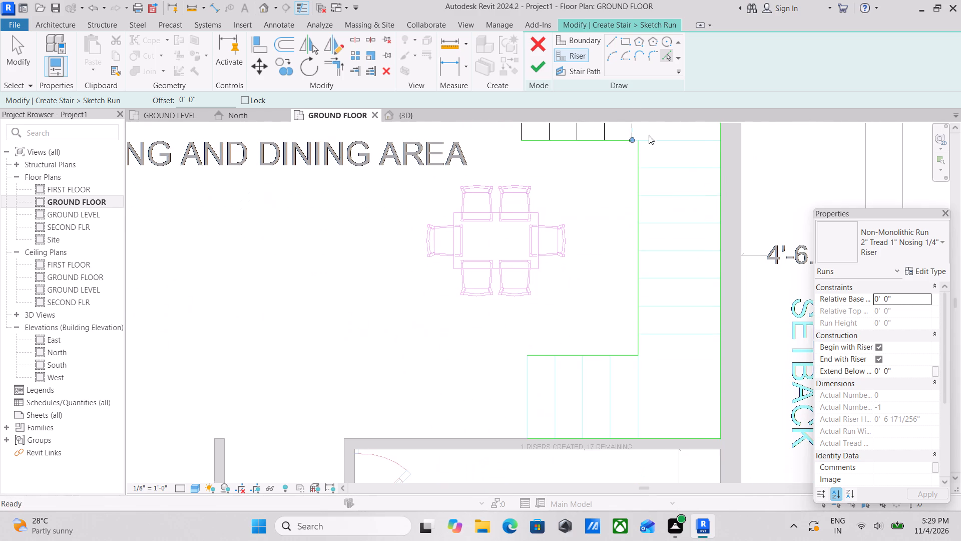
{"action": "middle_click_drag", "start_coordinate": [666, 332], "coordinate": [627, 303]}
{"action": "middle_click_drag", "start_coordinate": [618, 242], "coordinate": [622, 368]}
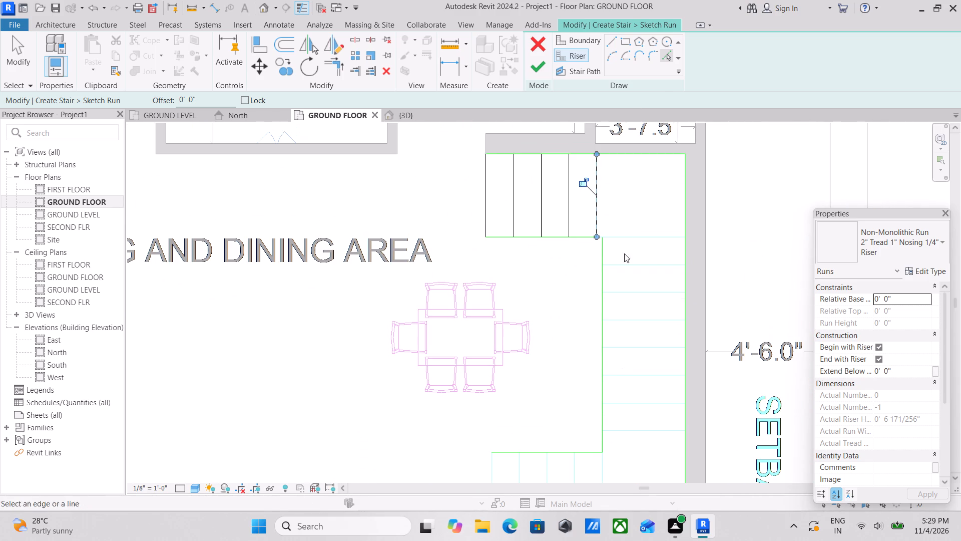
{"action": "left_click", "coordinate": [639, 268]}
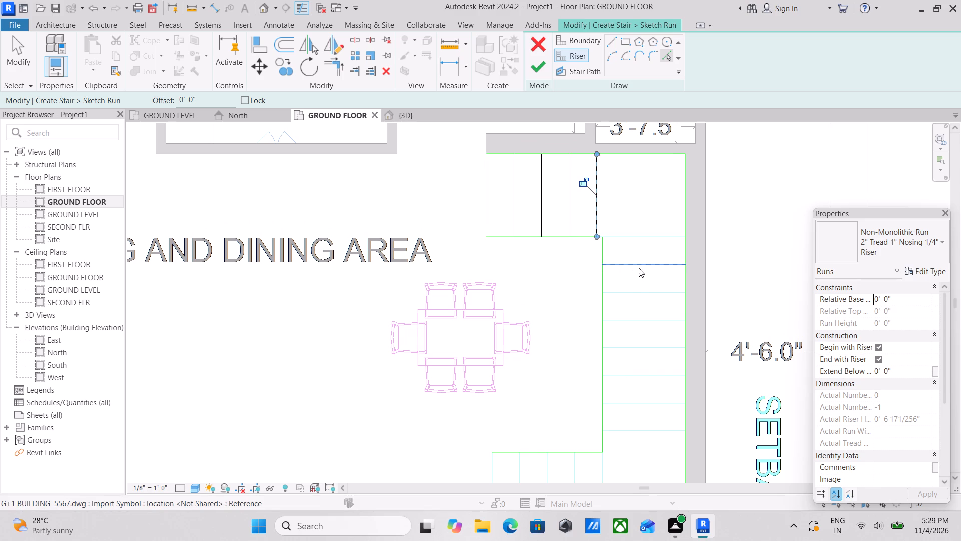
{"action": "left_click", "coordinate": [636, 293]}
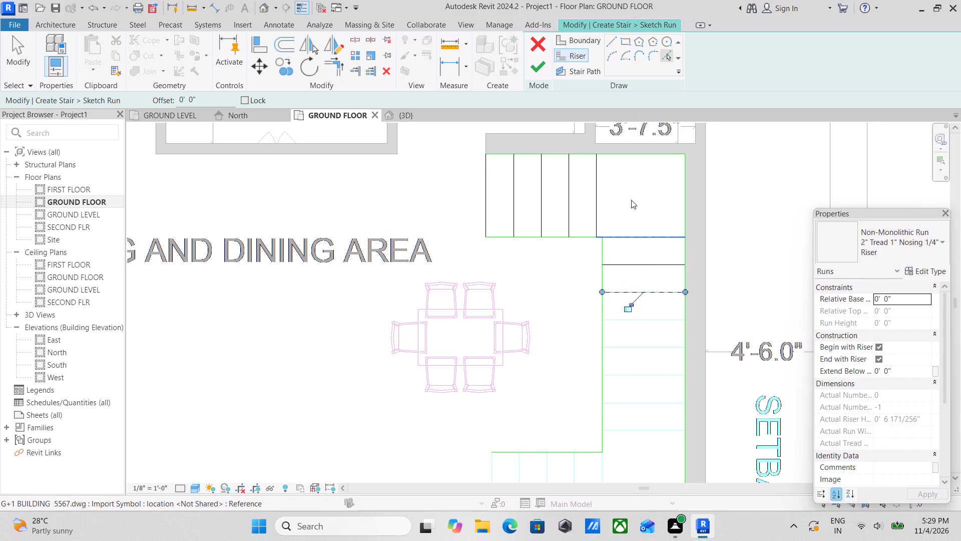
Add risers to the stair's south flight by picking its five CAD tread lines from west to east.
{"action": "scroll", "coordinate": [631, 336], "scroll_direction": "down", "scroll_amount": 3}
{"action": "middle_click_drag", "start_coordinate": [632, 315], "coordinate": [638, 222]}
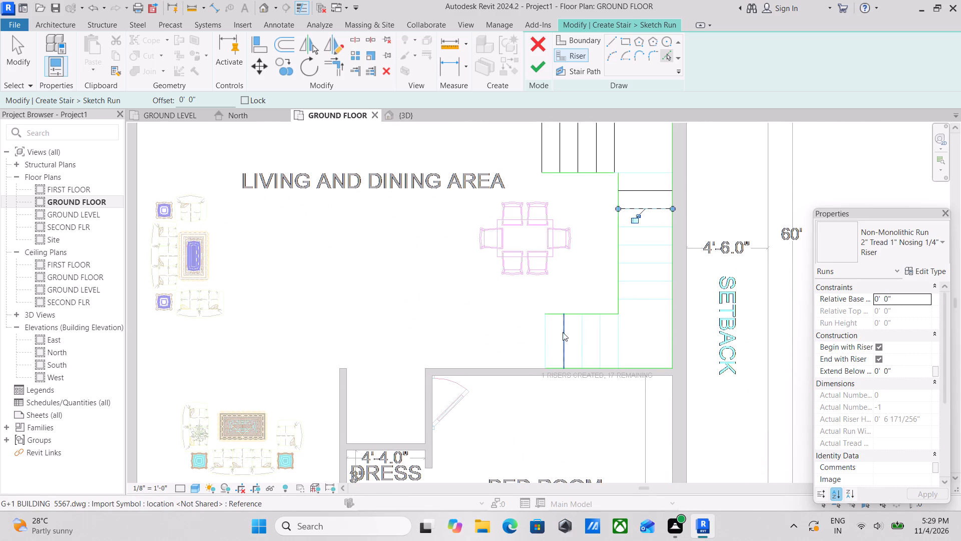
{"action": "left_click", "coordinate": [551, 336]}
{"action": "left_click", "coordinate": [564, 336]}
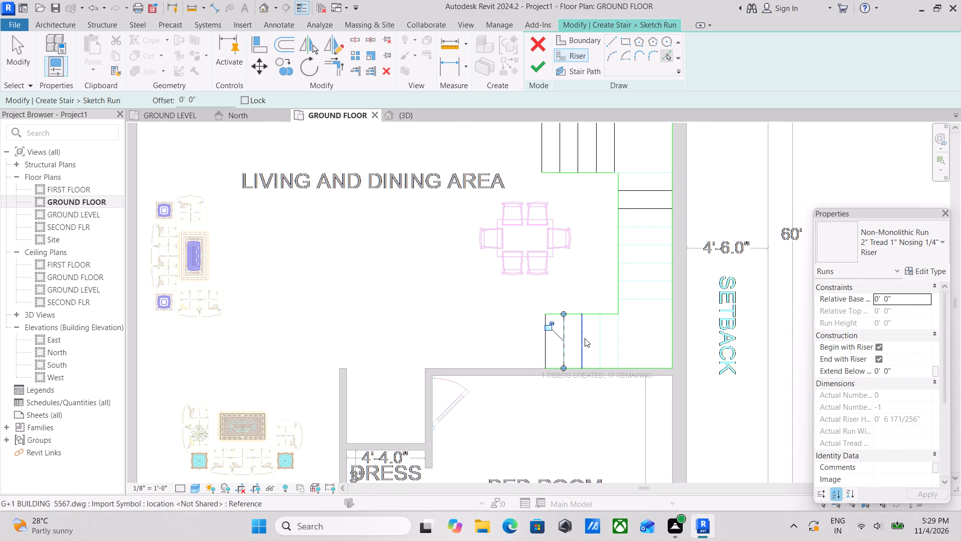
{"action": "left_click", "coordinate": [584, 338]}
{"action": "left_click", "coordinate": [595, 337]}
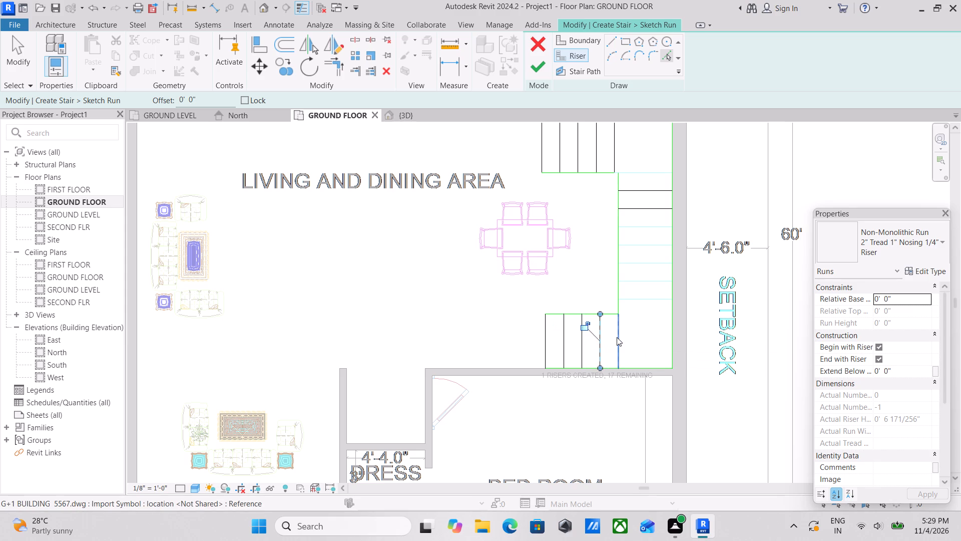
{"action": "left_click", "coordinate": [617, 337]}
Add the six missing east-flight risers by picking CAD tread lines from the south end up to the north landing's edge.
{"action": "left_click", "coordinate": [653, 299]}
{"action": "left_click", "coordinate": [654, 280]}
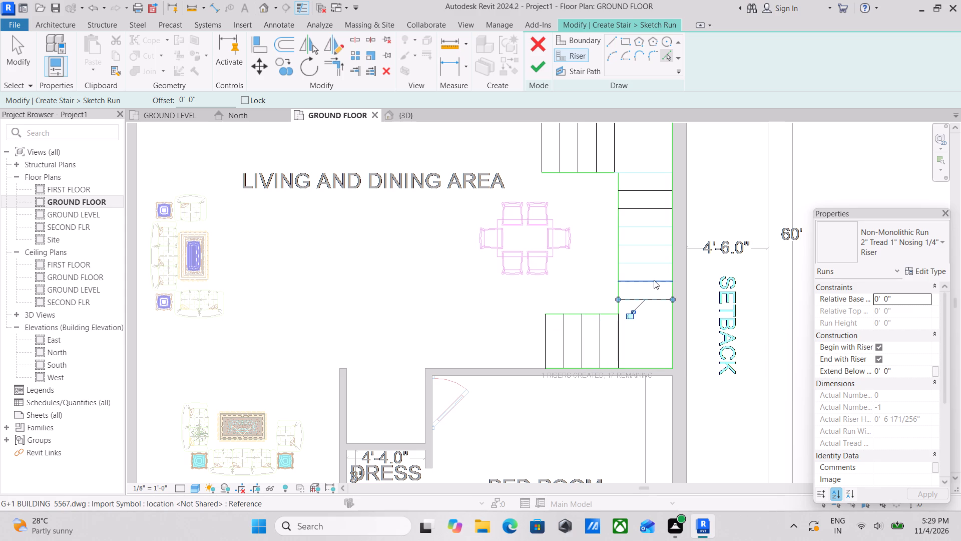
{"action": "middle_click_drag", "start_coordinate": [654, 283], "coordinate": [651, 320]}
{"action": "left_click", "coordinate": [647, 302]}
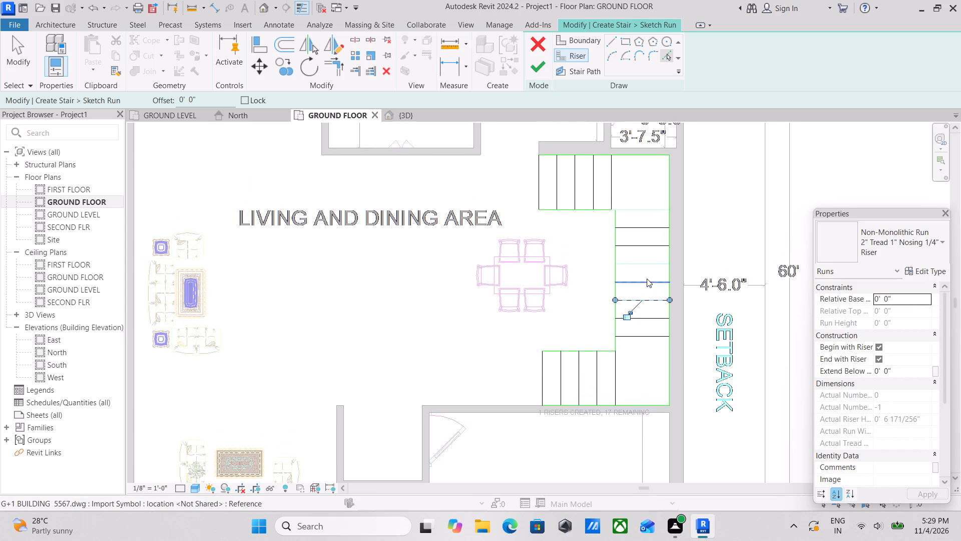
{"action": "left_click", "coordinate": [647, 279]}
{"action": "left_click", "coordinate": [645, 263]}
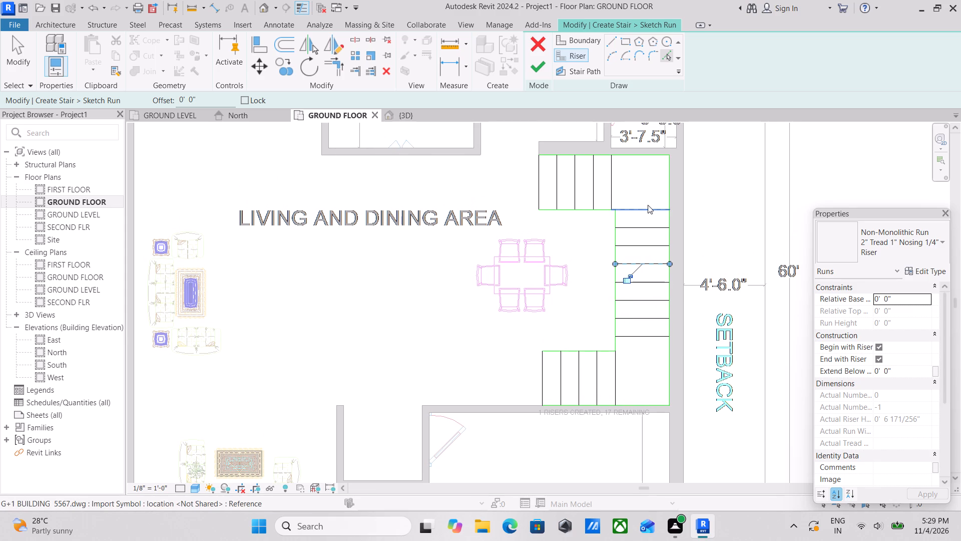
{"action": "left_click", "coordinate": [647, 213]}
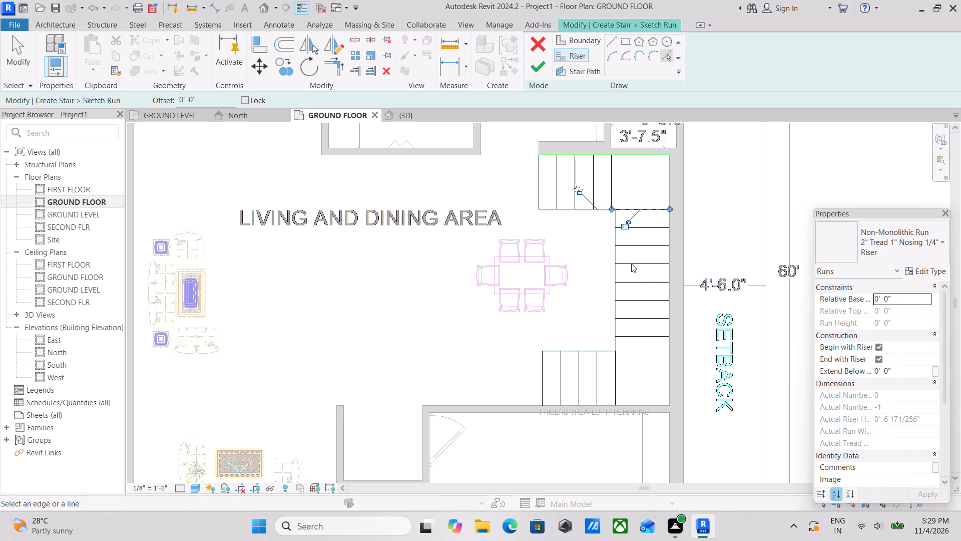
Shorten the riser at the north landing's edge to 3' 0" so it starts on the east flight's inner boundary.
{"action": "middle_click_drag", "start_coordinate": [626, 247], "coordinate": [634, 370]}
{"action": "scroll", "coordinate": [650, 325], "scroll_direction": "up", "scroll_amount": 3}
{"action": "scroll", "coordinate": [615, 365], "scroll_direction": "up", "scroll_amount": 2}
{"action": "key", "text": "Escape"}
{"action": "scroll", "coordinate": [610, 329], "scroll_direction": "up", "scroll_amount": 2}
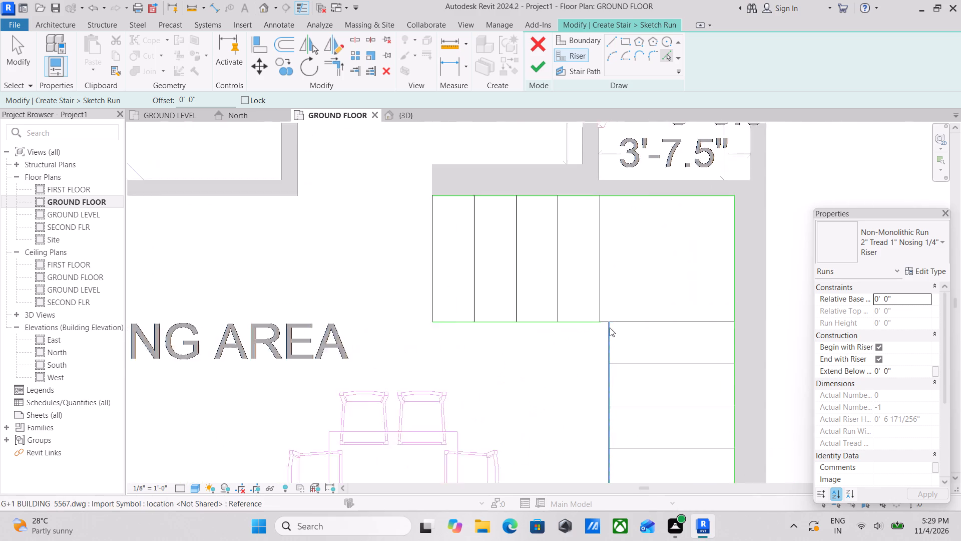
{"action": "scroll", "coordinate": [610, 328], "scroll_direction": "up", "scroll_amount": 4}
{"action": "key", "text": "Escape"}
{"action": "key", "text": "Escape"}
{"action": "key", "text": "Escape"}
{"action": "key", "text": "Escape"}
{"action": "scroll", "coordinate": [595, 310], "scroll_direction": "up", "scroll_amount": 4}
{"action": "left_click", "coordinate": [595, 313]}
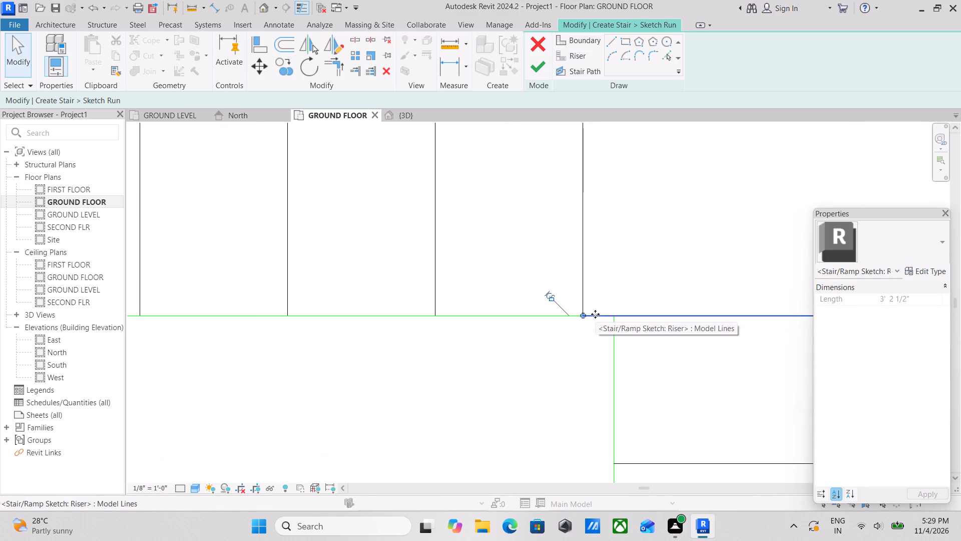
{"action": "scroll", "coordinate": [590, 319], "scroll_direction": "up", "scroll_amount": 1}
{"action": "left_click_drag", "start_coordinate": [584, 314], "coordinate": [593, 314]}
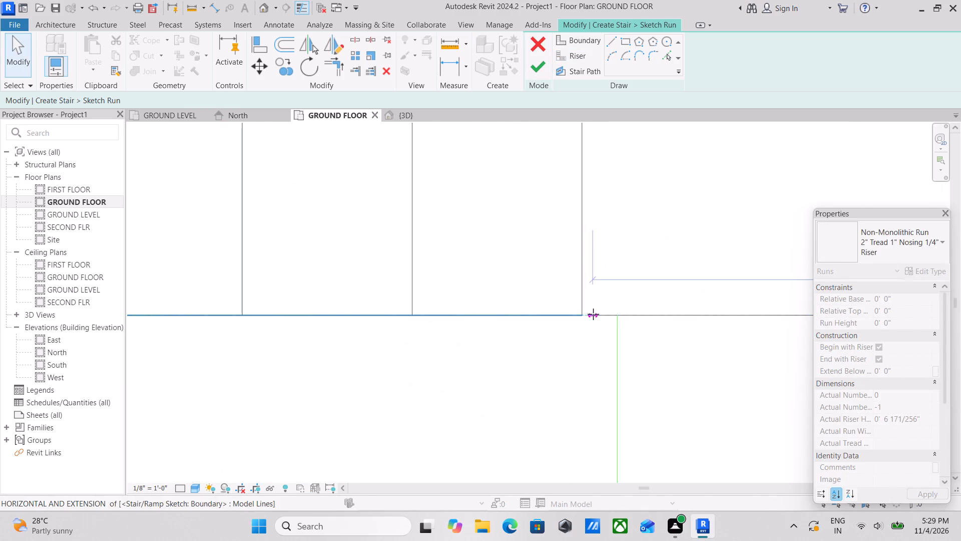
{"action": "left_click_drag", "start_coordinate": [593, 314], "coordinate": [617, 317]}
{"action": "scroll", "coordinate": [617, 317], "scroll_direction": "down", "scroll_amount": 3}
{"action": "scroll", "coordinate": [646, 246], "scroll_direction": "down", "scroll_amount": 3}
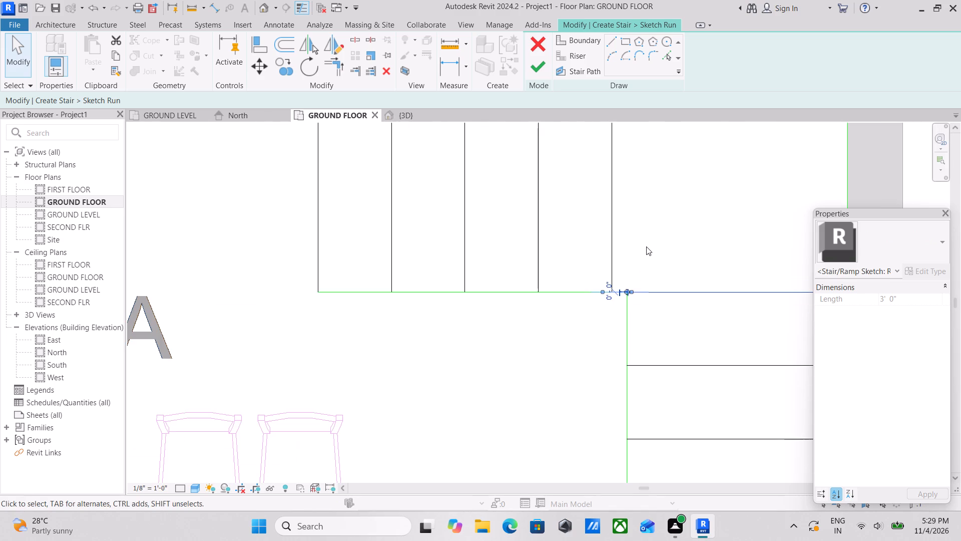
{"action": "key", "text": "Escape"}
Extend the north flight's inner boundary line east to meet the top of the east flight's inner boundary.
{"action": "scroll", "coordinate": [673, 251], "scroll_direction": "down", "scroll_amount": 4}
{"action": "scroll", "coordinate": [661, 263], "scroll_direction": "up", "scroll_amount": 6}
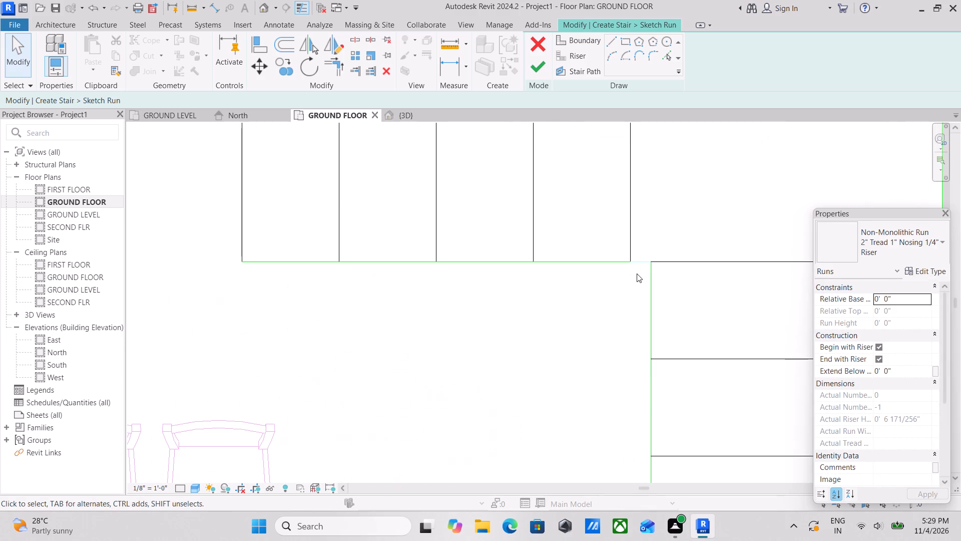
{"action": "scroll", "coordinate": [638, 263], "scroll_direction": "up", "scroll_amount": 3}
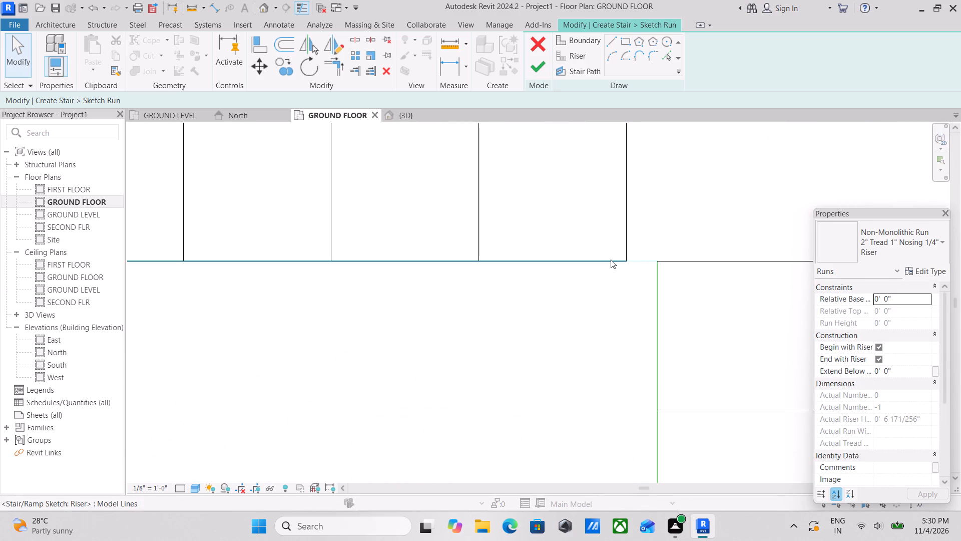
{"action": "key", "text": "Escape"}
{"action": "key", "text": "Escape"}
{"action": "left_click", "coordinate": [608, 259]}
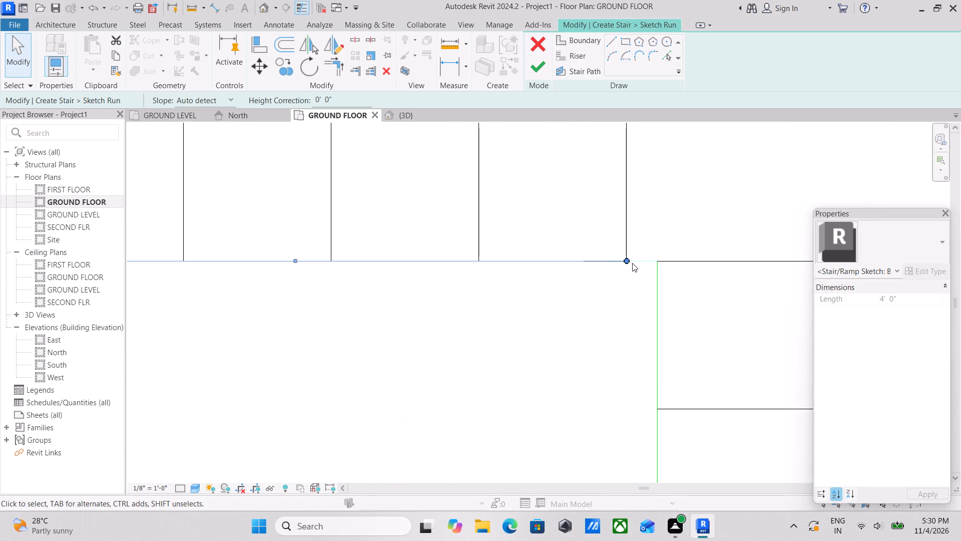
{"action": "left_click_drag", "start_coordinate": [628, 261], "coordinate": [658, 262]}
{"action": "key", "text": "Escape"}
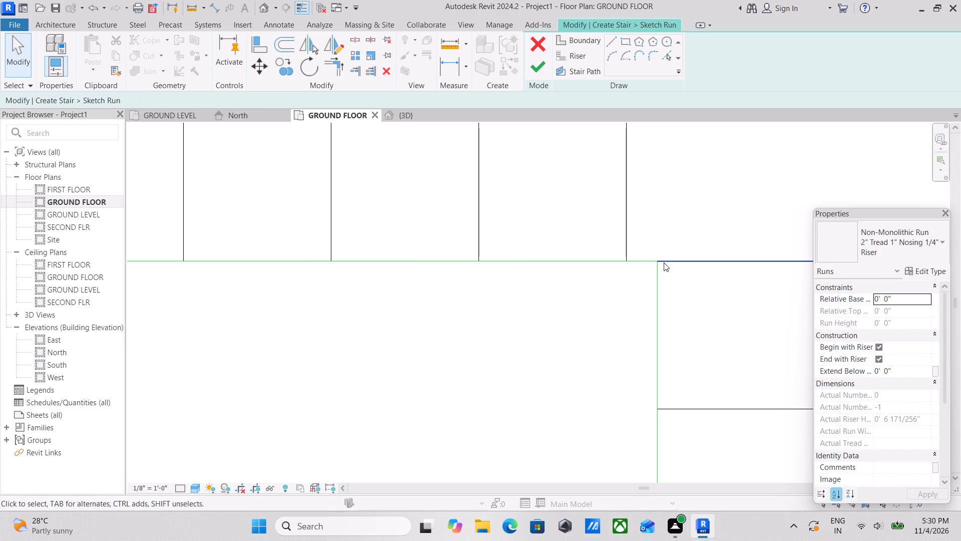
{"action": "key", "text": "Escape"}
Examine the riser and boundary joints around the stair sketch, including the inner corner at the south flight.
{"action": "scroll", "coordinate": [679, 262], "scroll_direction": "down", "scroll_amount": 9}
{"action": "middle_click_drag", "start_coordinate": [744, 213], "coordinate": [693, 245]}
{"action": "scroll", "coordinate": [688, 246], "scroll_direction": "up", "scroll_amount": 1}
{"action": "scroll", "coordinate": [691, 228], "scroll_direction": "down", "scroll_amount": 3}
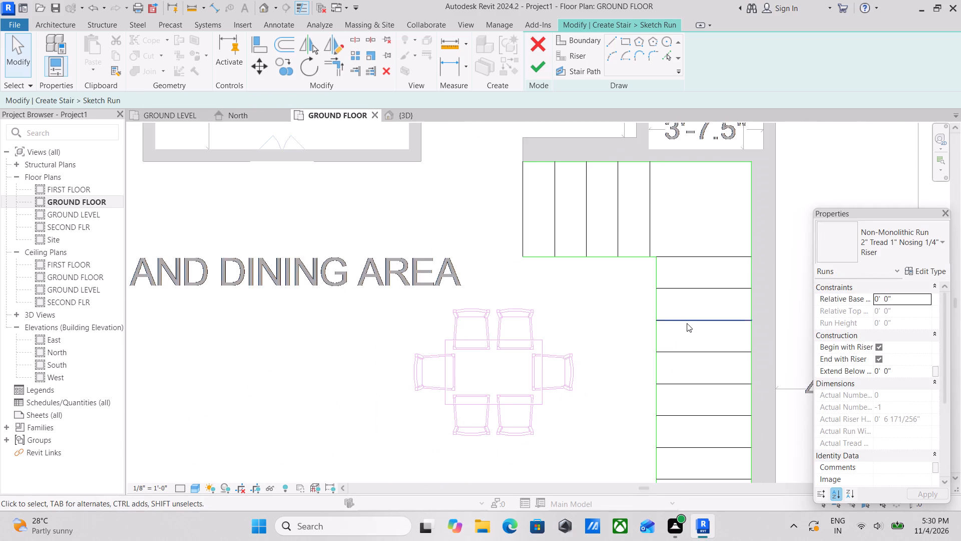
{"action": "scroll", "coordinate": [687, 323], "scroll_direction": "down", "scroll_amount": 3}
{"action": "middle_click_drag", "start_coordinate": [687, 295], "coordinate": [690, 163]}
{"action": "scroll", "coordinate": [668, 341], "scroll_direction": "up", "scroll_amount": 3}
{"action": "scroll", "coordinate": [685, 289], "scroll_direction": "up", "scroll_amount": 4}
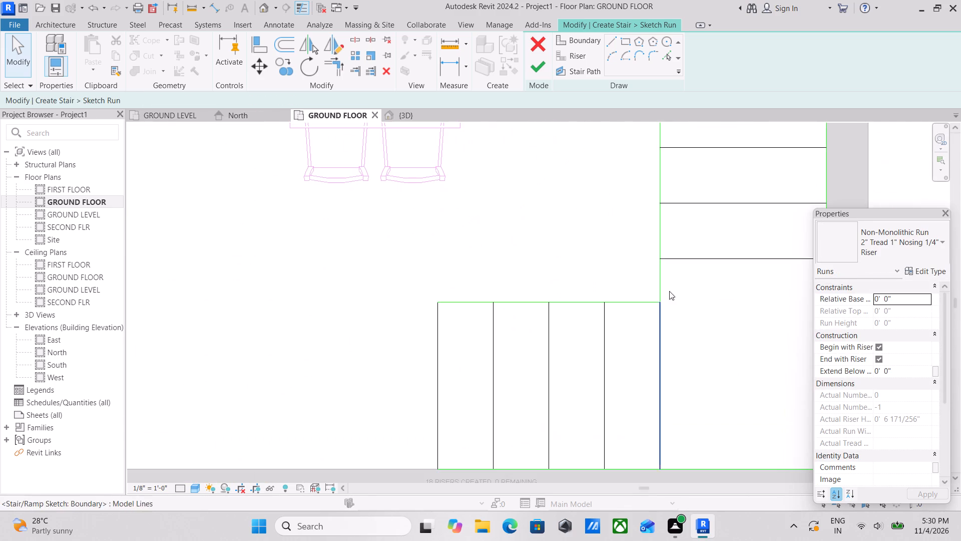
{"action": "scroll", "coordinate": [672, 290], "scroll_direction": "down", "scroll_amount": 6}
{"action": "middle_click_drag", "start_coordinate": [676, 314], "coordinate": [664, 426]}
{"action": "scroll", "coordinate": [605, 262], "scroll_direction": "down", "scroll_amount": 1}
{"action": "middle_click_drag", "start_coordinate": [607, 265], "coordinate": [629, 313]}
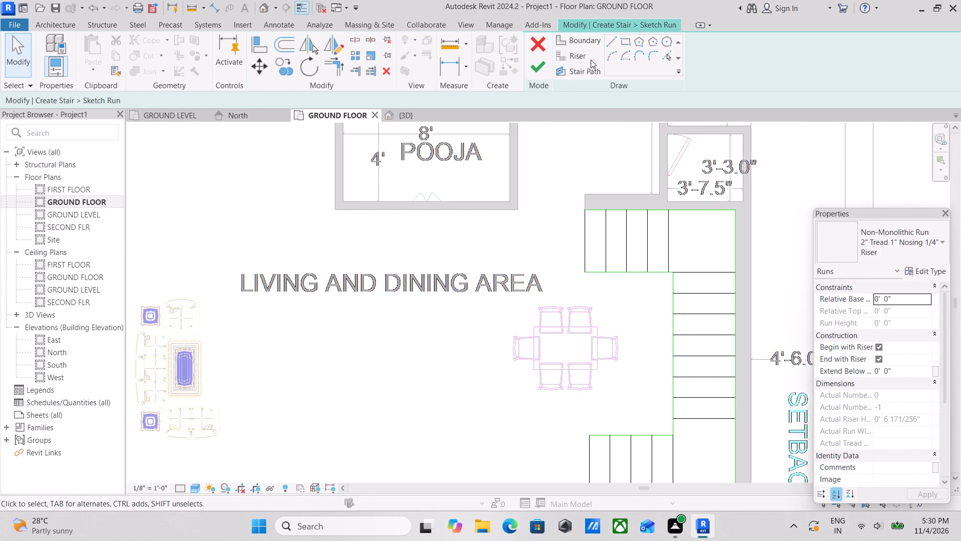
Draw the stair path from the north flight's west end, about 5' 9" east, down the east flight's middle, and west through the south flight.
{"action": "left_click", "coordinate": [581, 68]}
{"action": "scroll", "coordinate": [611, 252], "scroll_direction": "up", "scroll_amount": 3}
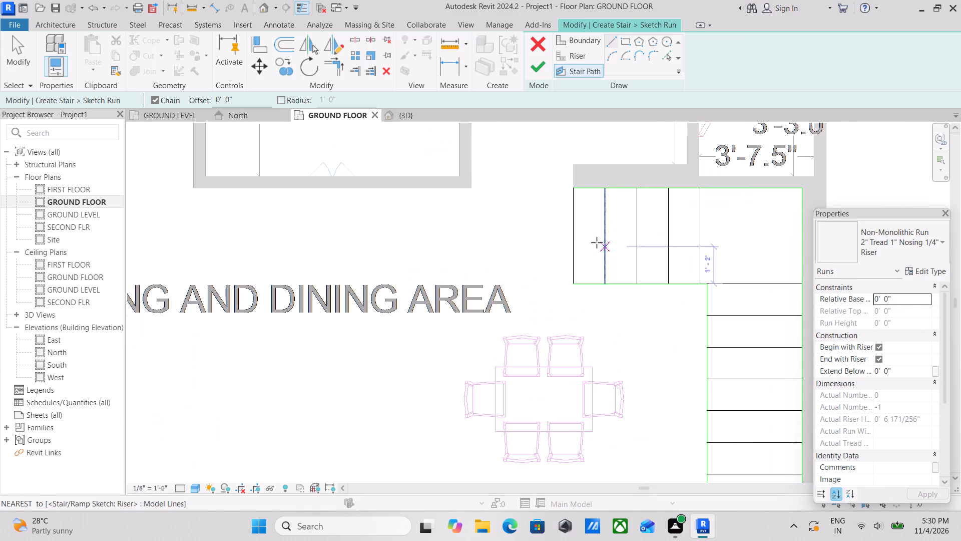
{"action": "left_click", "coordinate": [572, 237]}
{"action": "middle_click_drag", "start_coordinate": [692, 235], "coordinate": [618, 194]}
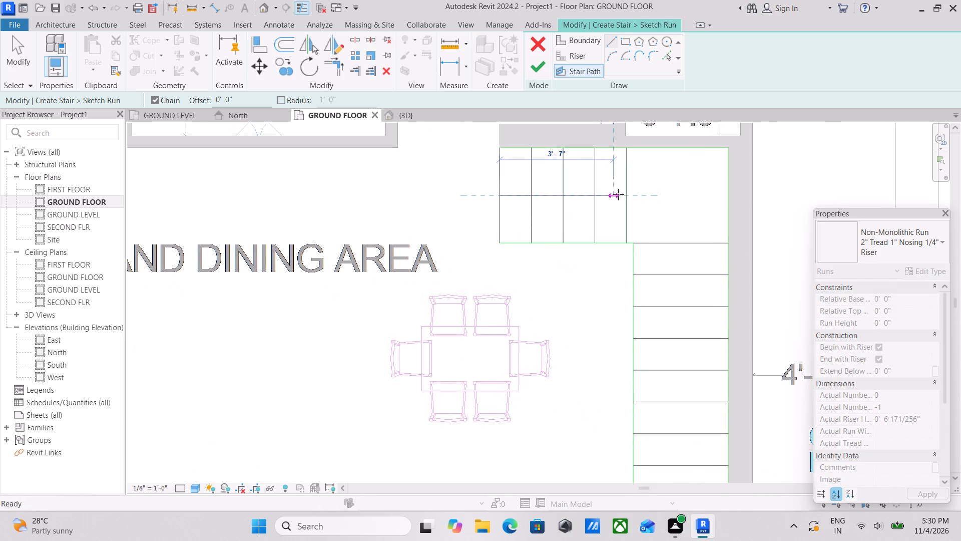
{"action": "left_click", "coordinate": [681, 191]}
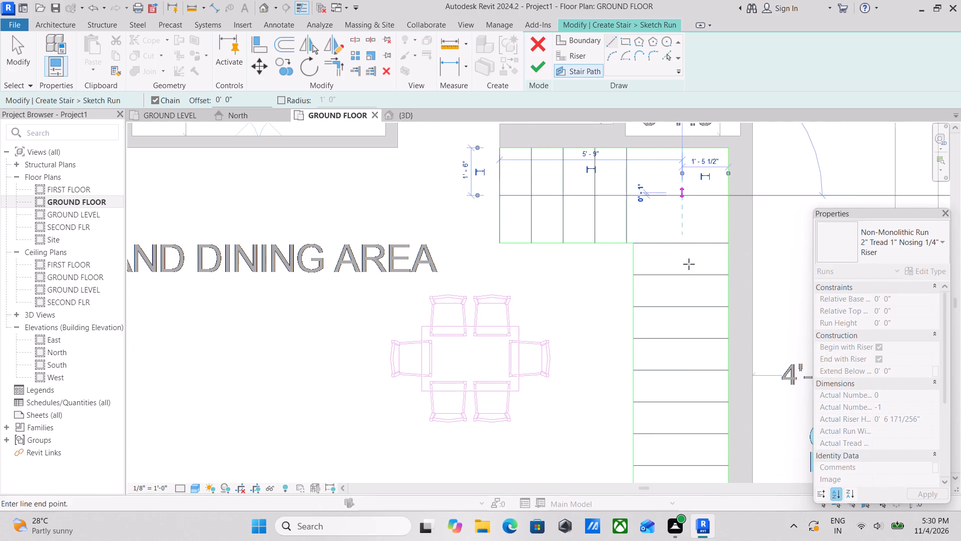
{"action": "middle_click_drag", "start_coordinate": [689, 264], "coordinate": [661, 124]}
{"action": "middle_click_drag", "start_coordinate": [654, 235], "coordinate": [657, 144]}
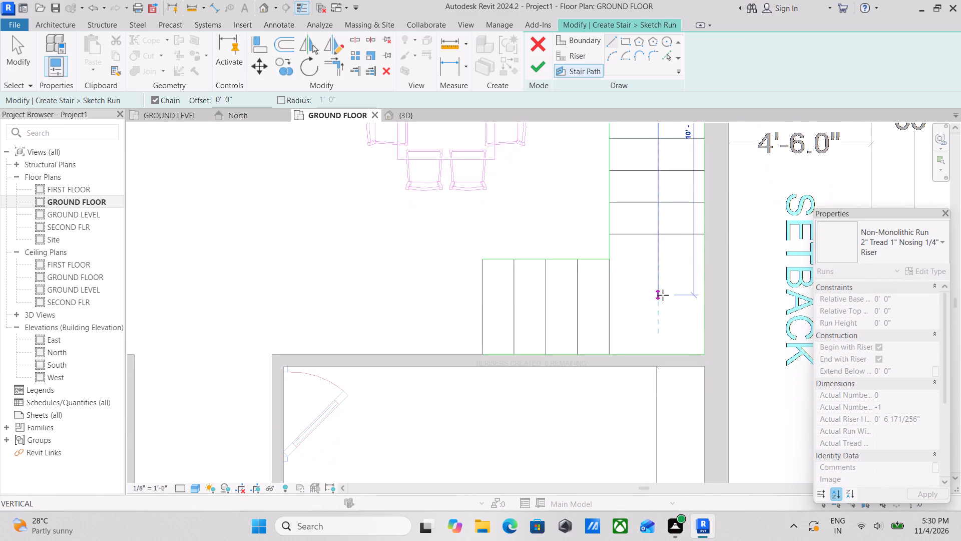
{"action": "left_click", "coordinate": [660, 310]}
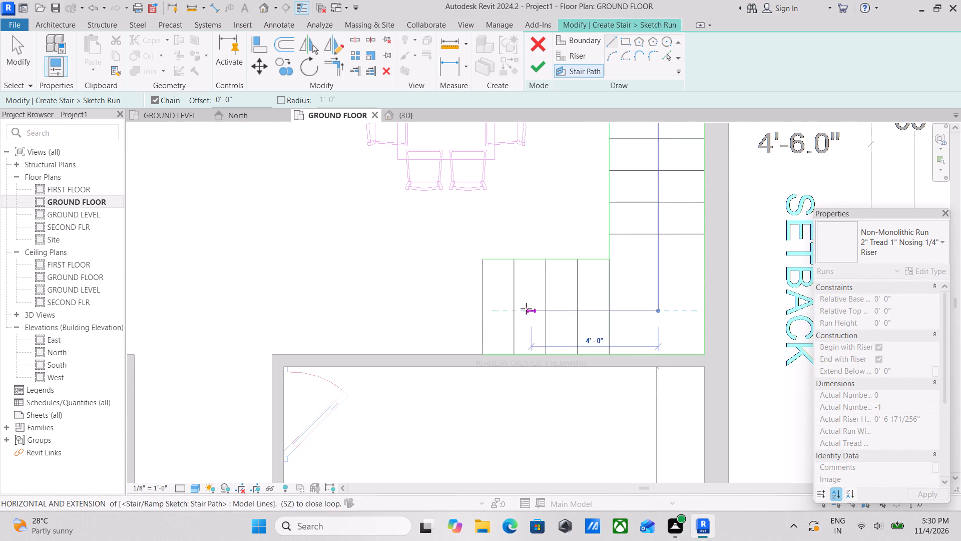
{"action": "left_click", "coordinate": [482, 309]}
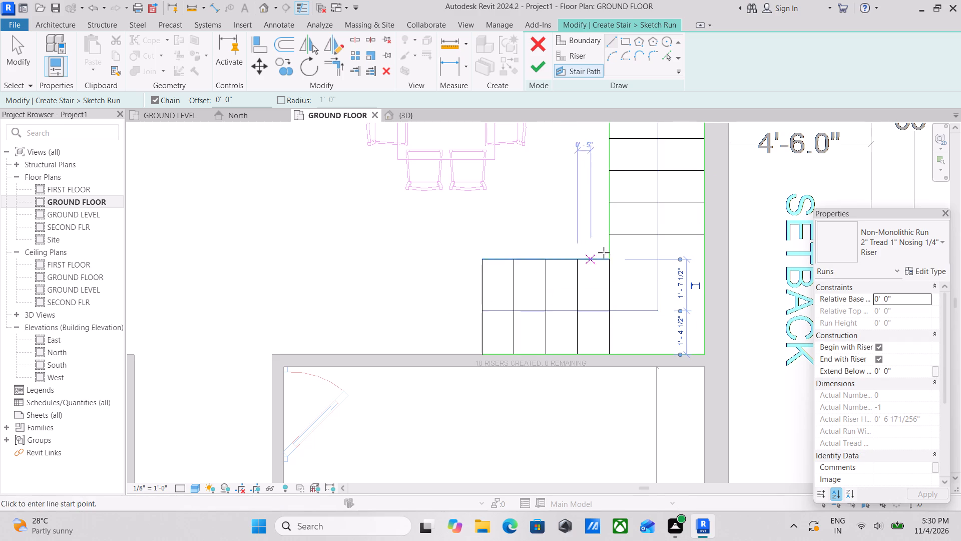
Finish the run sketch and complete the U-shaped internal stair beside the dining area.
{"action": "scroll", "coordinate": [600, 131], "scroll_direction": "down", "scroll_amount": 1}
{"action": "middle_click_drag", "start_coordinate": [598, 139], "coordinate": [604, 197]}
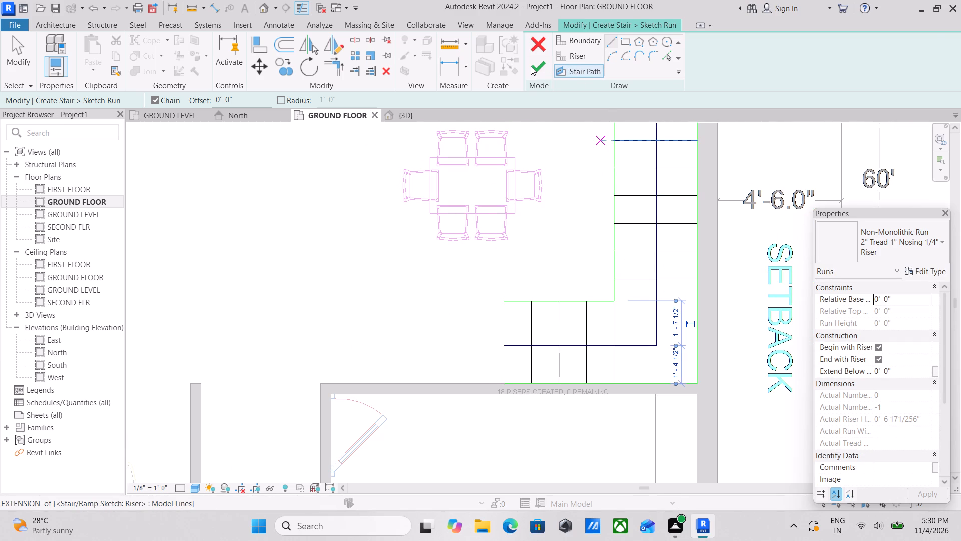
{"action": "left_click", "coordinate": [531, 66]}
{"action": "scroll", "coordinate": [593, 212], "scroll_direction": "down", "scroll_amount": 2}
{"action": "middle_click_drag", "start_coordinate": [594, 219], "coordinate": [613, 281]}
{"action": "scroll", "coordinate": [614, 197], "scroll_direction": "down", "scroll_amount": 2}
{"action": "middle_click_drag", "start_coordinate": [617, 212], "coordinate": [624, 260]}
{"action": "left_click", "coordinate": [542, 68]}
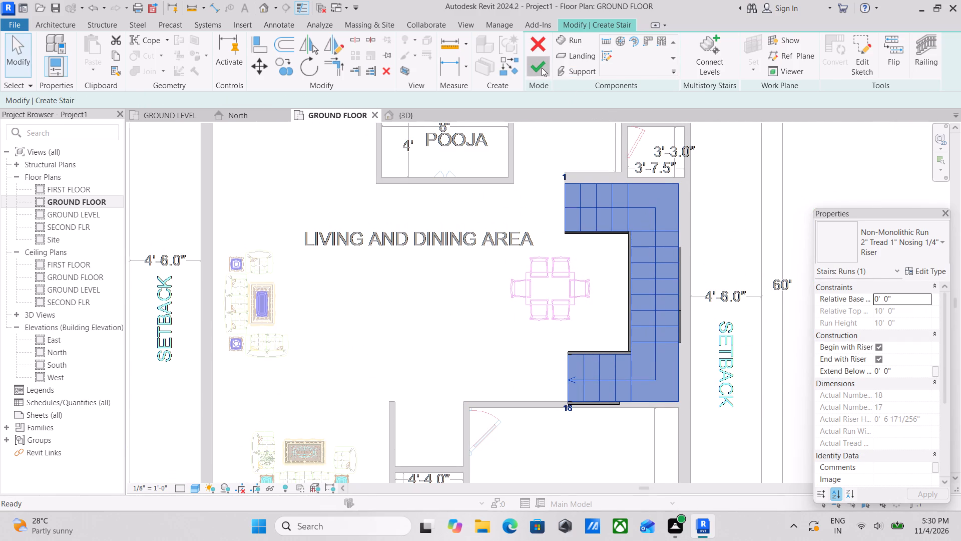
{"action": "scroll", "coordinate": [644, 241], "scroll_direction": "down", "scroll_amount": 2}
{"action": "scroll", "coordinate": [866, 243], "scroll_direction": "down", "scroll_amount": 2}
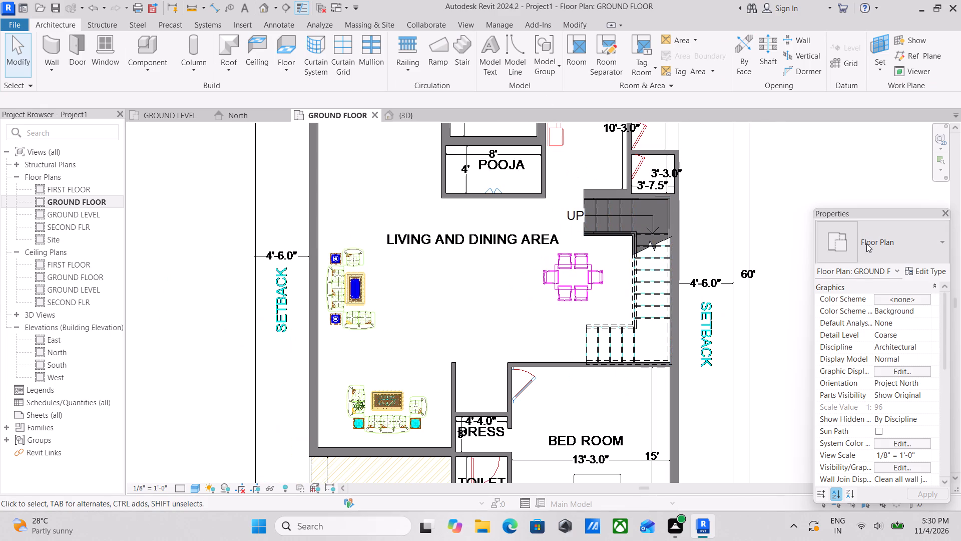
Examine the new internal stair and its railings from several angles in the 3D view.
{"action": "left_click", "coordinate": [407, 115]}
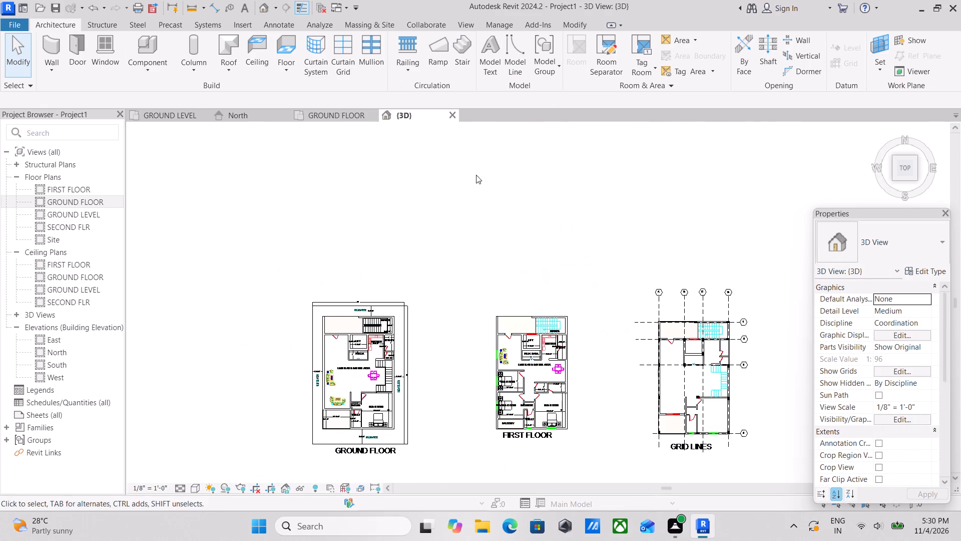
{"action": "scroll", "coordinate": [585, 253], "scroll_direction": "down", "scroll_amount": 1}
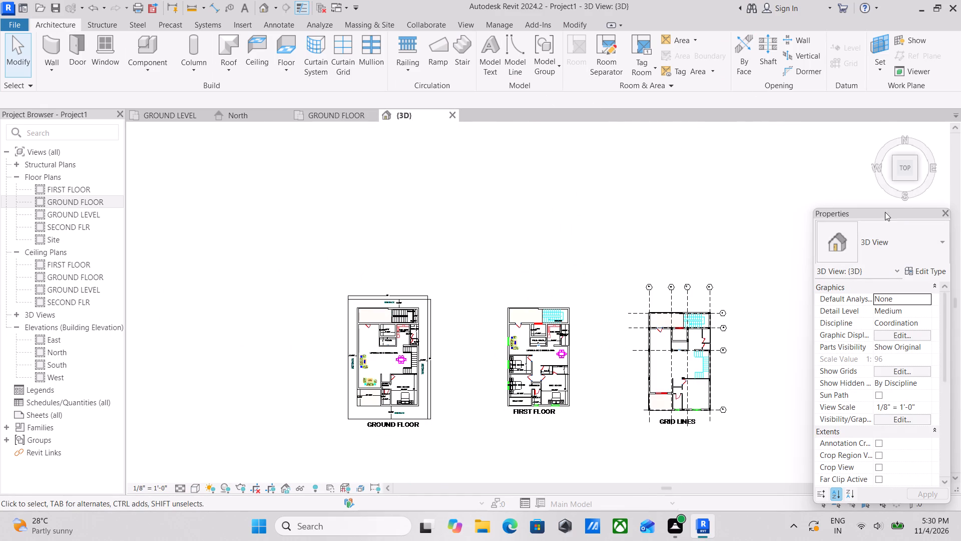
{"action": "left_click", "coordinate": [917, 179]}
{"action": "scroll", "coordinate": [519, 356], "scroll_direction": "up", "scroll_amount": 3}
{"action": "scroll", "coordinate": [475, 352], "scroll_direction": "up", "scroll_amount": 3}
{"action": "scroll", "coordinate": [492, 238], "scroll_direction": "up", "scroll_amount": 6}
{"action": "scroll", "coordinate": [517, 251], "scroll_direction": "down", "scroll_amount": 1}
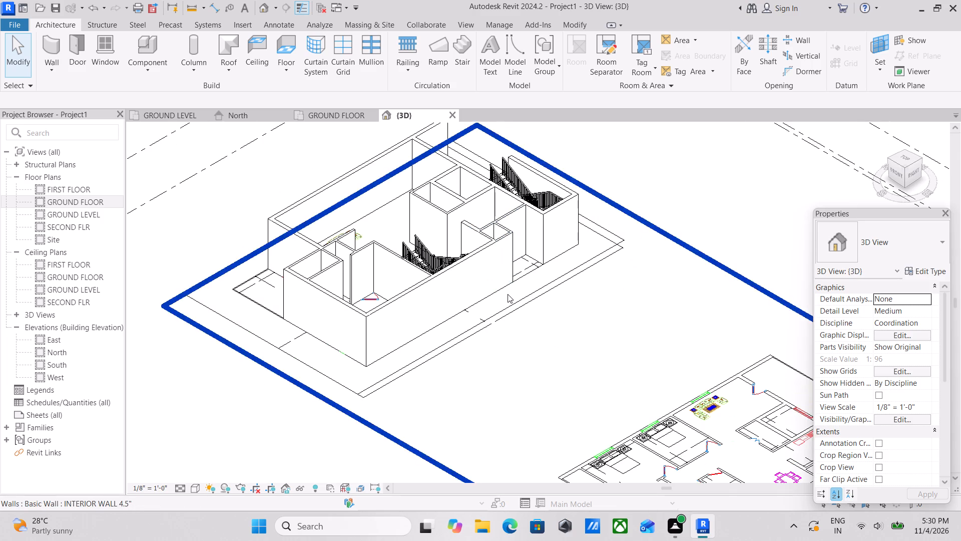
{"action": "middle_click_drag", "start_coordinate": [508, 294], "coordinate": [628, 195], "text": "shift"}
{"action": "middle_click_drag", "start_coordinate": [482, 329], "coordinate": [652, 341]}
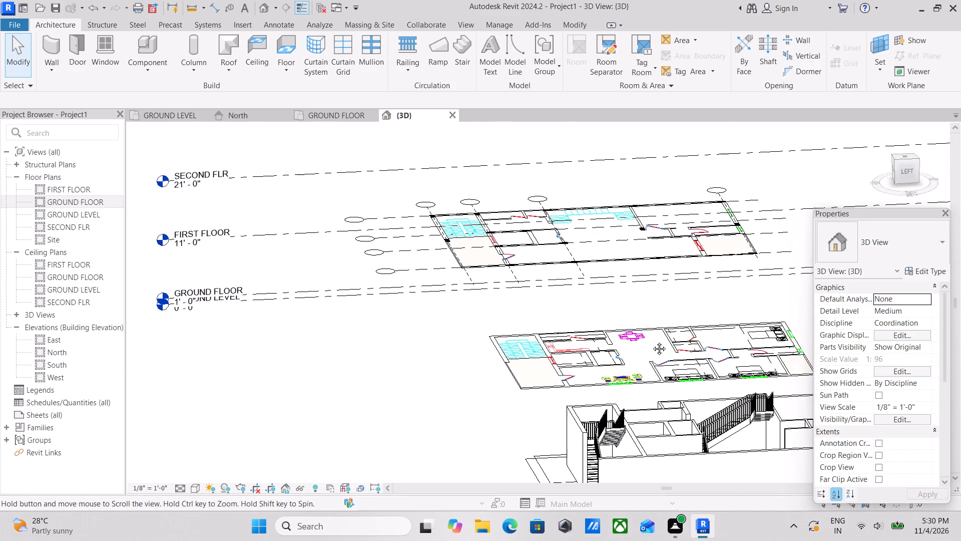
{"action": "middle_click_drag", "start_coordinate": [652, 341], "coordinate": [528, 231]}
{"action": "middle_click_drag", "start_coordinate": [629, 313], "coordinate": [551, 354], "text": "shift"}
{"action": "middle_click_drag", "start_coordinate": [536, 353], "coordinate": [601, 295]}
{"action": "middle_click_drag", "start_coordinate": [559, 302], "coordinate": [558, 318], "text": "shift"}
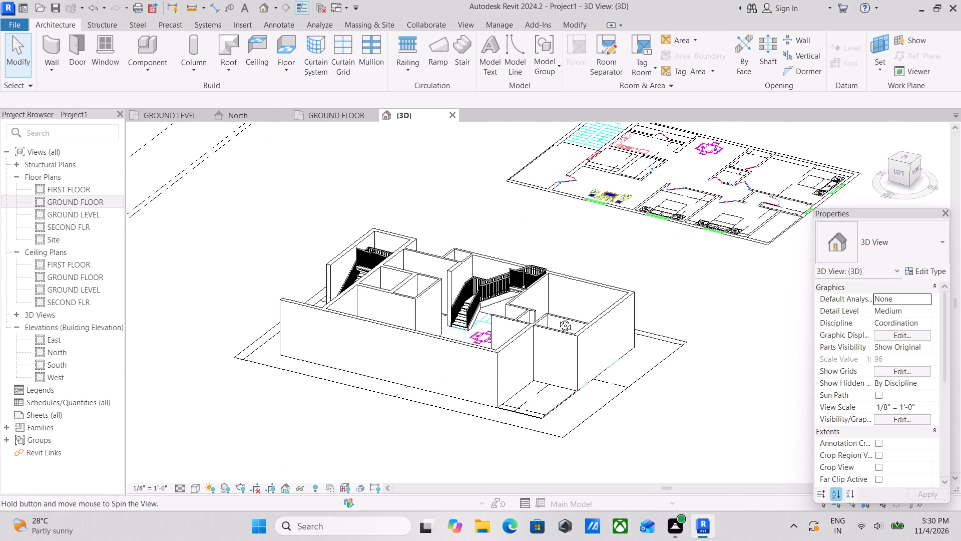
{"action": "middle_click_drag", "start_coordinate": [558, 318], "coordinate": [511, 380], "text": "shift"}
{"action": "middle_click_drag", "start_coordinate": [473, 315], "coordinate": [620, 303]}
{"action": "middle_click_drag", "start_coordinate": [586, 328], "coordinate": [522, 413], "text": "shift"}
{"action": "middle_click_drag", "start_coordinate": [501, 269], "coordinate": [524, 343]}
{"action": "middle_click_drag", "start_coordinate": [515, 310], "coordinate": [547, 277], "text": "shift"}
{"action": "middle_click_drag", "start_coordinate": [535, 314], "coordinate": [597, 249]}
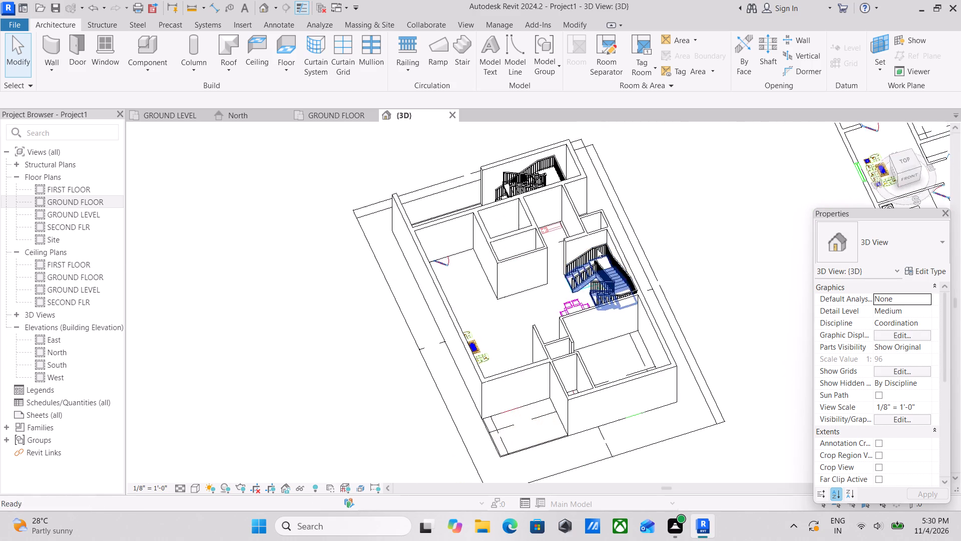
{"action": "middle_click_drag", "start_coordinate": [555, 291], "coordinate": [560, 217], "text": "shift"}
{"action": "middle_click_drag", "start_coordinate": [660, 257], "coordinate": [496, 233], "text": "shift"}
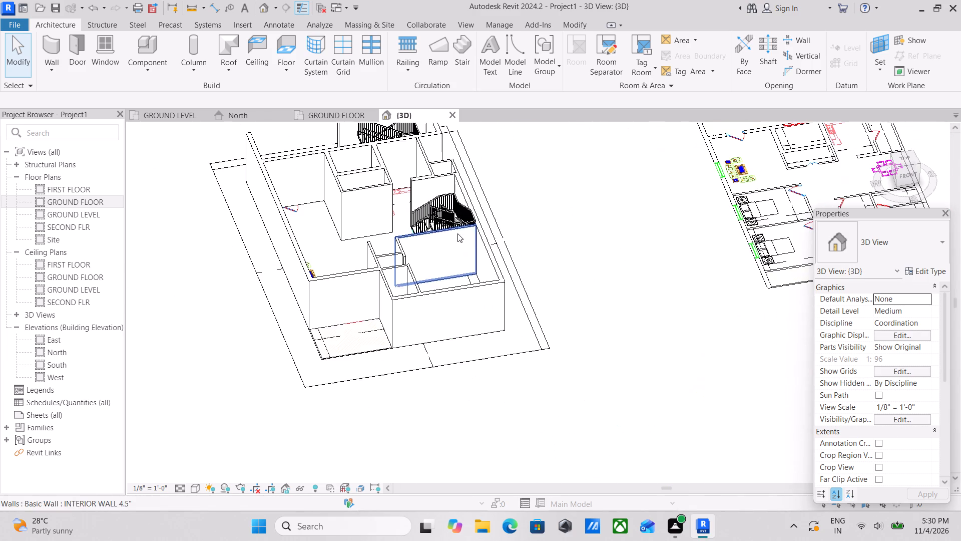
Return to the GROUND FLOOR plan and examine both stairs and the surrounding rooms against the CAD drawing.
{"action": "left_click", "coordinate": [323, 116]}
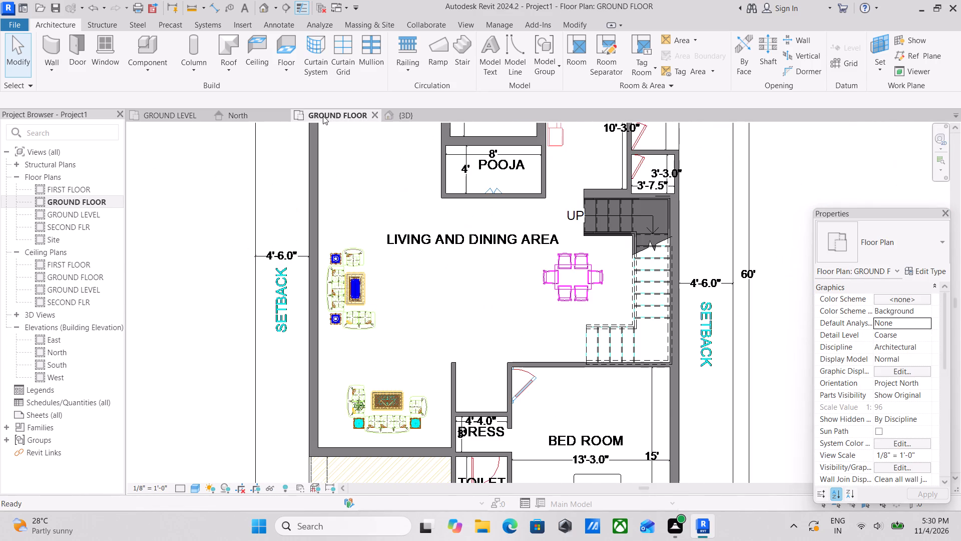
{"action": "scroll", "coordinate": [466, 277], "scroll_direction": "down", "scroll_amount": 3}
{"action": "middle_click_drag", "start_coordinate": [466, 277], "coordinate": [538, 275]}
{"action": "scroll", "coordinate": [538, 270], "scroll_direction": "down", "scroll_amount": 1}
{"action": "middle_click_drag", "start_coordinate": [538, 270], "coordinate": [542, 298]}
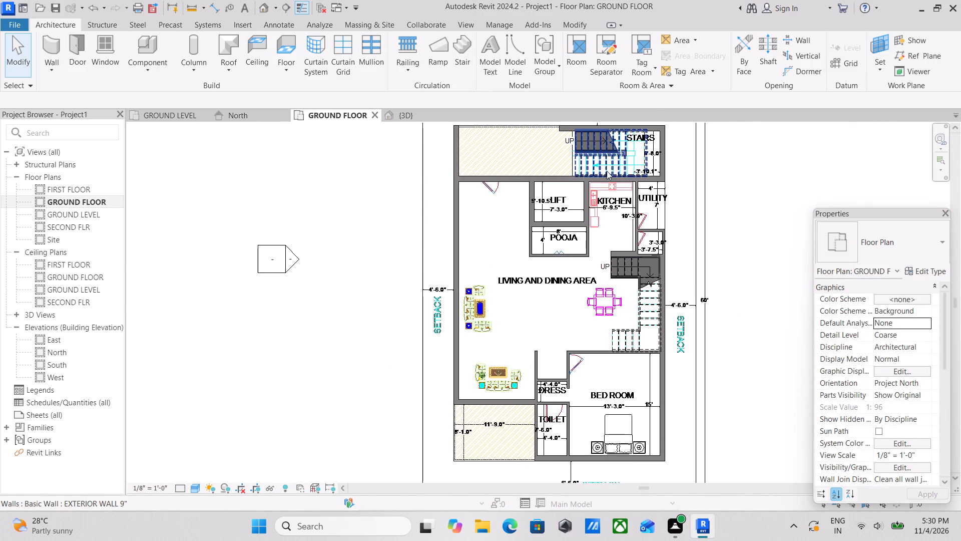
{"action": "scroll", "coordinate": [658, 211], "scroll_direction": "up", "scroll_amount": 2}
{"action": "middle_click_drag", "start_coordinate": [600, 210], "coordinate": [604, 263]}
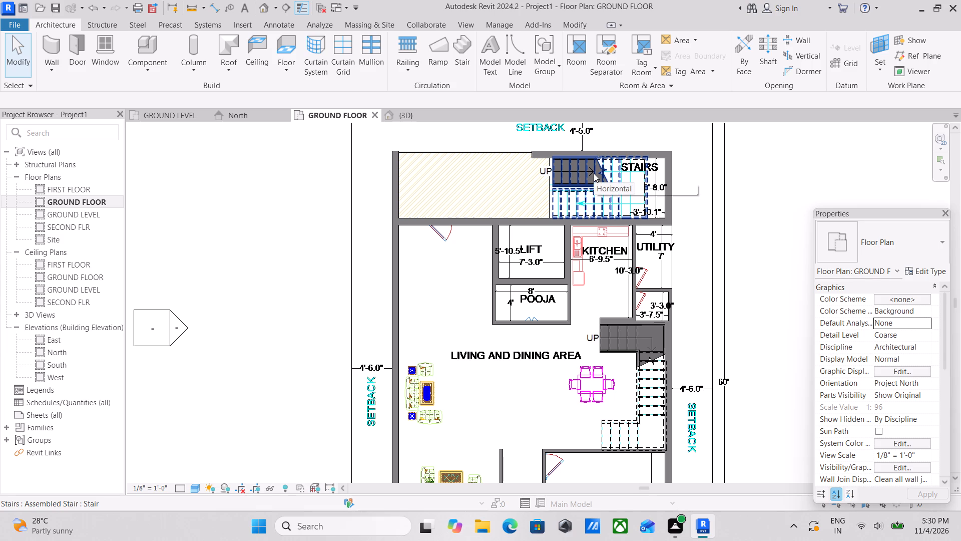
{"action": "scroll", "coordinate": [627, 148], "scroll_direction": "up", "scroll_amount": 2}
{"action": "scroll", "coordinate": [622, 195], "scroll_direction": "down", "scroll_amount": 2}
{"action": "middle_click_drag", "start_coordinate": [626, 203], "coordinate": [644, 144]}
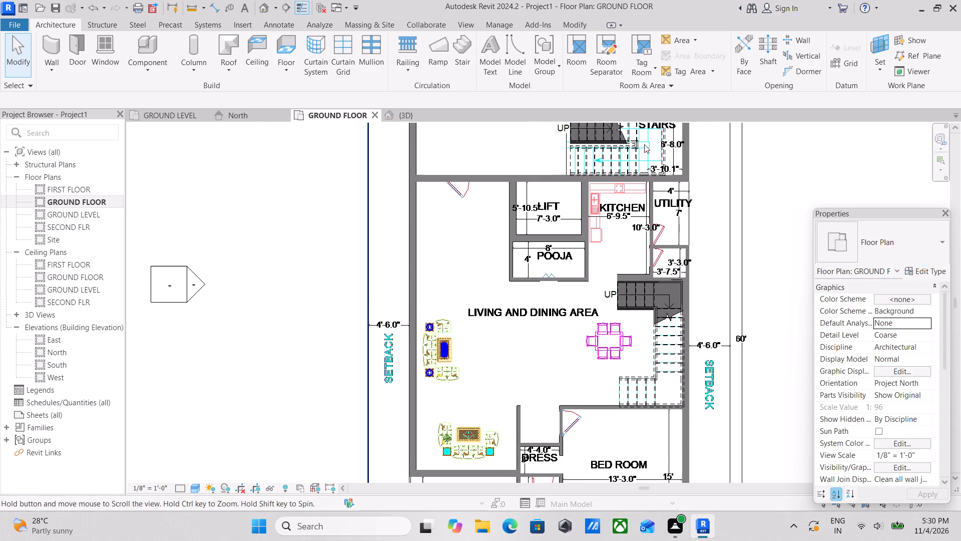
{"action": "middle_click_drag", "start_coordinate": [644, 144], "coordinate": [644, 145]}
{"action": "middle_click_drag", "start_coordinate": [645, 345], "coordinate": [657, 255]}
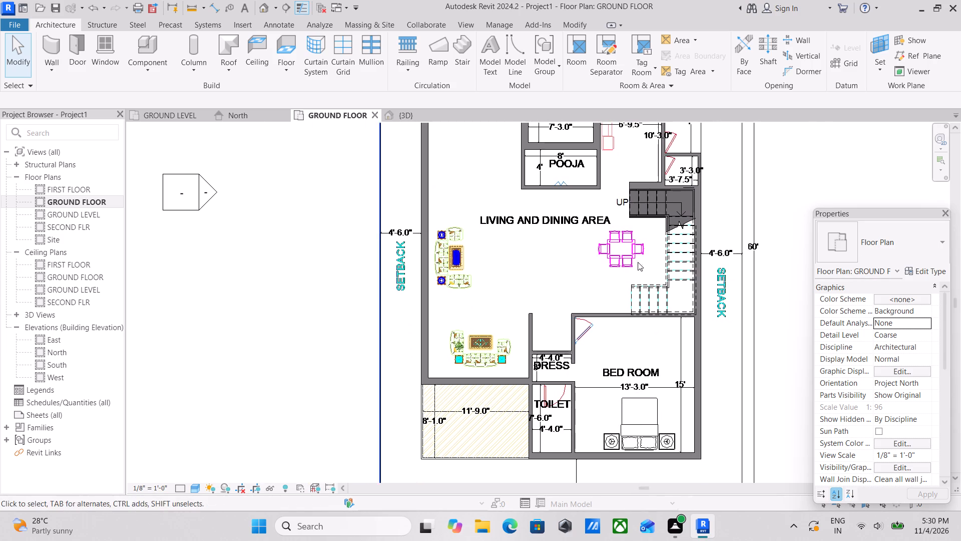
{"action": "scroll", "coordinate": [535, 270], "scroll_direction": "up", "scroll_amount": 2}
{"action": "scroll", "coordinate": [534, 262], "scroll_direction": "down", "scroll_amount": 2}
{"action": "middle_click_drag", "start_coordinate": [534, 262], "coordinate": [543, 390]}
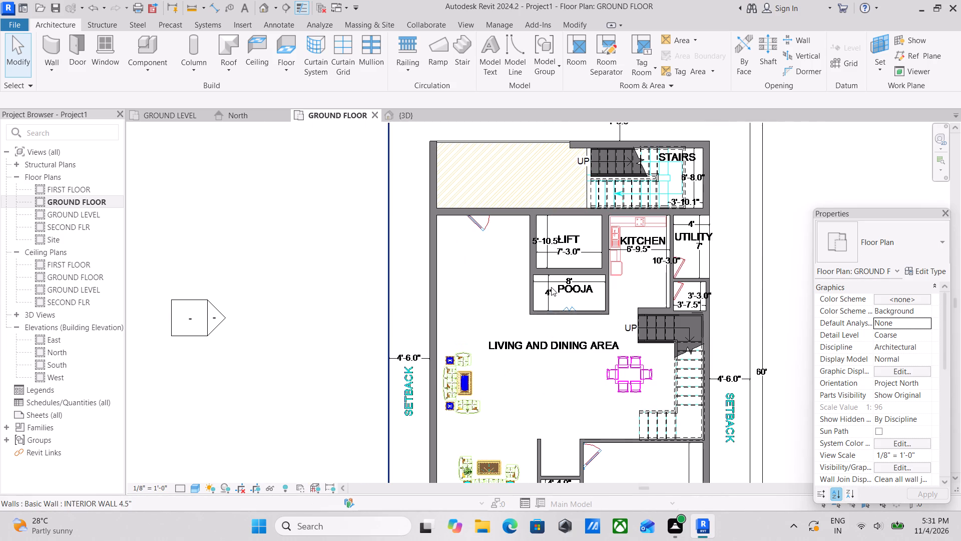
{"action": "scroll", "coordinate": [554, 318], "scroll_direction": "up", "scroll_amount": 3}
{"action": "middle_click_drag", "start_coordinate": [573, 287], "coordinate": [578, 301]}
{"action": "scroll", "coordinate": [578, 300], "scroll_direction": "down", "scroll_amount": 1}
{"action": "scroll", "coordinate": [549, 255], "scroll_direction": "down", "scroll_amount": 1}
{"action": "middle_click_drag", "start_coordinate": [549, 255], "coordinate": [552, 265]}
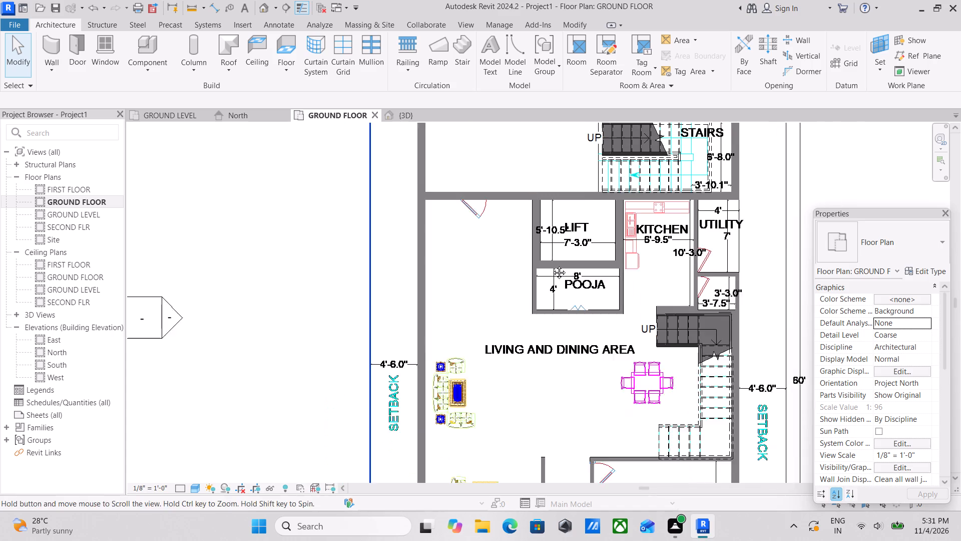
{"action": "middle_click_drag", "start_coordinate": [552, 265], "coordinate": [561, 290]}
{"action": "scroll", "coordinate": [506, 236], "scroll_direction": "down", "scroll_amount": 2}
{"action": "middle_click_drag", "start_coordinate": [506, 236], "coordinate": [511, 277]}
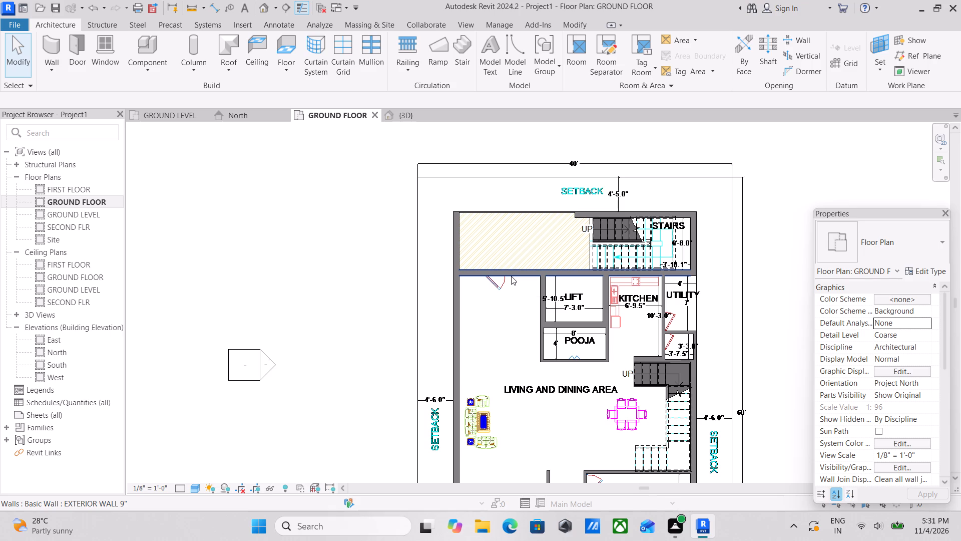
Examine the lift, pooja and entrance door area of the ground floor plan, along with the north staircase.
{"action": "scroll", "coordinate": [641, 362], "scroll_direction": "up", "scroll_amount": 1}
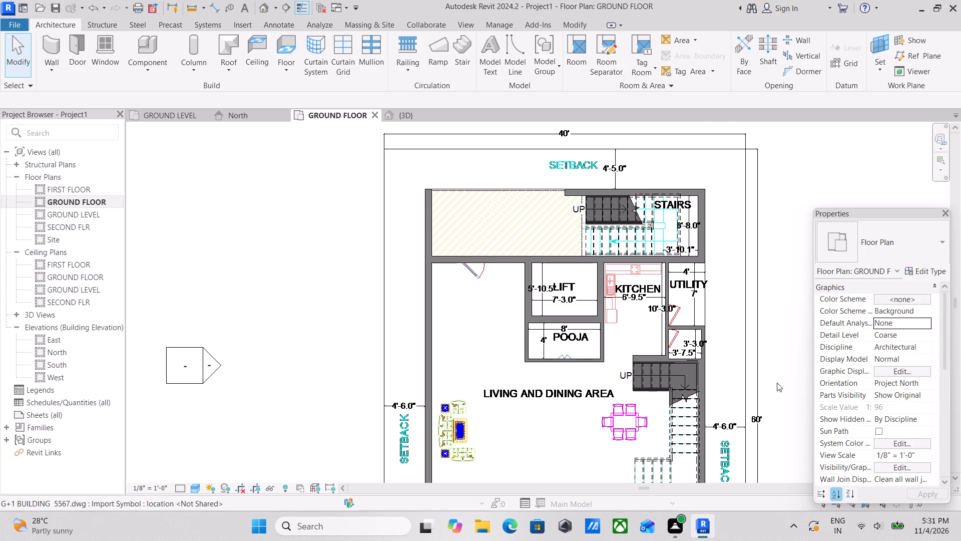
{"action": "scroll", "coordinate": [630, 426], "scroll_direction": "up", "scroll_amount": 3}
{"action": "scroll", "coordinate": [510, 248], "scroll_direction": "up", "scroll_amount": 4}
{"action": "scroll", "coordinate": [551, 194], "scroll_direction": "down", "scroll_amount": 2}
{"action": "middle_click_drag", "start_coordinate": [551, 194], "coordinate": [572, 313]}
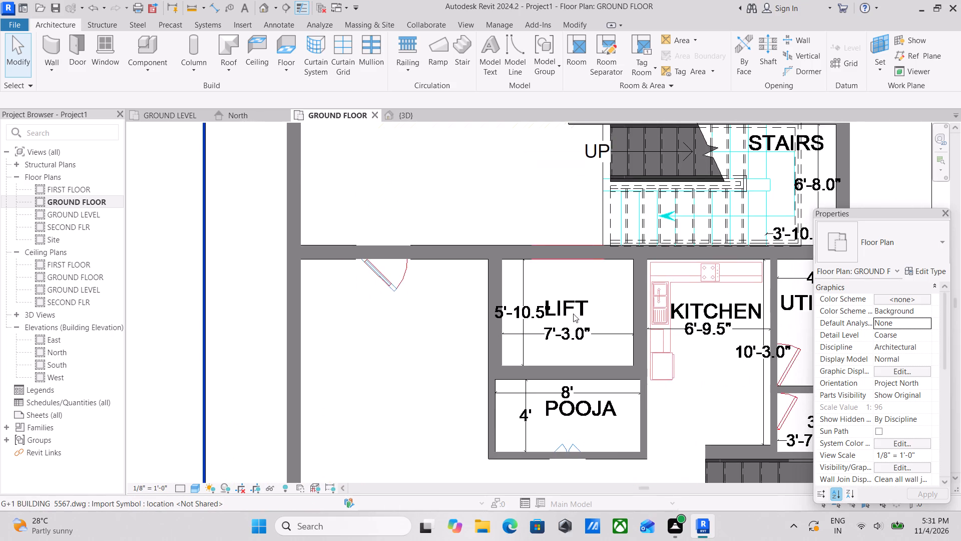
{"action": "scroll", "coordinate": [576, 305], "scroll_direction": "down", "scroll_amount": 3}
{"action": "middle_click_drag", "start_coordinate": [576, 305], "coordinate": [619, 377]}
{"action": "scroll", "coordinate": [622, 421], "scroll_direction": "up", "scroll_amount": 6}
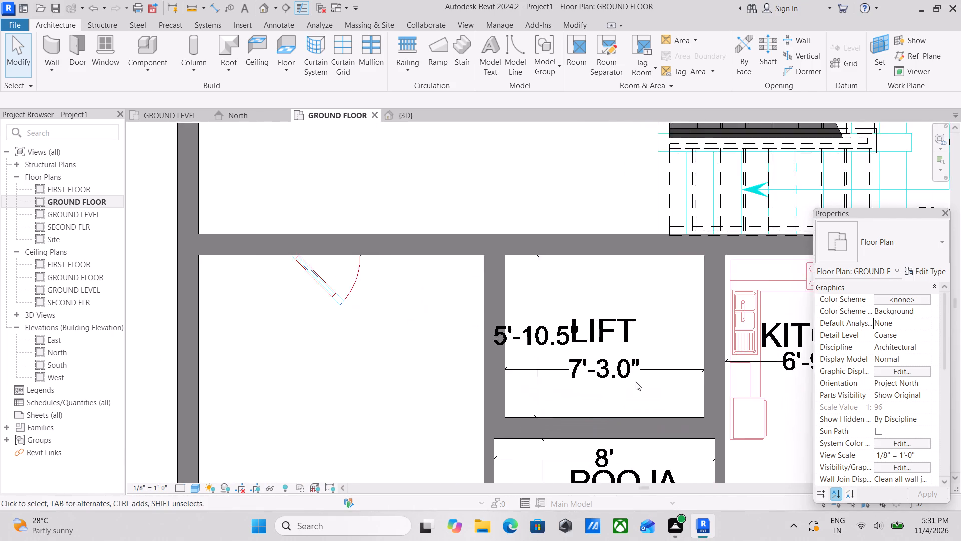
{"action": "scroll", "coordinate": [636, 382], "scroll_direction": "down", "scroll_amount": 3}
{"action": "middle_click_drag", "start_coordinate": [636, 382], "coordinate": [628, 398]}
{"action": "middle_click_drag", "start_coordinate": [628, 397], "coordinate": [645, 377]}
{"action": "scroll", "coordinate": [646, 358], "scroll_direction": "down", "scroll_amount": 1}
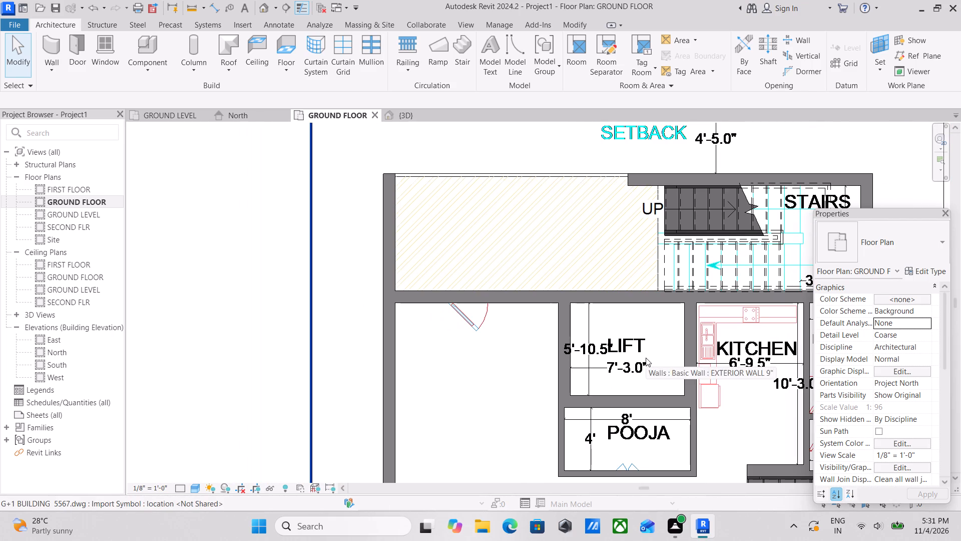
{"action": "scroll", "coordinate": [646, 358], "scroll_direction": "down", "scroll_amount": 3}
{"action": "middle_click_drag", "start_coordinate": [654, 359], "coordinate": [651, 330]}
{"action": "scroll", "coordinate": [648, 371], "scroll_direction": "up", "scroll_amount": 2}
{"action": "scroll", "coordinate": [648, 380], "scroll_direction": "down", "scroll_amount": 1}
{"action": "middle_click_drag", "start_coordinate": [643, 370], "coordinate": [635, 327]}
{"action": "scroll", "coordinate": [653, 349], "scroll_direction": "down", "scroll_amount": 1}
{"action": "middle_click_drag", "start_coordinate": [653, 350], "coordinate": [650, 374]}
{"action": "scroll", "coordinate": [650, 374], "scroll_direction": "up", "scroll_amount": 1}
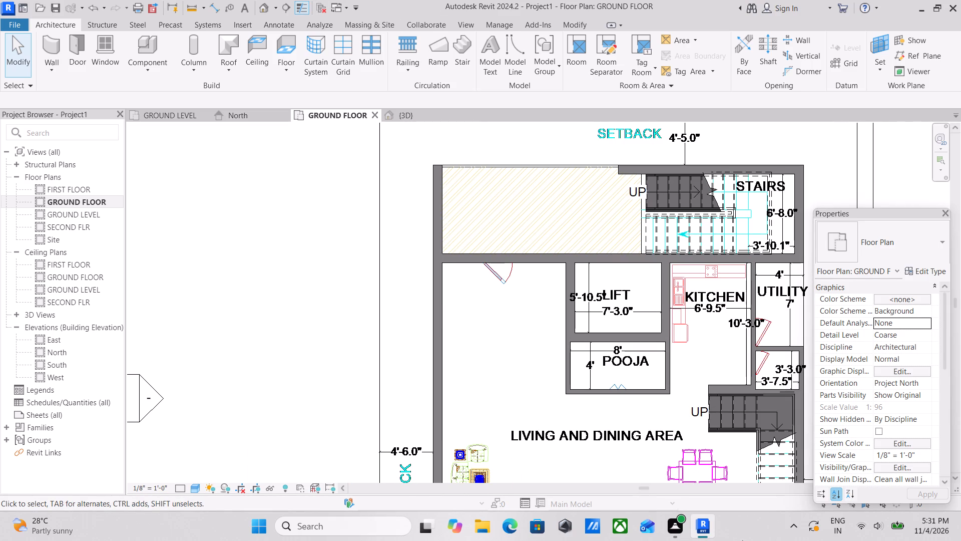
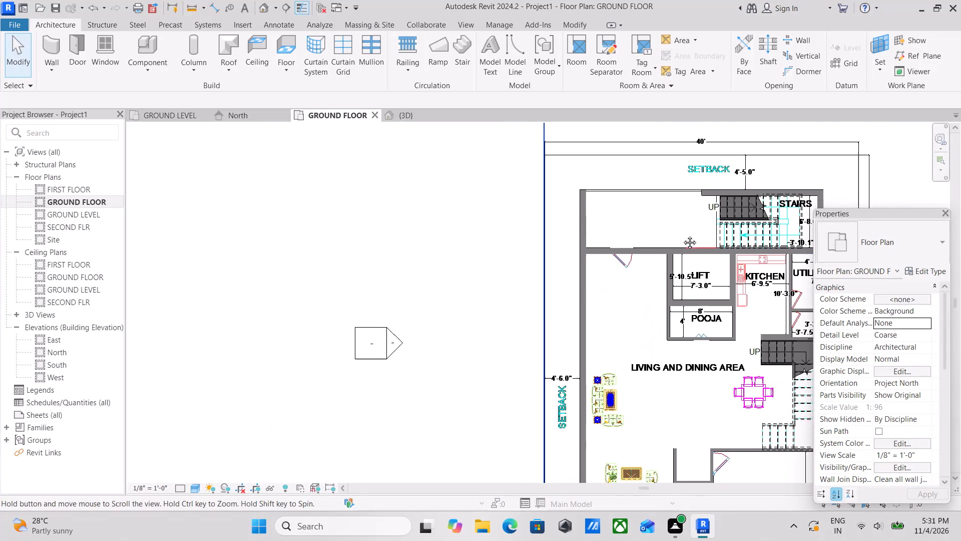
Examine the north staircase and the open area beside it on the ground floor plan, against the CAD drawing.
{"action": "scroll", "coordinate": [679, 234], "scroll_direction": "up", "scroll_amount": 3}
{"action": "scroll", "coordinate": [683, 232], "scroll_direction": "down", "scroll_amount": 2}
{"action": "middle_click_drag", "start_coordinate": [678, 231], "coordinate": [519, 232]}
{"action": "scroll", "coordinate": [546, 233], "scroll_direction": "down", "scroll_amount": 1}
{"action": "middle_click_drag", "start_coordinate": [546, 233], "coordinate": [577, 296]}
{"action": "scroll", "coordinate": [573, 278], "scroll_direction": "down", "scroll_amount": 2}
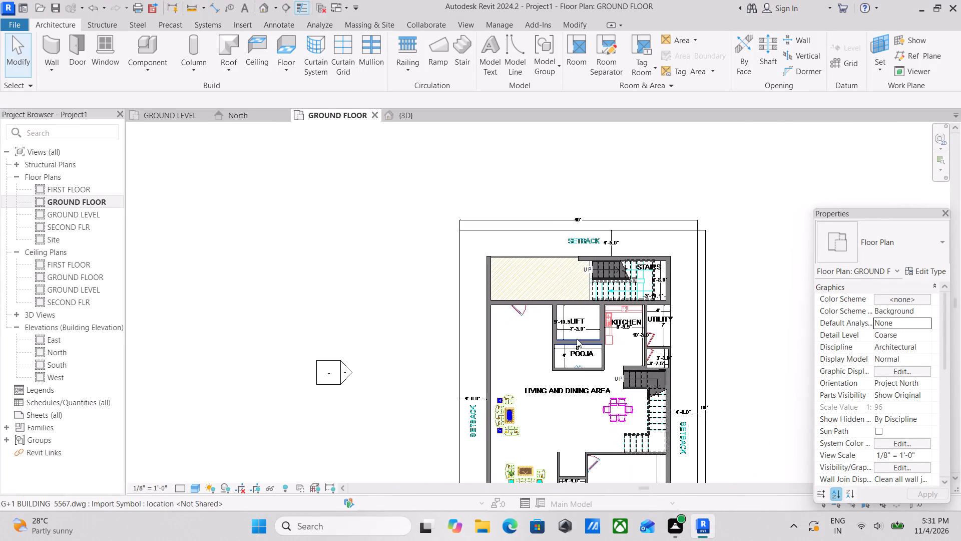
{"action": "scroll", "coordinate": [577, 339], "scroll_direction": "up", "scroll_amount": 3}
{"action": "scroll", "coordinate": [468, 250], "scroll_direction": "up", "scroll_amount": 2}
{"action": "scroll", "coordinate": [350, 238], "scroll_direction": "down", "scroll_amount": 1}
{"action": "middle_click_drag", "start_coordinate": [368, 250], "coordinate": [544, 290]}
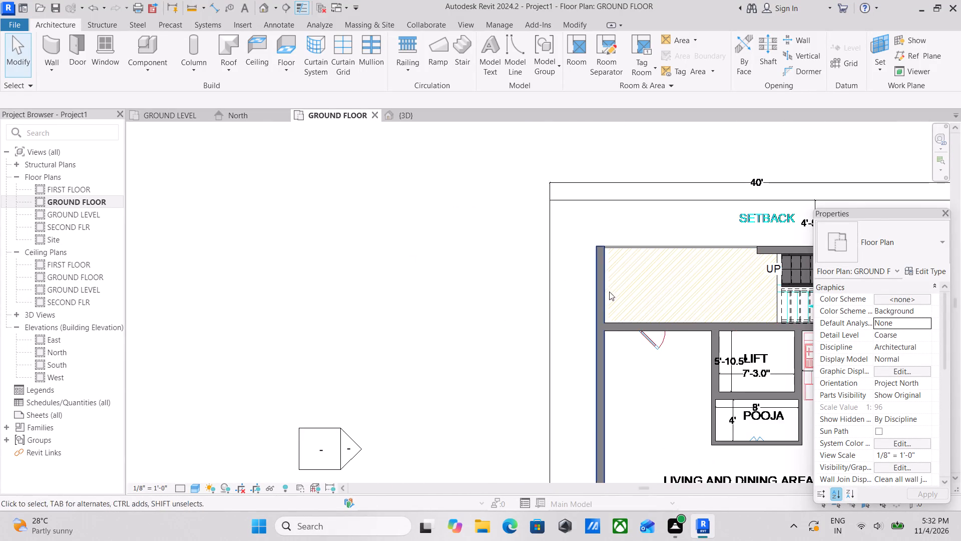
{"action": "scroll", "coordinate": [602, 290], "scroll_direction": "down", "scroll_amount": 1}
{"action": "scroll", "coordinate": [664, 325], "scroll_direction": "up", "scroll_amount": 2}
{"action": "middle_click_drag", "start_coordinate": [689, 268], "coordinate": [488, 276]}
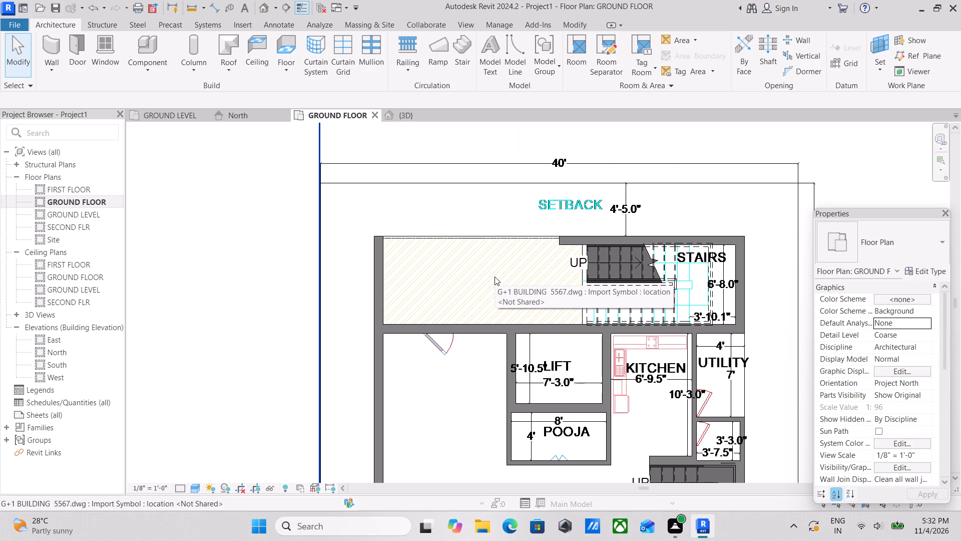
{"action": "scroll", "coordinate": [487, 273], "scroll_direction": "up", "scroll_amount": 2}
{"action": "scroll", "coordinate": [486, 273], "scroll_direction": "down", "scroll_amount": 1}
{"action": "middle_click_drag", "start_coordinate": [486, 269], "coordinate": [520, 195]}
{"action": "scroll", "coordinate": [592, 251], "scroll_direction": "down", "scroll_amount": 2}
{"action": "middle_click_drag", "start_coordinate": [605, 250], "coordinate": [727, 239]}
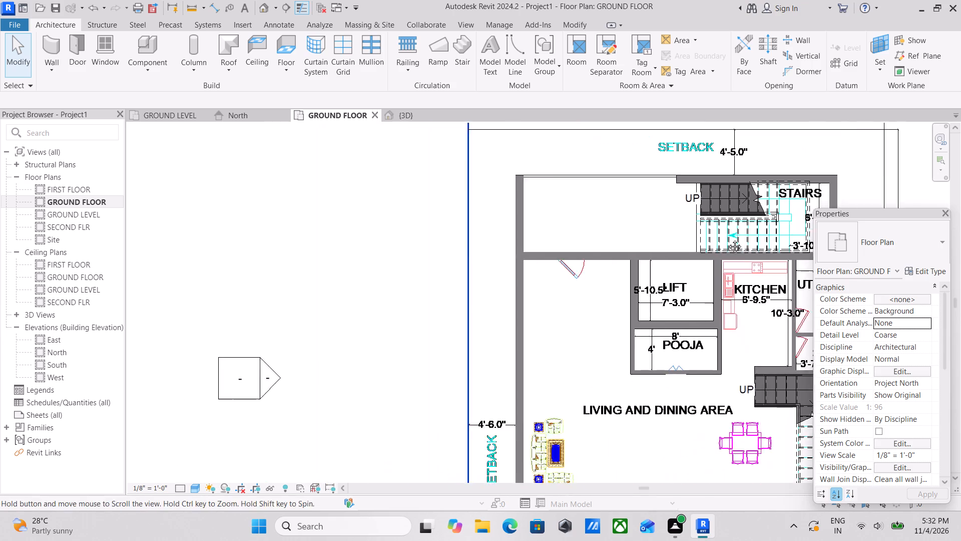
{"action": "middle_click_drag", "start_coordinate": [727, 239], "coordinate": [788, 235]}
{"action": "scroll", "coordinate": [832, 274], "scroll_direction": "up", "scroll_amount": 1}
{"action": "scroll", "coordinate": [790, 364], "scroll_direction": "down", "scroll_amount": 3}
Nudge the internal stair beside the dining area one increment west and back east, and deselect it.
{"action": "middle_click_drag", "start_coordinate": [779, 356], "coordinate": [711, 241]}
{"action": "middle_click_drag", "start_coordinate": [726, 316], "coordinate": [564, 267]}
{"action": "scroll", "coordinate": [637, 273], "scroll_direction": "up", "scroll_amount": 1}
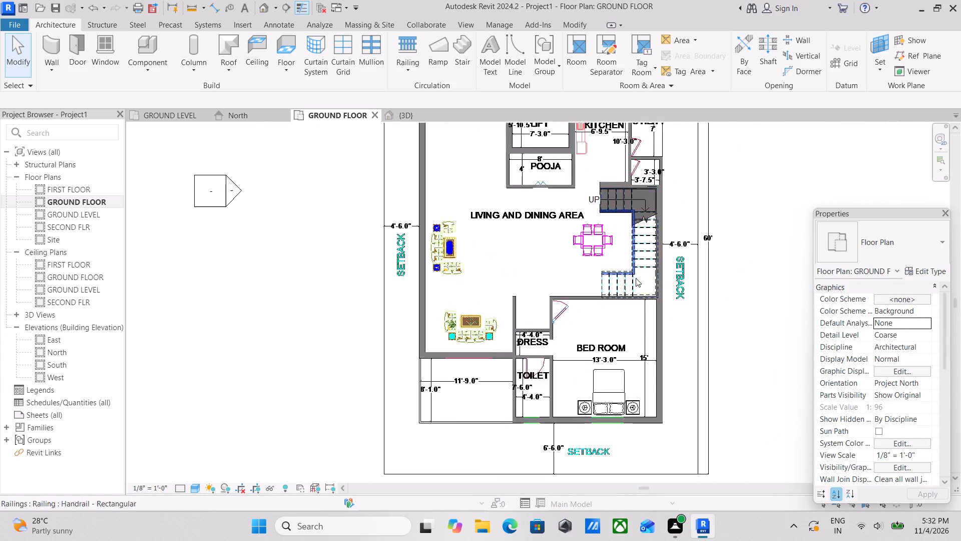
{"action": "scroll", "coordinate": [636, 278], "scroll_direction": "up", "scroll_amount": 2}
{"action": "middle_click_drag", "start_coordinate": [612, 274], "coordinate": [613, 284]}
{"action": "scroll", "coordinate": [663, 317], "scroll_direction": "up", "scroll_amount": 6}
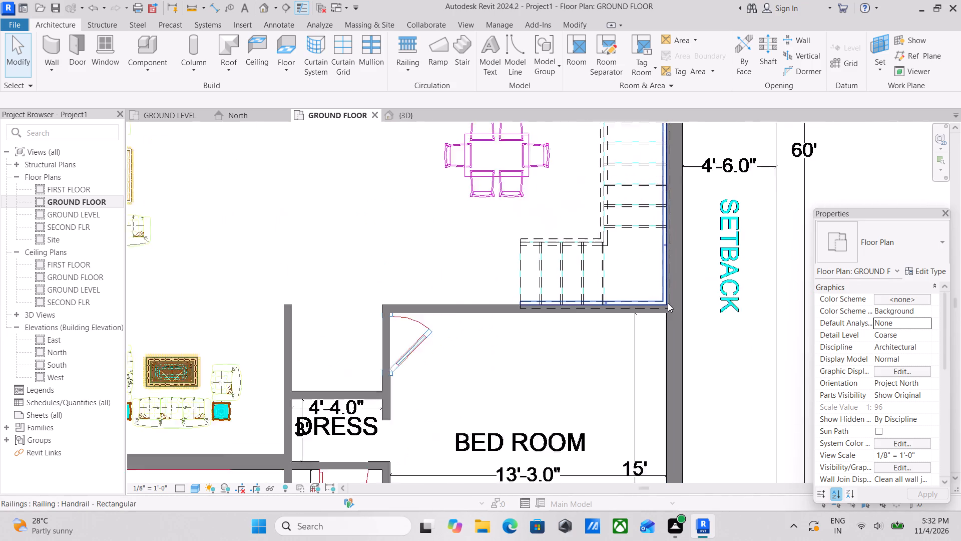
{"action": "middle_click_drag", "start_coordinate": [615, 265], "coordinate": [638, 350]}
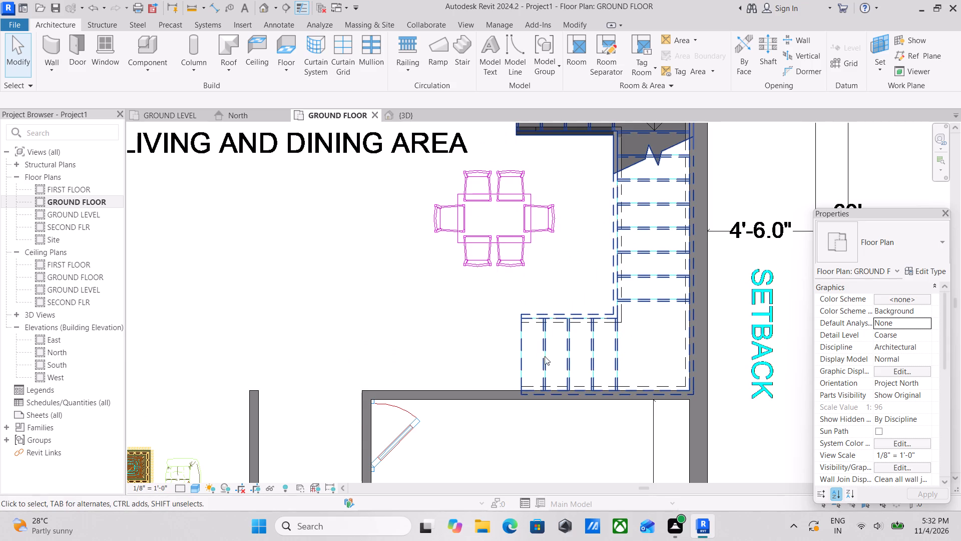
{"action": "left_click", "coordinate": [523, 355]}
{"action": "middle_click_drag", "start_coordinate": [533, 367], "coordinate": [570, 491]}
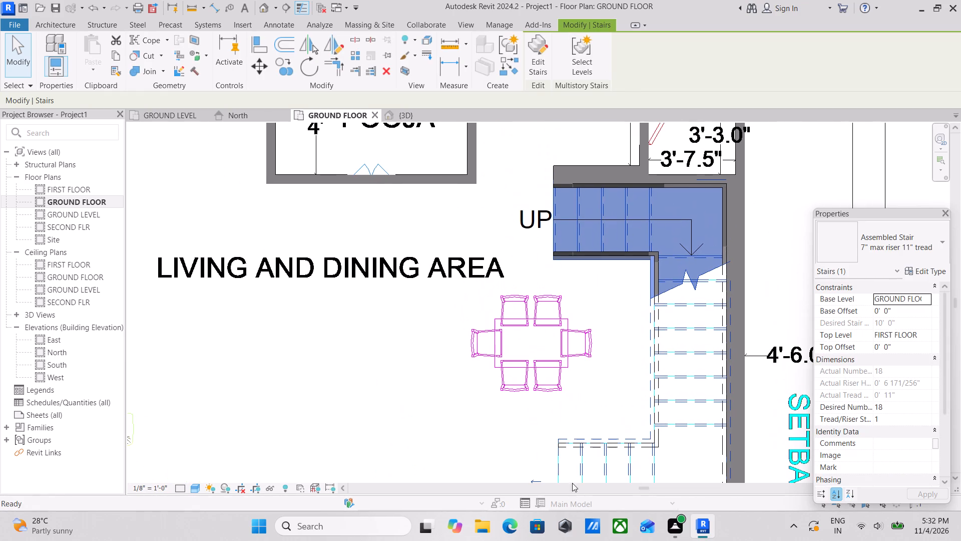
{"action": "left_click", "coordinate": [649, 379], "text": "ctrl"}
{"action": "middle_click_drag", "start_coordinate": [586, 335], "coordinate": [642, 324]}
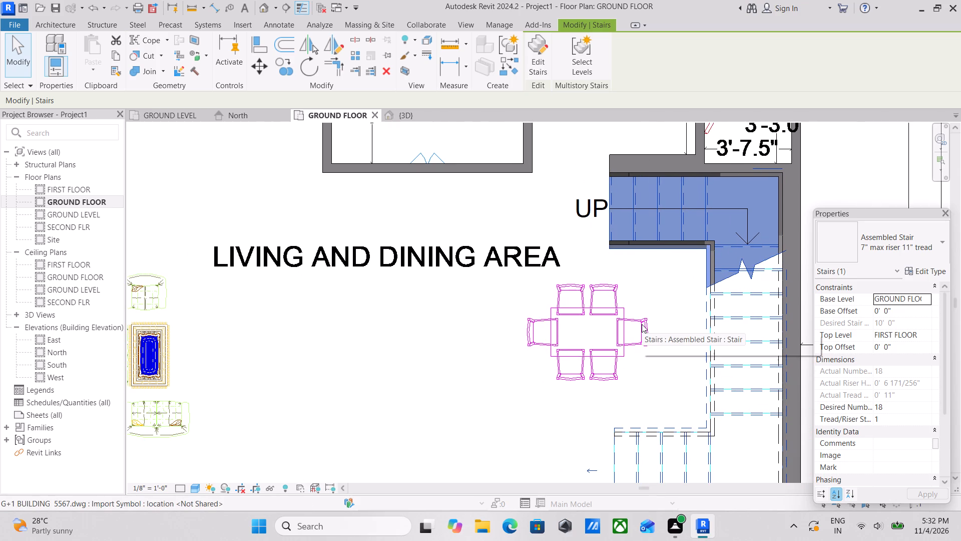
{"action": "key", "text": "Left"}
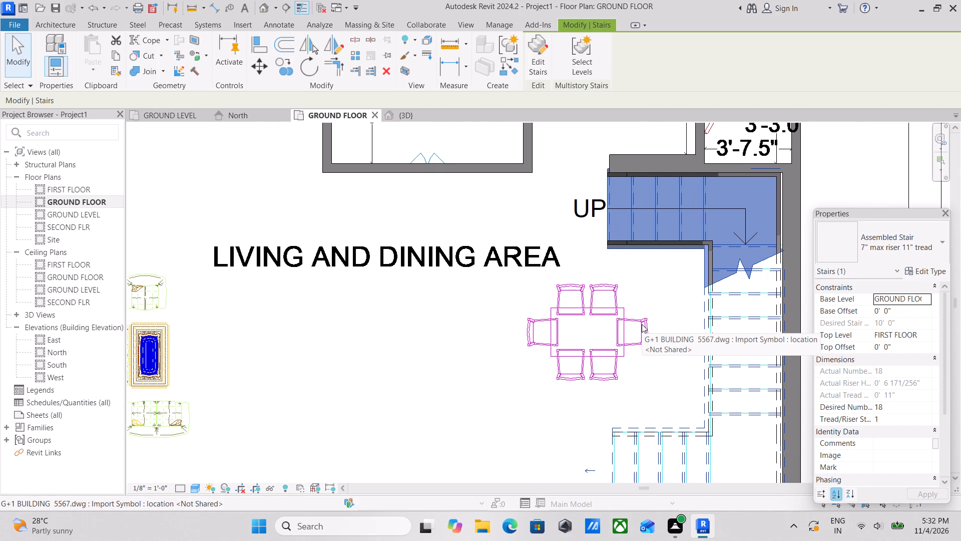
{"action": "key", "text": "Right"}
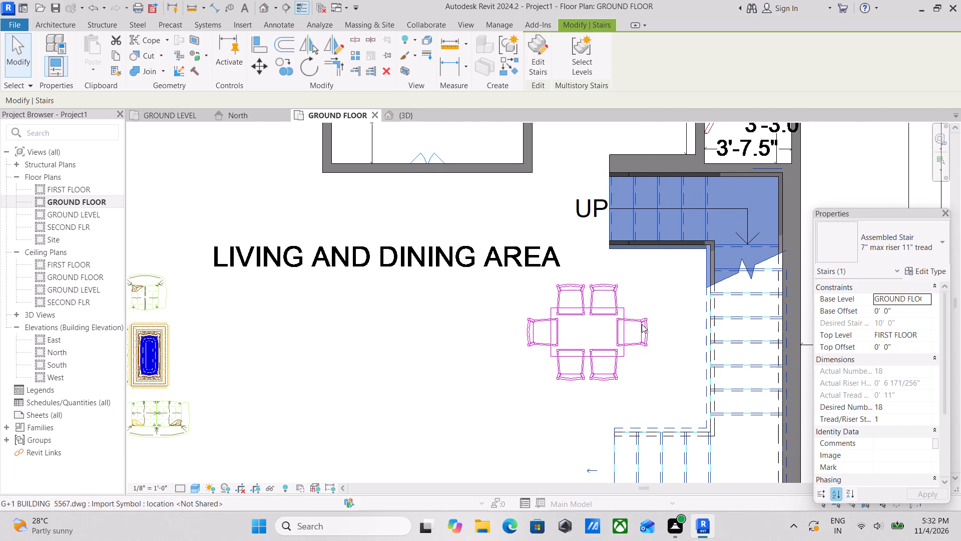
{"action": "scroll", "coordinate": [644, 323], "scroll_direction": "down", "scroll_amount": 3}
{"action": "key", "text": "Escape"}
Examine the ground floor walls and both stairs in the 3D view.
{"action": "scroll", "coordinate": [636, 353], "scroll_direction": "down", "scroll_amount": 1}
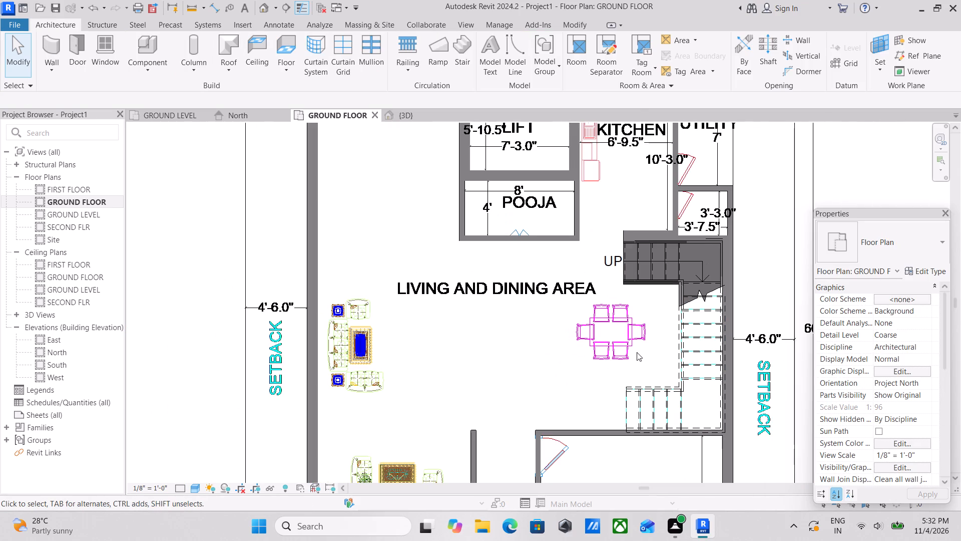
{"action": "scroll", "coordinate": [656, 345], "scroll_direction": "down", "scroll_amount": 1}
{"action": "middle_click_drag", "start_coordinate": [655, 353], "coordinate": [730, 295], "text": "shift"}
{"action": "middle_click_drag", "start_coordinate": [727, 298], "coordinate": [661, 329], "text": "shift"}
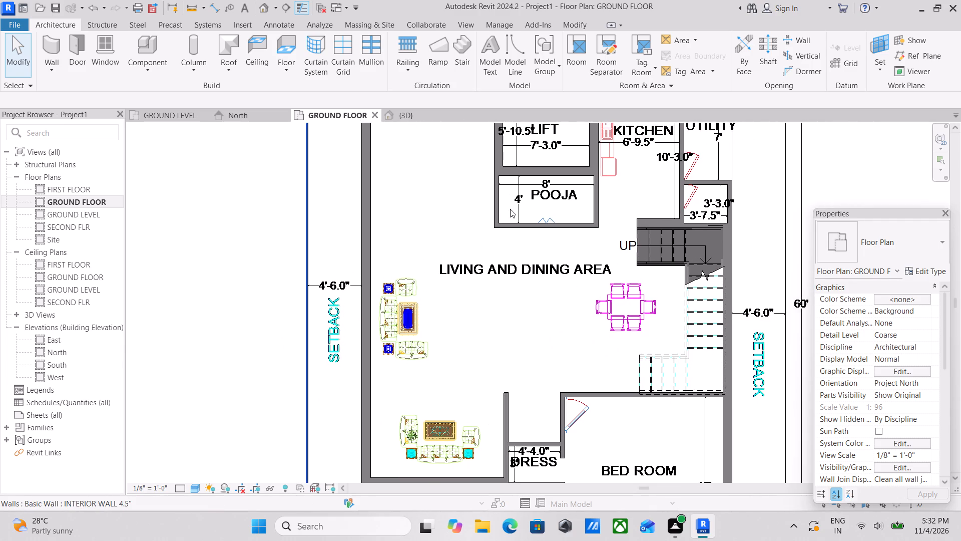
{"action": "left_click", "coordinate": [405, 112]}
{"action": "scroll", "coordinate": [516, 258], "scroll_direction": "down", "scroll_amount": 3}
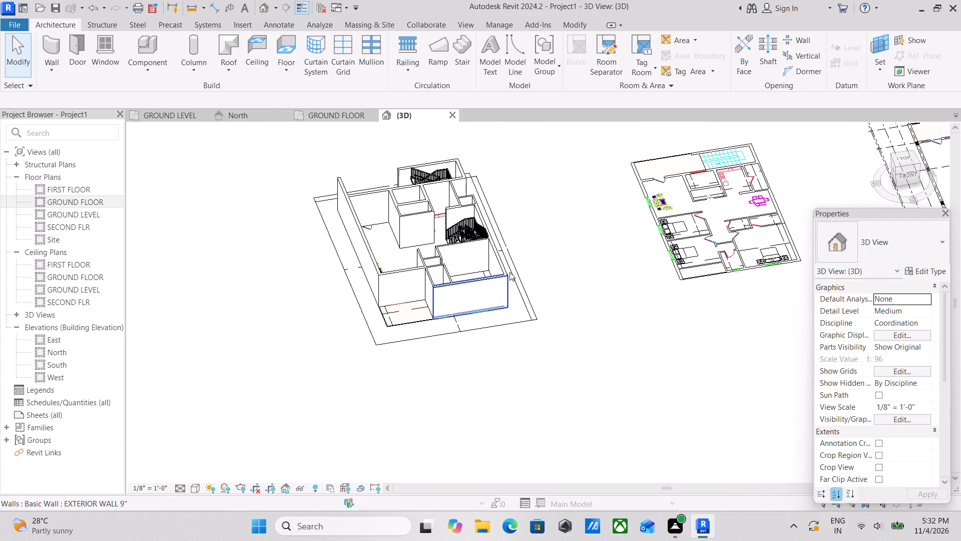
{"action": "middle_click_drag", "start_coordinate": [512, 274], "coordinate": [567, 321], "text": "shift"}
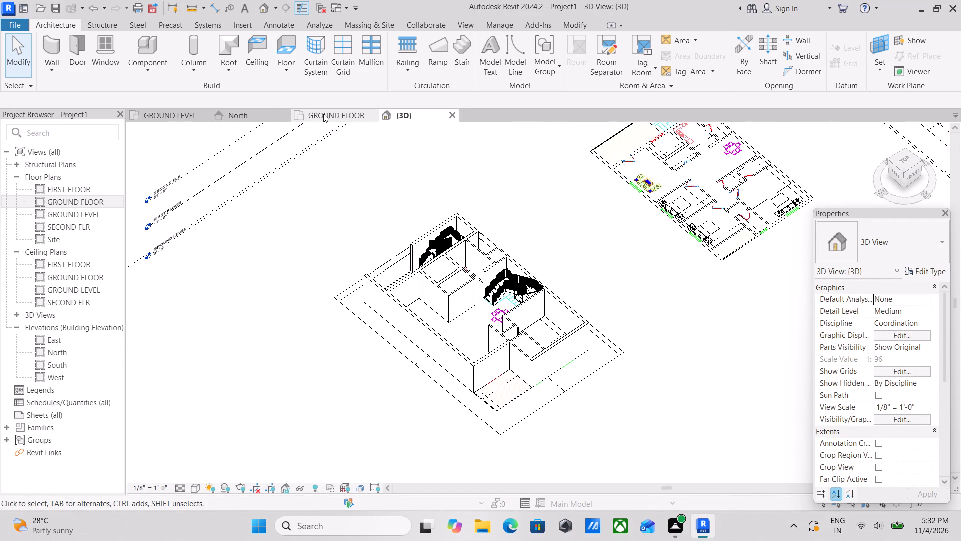
Return to the GROUND FLOOR plan and examine the north staircase, lift, pooja and kitchen area.
{"action": "left_click", "coordinate": [323, 114]}
{"action": "scroll", "coordinate": [580, 288], "scroll_direction": "down", "scroll_amount": 2}
{"action": "middle_click_drag", "start_coordinate": [580, 289], "coordinate": [577, 340]}
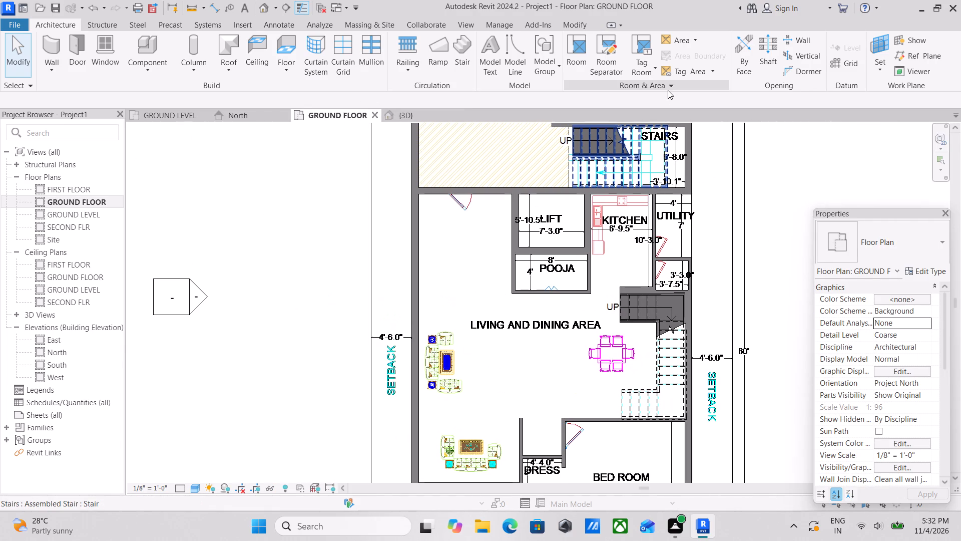
{"action": "scroll", "coordinate": [531, 201], "scroll_direction": "down", "scroll_amount": 2}
{"action": "middle_click_drag", "start_coordinate": [525, 223], "coordinate": [528, 288]}
{"action": "scroll", "coordinate": [526, 204], "scroll_direction": "up", "scroll_amount": 2}
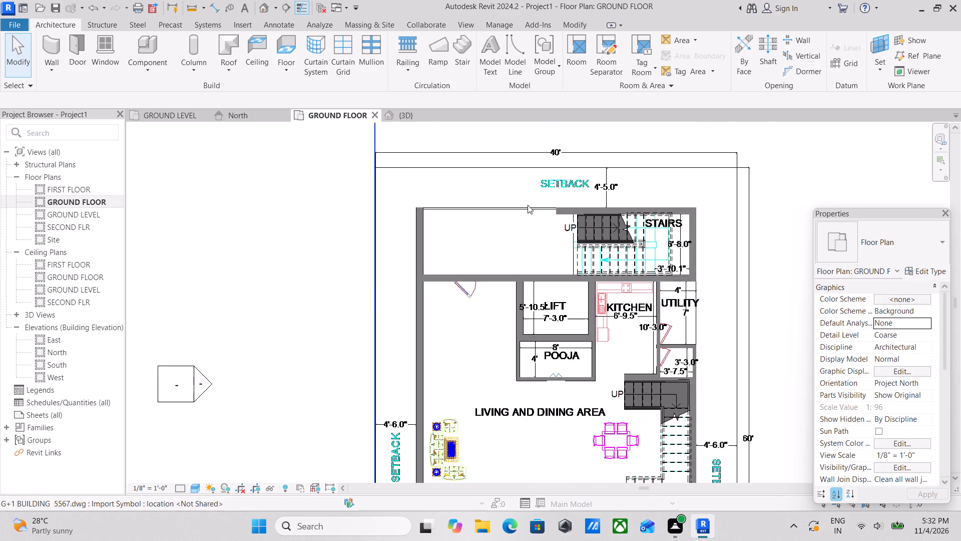
{"action": "scroll", "coordinate": [528, 205], "scroll_direction": "up", "scroll_amount": 1}
{"action": "scroll", "coordinate": [591, 245], "scroll_direction": "up", "scroll_amount": 3}
{"action": "scroll", "coordinate": [713, 276], "scroll_direction": "down", "scroll_amount": 2}
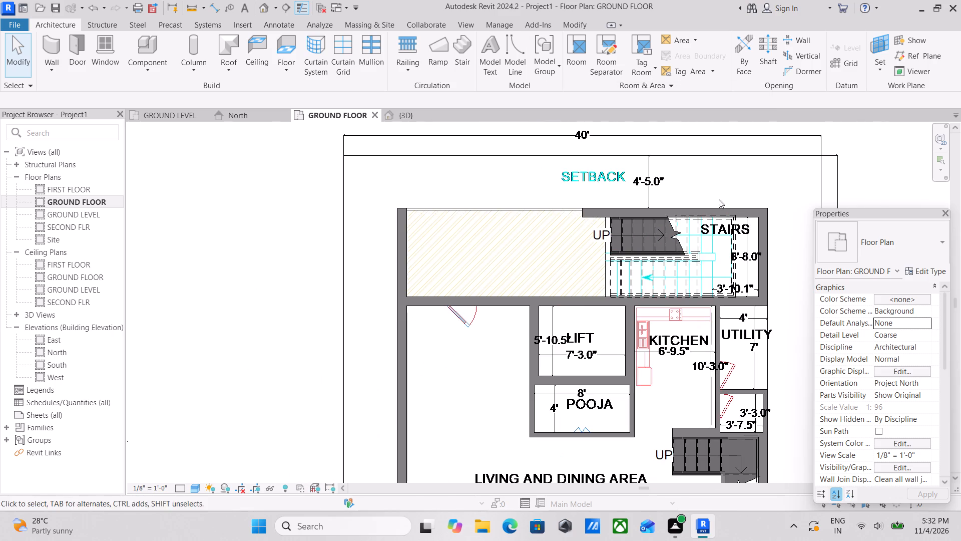
{"action": "middle_click_drag", "start_coordinate": [655, 287], "coordinate": [668, 212]}
{"action": "scroll", "coordinate": [592, 298], "scroll_direction": "up", "scroll_amount": 3}
{"action": "scroll", "coordinate": [567, 300], "scroll_direction": "down", "scroll_amount": 3}
{"action": "middle_click_drag", "start_coordinate": [568, 294], "coordinate": [584, 299]}
{"action": "scroll", "coordinate": [569, 332], "scroll_direction": "down", "scroll_amount": 1}
{"action": "middle_click_drag", "start_coordinate": [569, 332], "coordinate": [569, 188]}
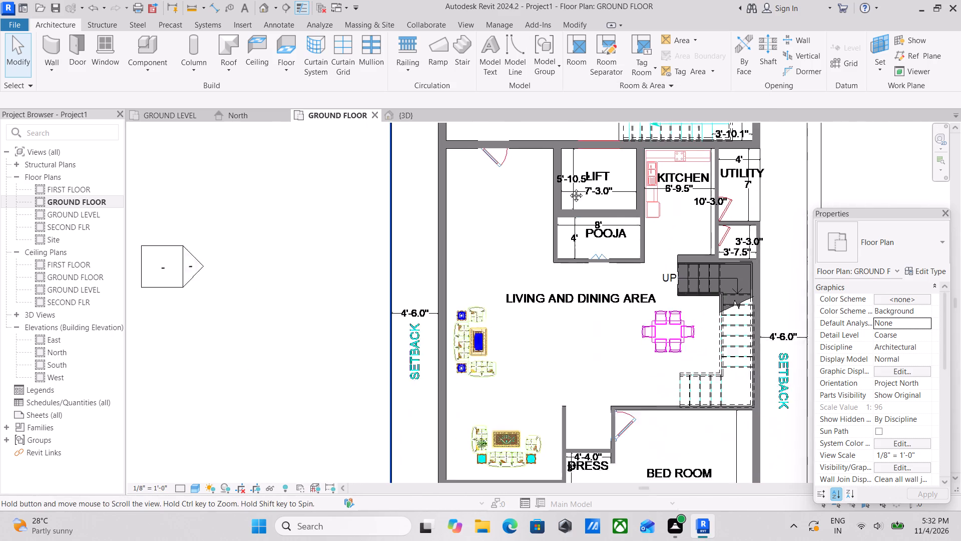
Examine the south part of the ground floor plan around the dress, toilet, bedroom and 11'-9" by 8'-1" open area.
{"action": "middle_click_drag", "start_coordinate": [569, 188], "coordinate": [569, 177]}
{"action": "scroll", "coordinate": [524, 307], "scroll_direction": "down", "scroll_amount": 2}
{"action": "middle_click_drag", "start_coordinate": [524, 305], "coordinate": [550, 196]}
{"action": "scroll", "coordinate": [605, 277], "scroll_direction": "up", "scroll_amount": 3}
{"action": "scroll", "coordinate": [488, 278], "scroll_direction": "up", "scroll_amount": 2}
{"action": "scroll", "coordinate": [489, 278], "scroll_direction": "down", "scroll_amount": 3}
{"action": "middle_click_drag", "start_coordinate": [489, 276], "coordinate": [489, 279]}
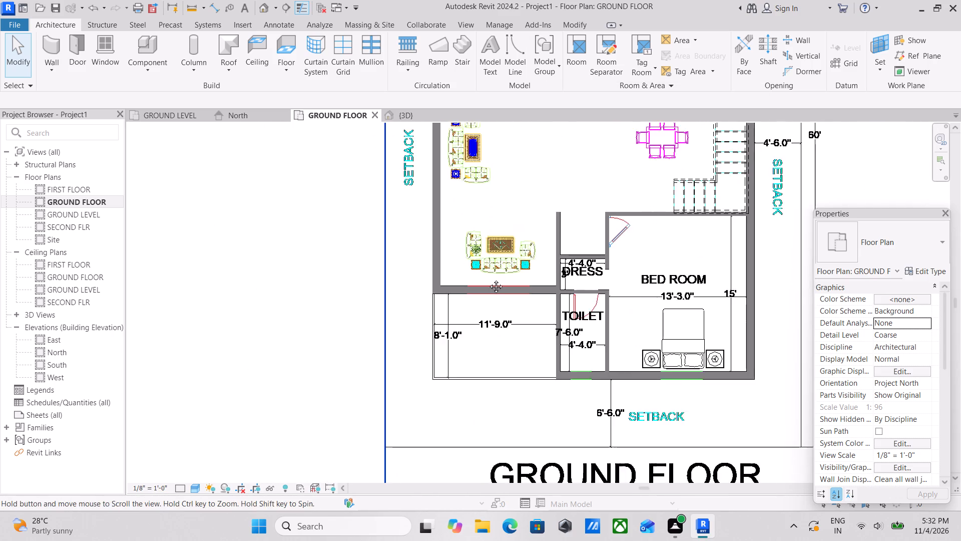
{"action": "middle_click_drag", "start_coordinate": [489, 279], "coordinate": [498, 381]}
{"action": "middle_click_drag", "start_coordinate": [486, 401], "coordinate": [560, 277]}
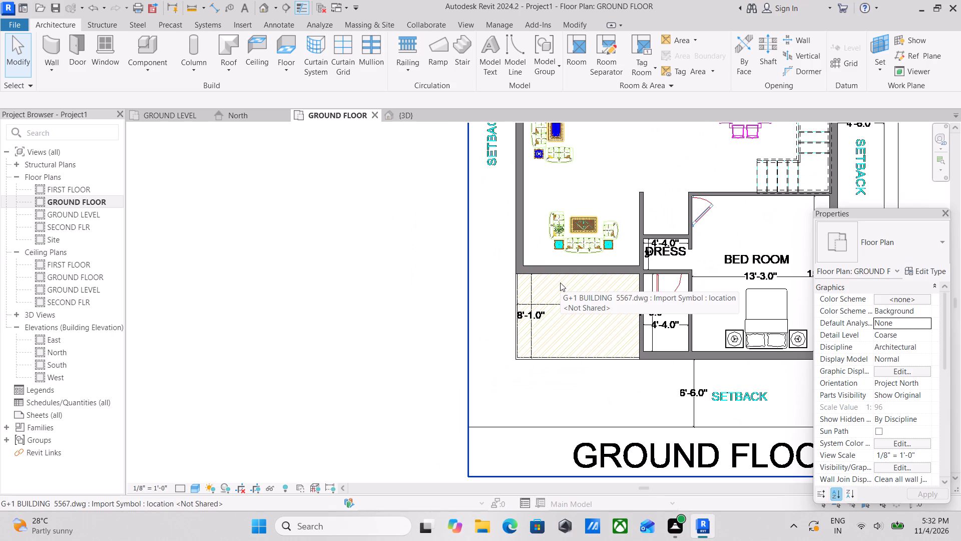
{"action": "scroll", "coordinate": [581, 345], "scroll_direction": "up", "scroll_amount": 3}
{"action": "scroll", "coordinate": [585, 316], "scroll_direction": "down", "scroll_amount": 3}
{"action": "middle_click_drag", "start_coordinate": [585, 315], "coordinate": [567, 319]}
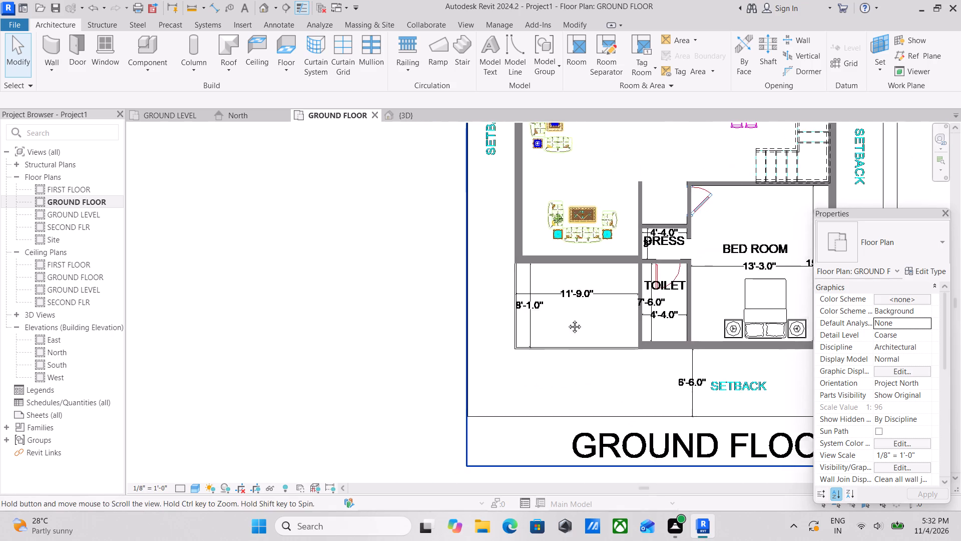
Examine the FIRST FLOOR and GRID LINES drawings in the imported CAD file.
{"action": "scroll", "coordinate": [567, 319], "scroll_direction": "down", "scroll_amount": 1}
{"action": "middle_click_drag", "start_coordinate": [567, 319], "coordinate": [430, 380]}
{"action": "scroll", "coordinate": [425, 381], "scroll_direction": "up", "scroll_amount": 1}
{"action": "scroll", "coordinate": [647, 325], "scroll_direction": "down", "scroll_amount": 4}
{"action": "middle_click_drag", "start_coordinate": [640, 325], "coordinate": [322, 300]}
{"action": "scroll", "coordinate": [729, 304], "scroll_direction": "down", "scroll_amount": 2}
{"action": "middle_click_drag", "start_coordinate": [702, 302], "coordinate": [175, 292]}
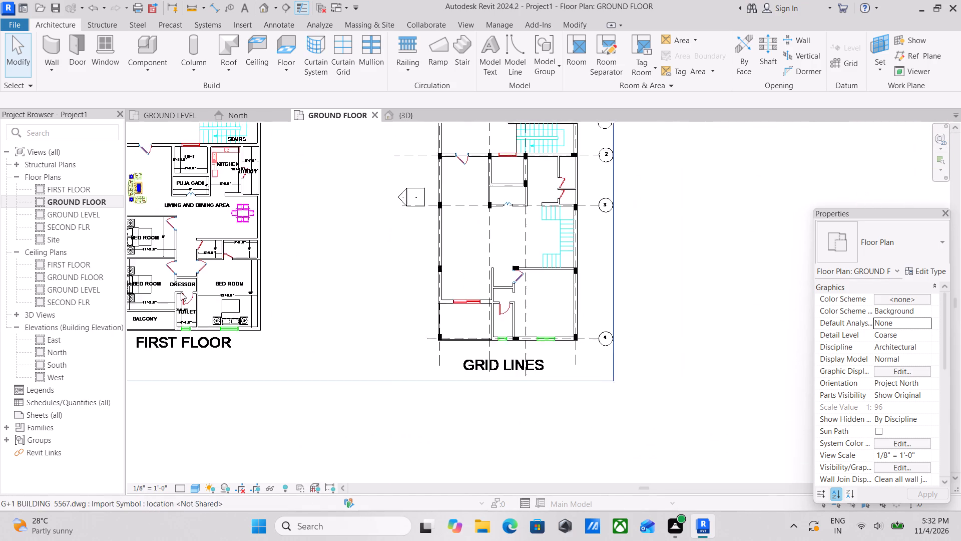
{"action": "scroll", "coordinate": [503, 281], "scroll_direction": "up", "scroll_amount": 4}
{"action": "scroll", "coordinate": [514, 307], "scroll_direction": "down", "scroll_amount": 3}
{"action": "middle_click_drag", "start_coordinate": [514, 307], "coordinate": [733, 367]}
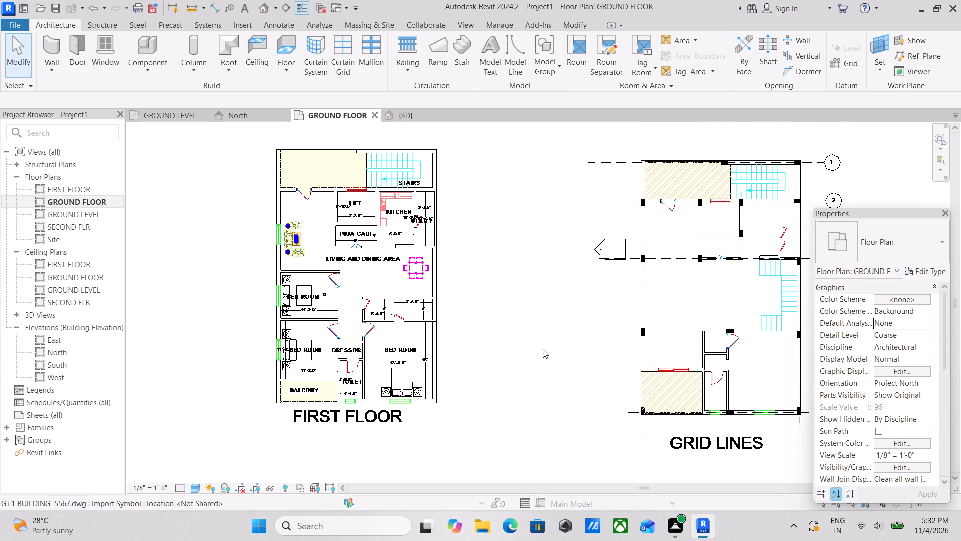
{"action": "middle_click_drag", "start_coordinate": [543, 349], "coordinate": [660, 346]}
{"action": "scroll", "coordinate": [219, 316], "scroll_direction": "down", "scroll_amount": 2}
Go back to the ground floor drawing and examine the 11'-9" by 8'-1" open area and adjoining living room walls.
{"action": "middle_click_drag", "start_coordinate": [224, 317], "coordinate": [541, 304]}
{"action": "scroll", "coordinate": [240, 319], "scroll_direction": "up", "scroll_amount": 2}
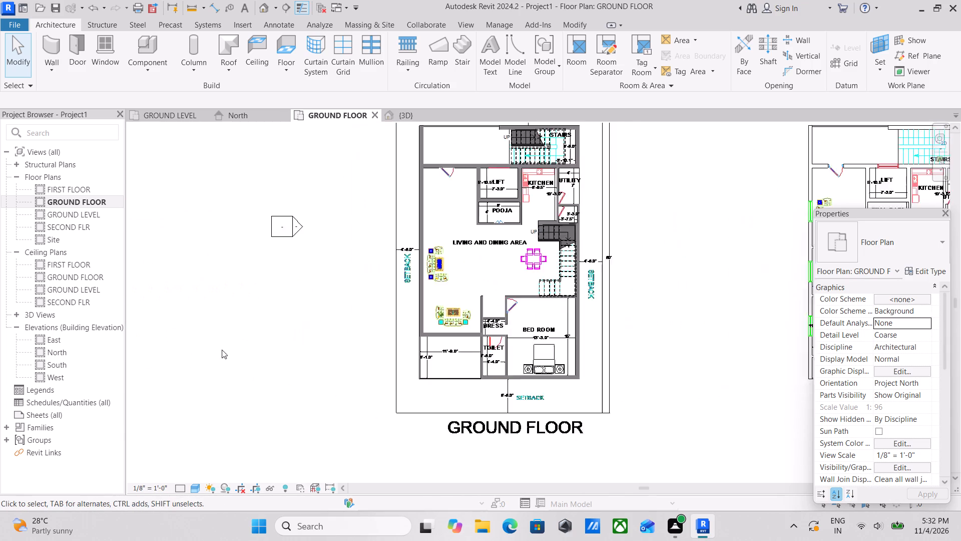
{"action": "scroll", "coordinate": [222, 350], "scroll_direction": "up", "scroll_amount": 1}
{"action": "scroll", "coordinate": [438, 401], "scroll_direction": "up", "scroll_amount": 5}
{"action": "middle_click_drag", "start_coordinate": [497, 346], "coordinate": [590, 450]}
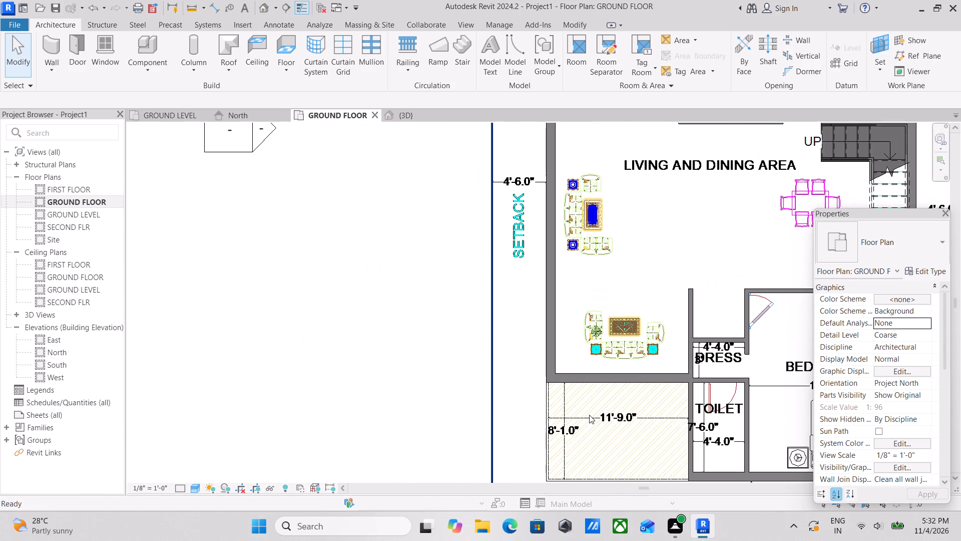
{"action": "scroll", "coordinate": [589, 415], "scroll_direction": "up", "scroll_amount": 3}
{"action": "scroll", "coordinate": [569, 375], "scroll_direction": "down", "scroll_amount": 1}
{"action": "middle_click_drag", "start_coordinate": [569, 375], "coordinate": [582, 356]}
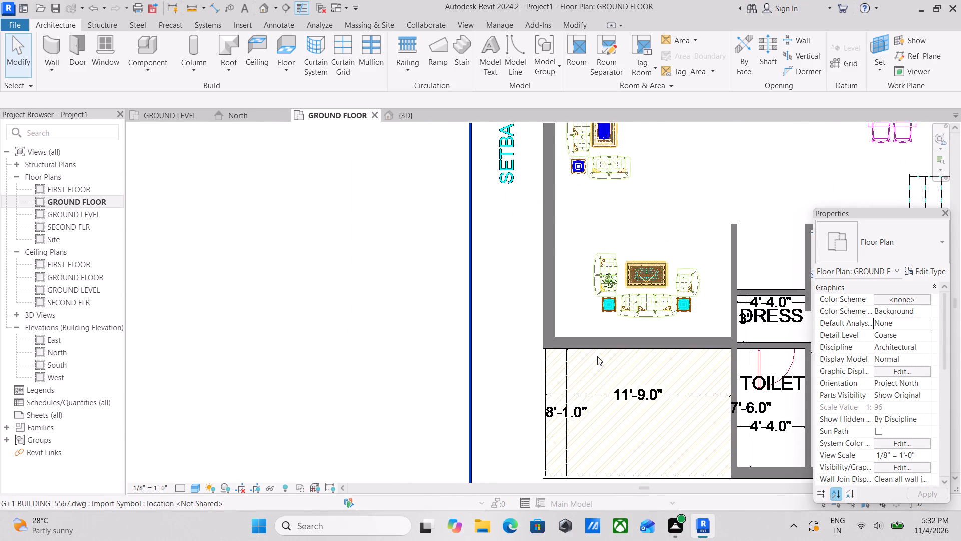
{"action": "scroll", "coordinate": [599, 355], "scroll_direction": "down", "scroll_amount": 2}
{"action": "middle_click_drag", "start_coordinate": [599, 355], "coordinate": [592, 419]}
{"action": "scroll", "coordinate": [655, 333], "scroll_direction": "down", "scroll_amount": 2}
{"action": "middle_click_drag", "start_coordinate": [645, 341], "coordinate": [549, 440]}
{"action": "middle_click_drag", "start_coordinate": [577, 408], "coordinate": [556, 500]}
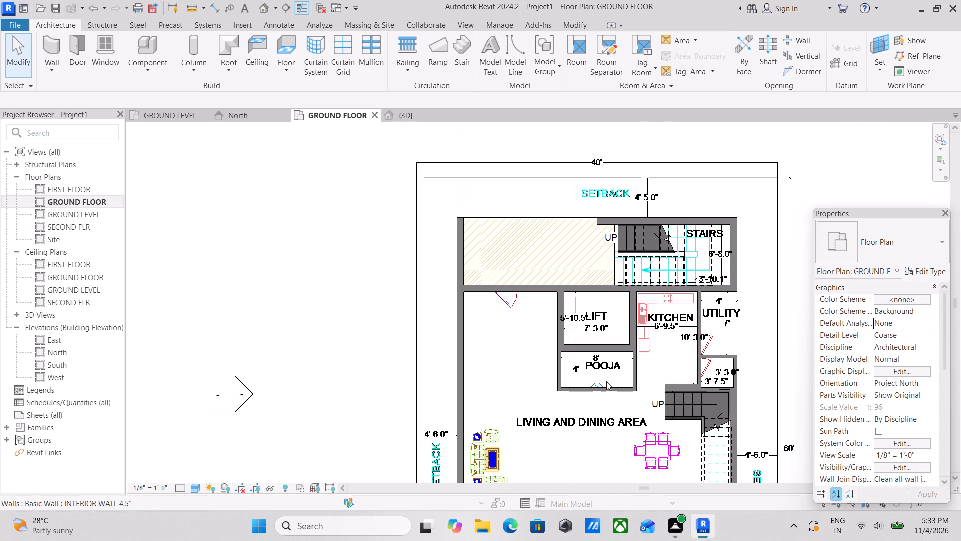
Examine the ground floor layout from the north staircase, lift and kitchen down to the living area and bedroom.
{"action": "scroll", "coordinate": [591, 361], "scroll_direction": "down", "scroll_amount": 3}
{"action": "middle_click_drag", "start_coordinate": [599, 370], "coordinate": [561, 345]}
{"action": "scroll", "coordinate": [547, 333], "scroll_direction": "up", "scroll_amount": 2}
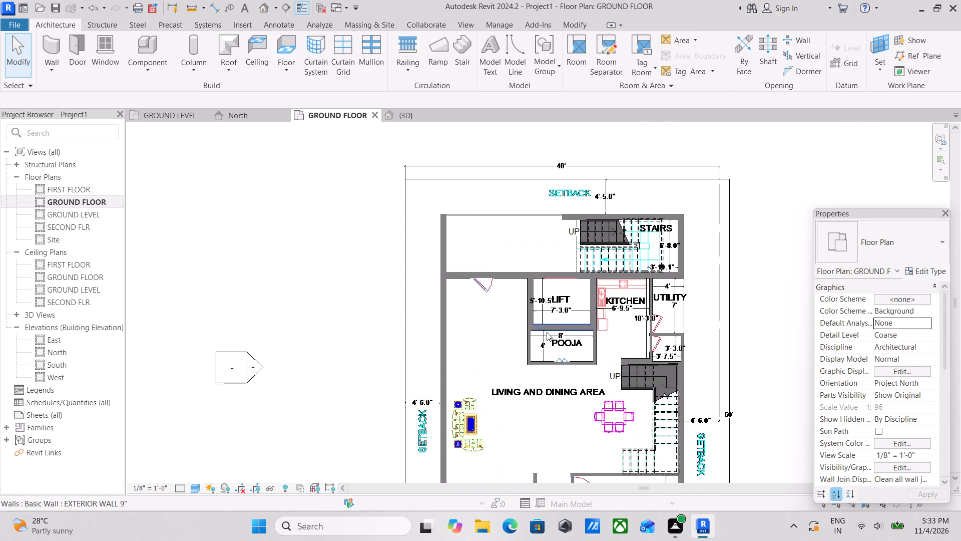
{"action": "scroll", "coordinate": [542, 335], "scroll_direction": "up", "scroll_amount": 3}
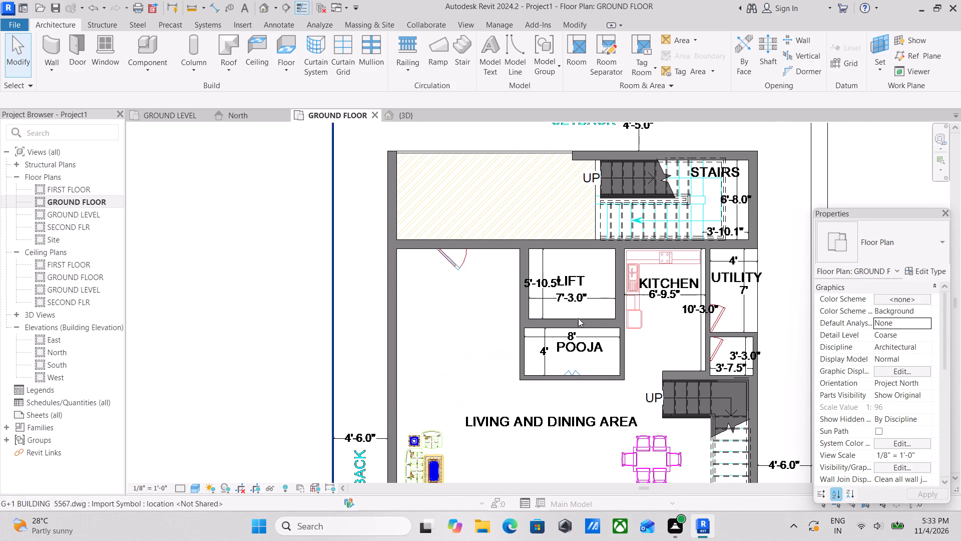
{"action": "scroll", "coordinate": [651, 293], "scroll_direction": "up", "scroll_amount": 1}
{"action": "scroll", "coordinate": [597, 160], "scroll_direction": "down", "scroll_amount": 2}
{"action": "scroll", "coordinate": [596, 161], "scroll_direction": "up", "scroll_amount": 1}
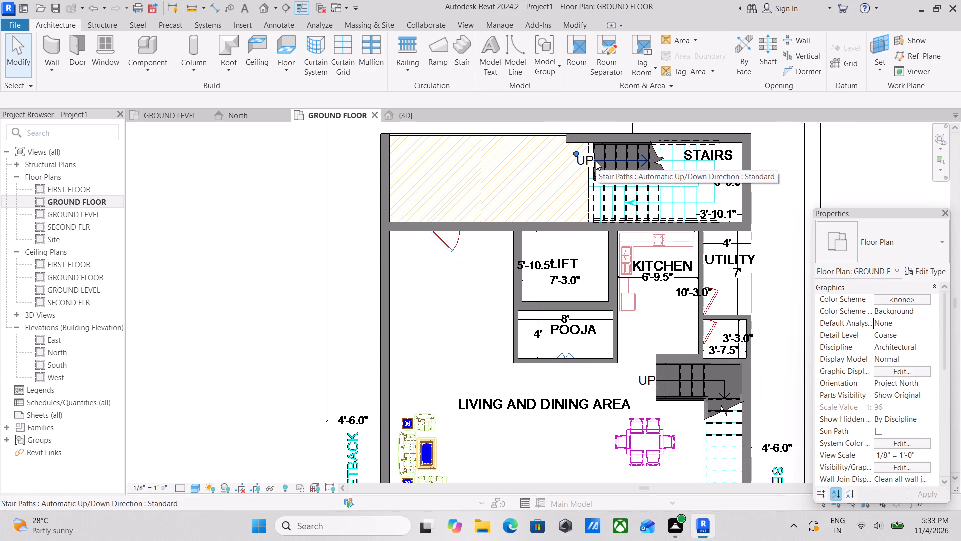
{"action": "scroll", "coordinate": [894, 405], "scroll_direction": "down", "scroll_amount": 2}
{"action": "scroll", "coordinate": [709, 338], "scroll_direction": "down", "scroll_amount": 1}
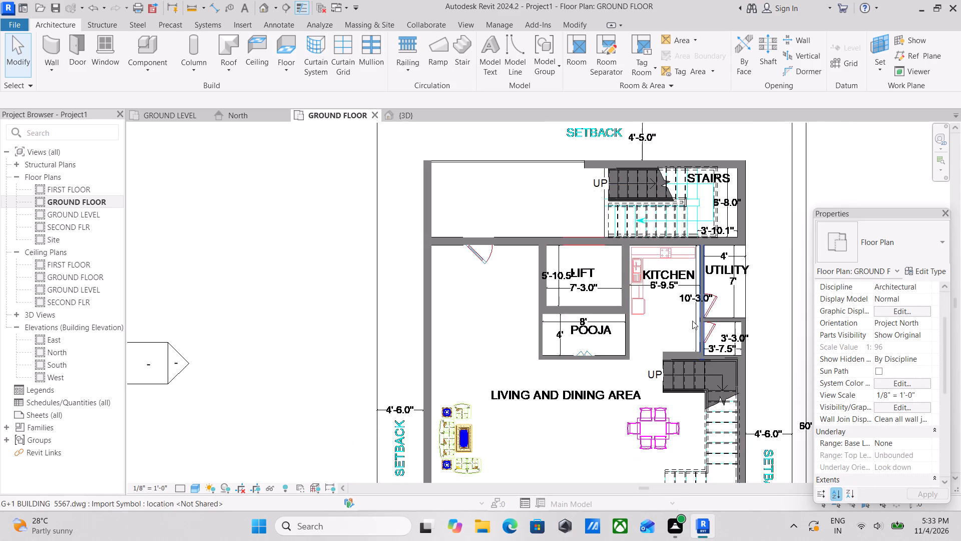
{"action": "scroll", "coordinate": [655, 354], "scroll_direction": "down", "scroll_amount": 3}
{"action": "middle_click_drag", "start_coordinate": [655, 354], "coordinate": [678, 308]}
{"action": "middle_click_drag", "start_coordinate": [658, 343], "coordinate": [642, 261]}
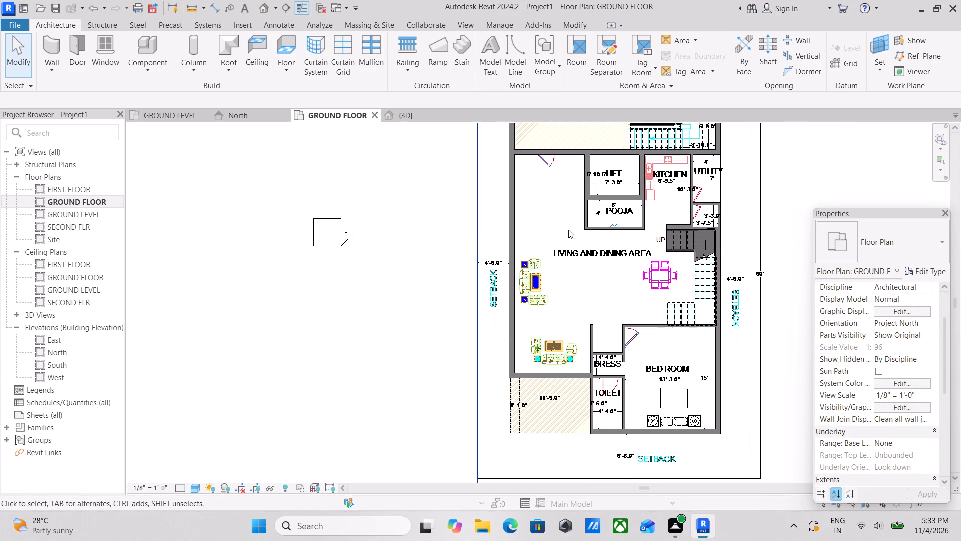
Open the 3D view and set its visual style to Shaded.
{"action": "left_click", "coordinate": [389, 112]}
{"action": "scroll", "coordinate": [564, 246], "scroll_direction": "down", "scroll_amount": 1}
{"action": "scroll", "coordinate": [532, 332], "scroll_direction": "up", "scroll_amount": 1}
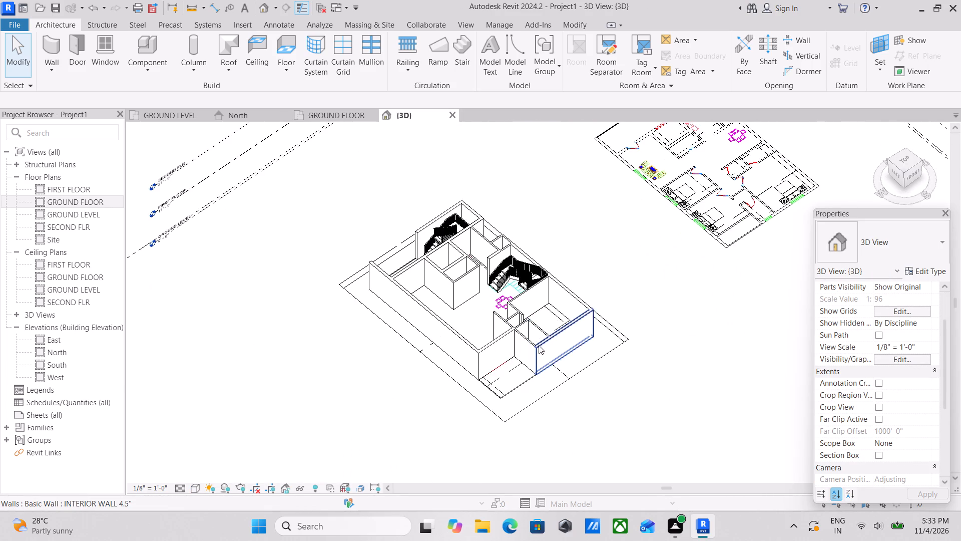
{"action": "middle_click_drag", "start_coordinate": [542, 355], "coordinate": [636, 321]}
{"action": "scroll", "coordinate": [625, 321], "scroll_direction": "up", "scroll_amount": 3, "text": "shift"}
{"action": "middle_click_drag", "start_coordinate": [623, 297], "coordinate": [727, 227]}
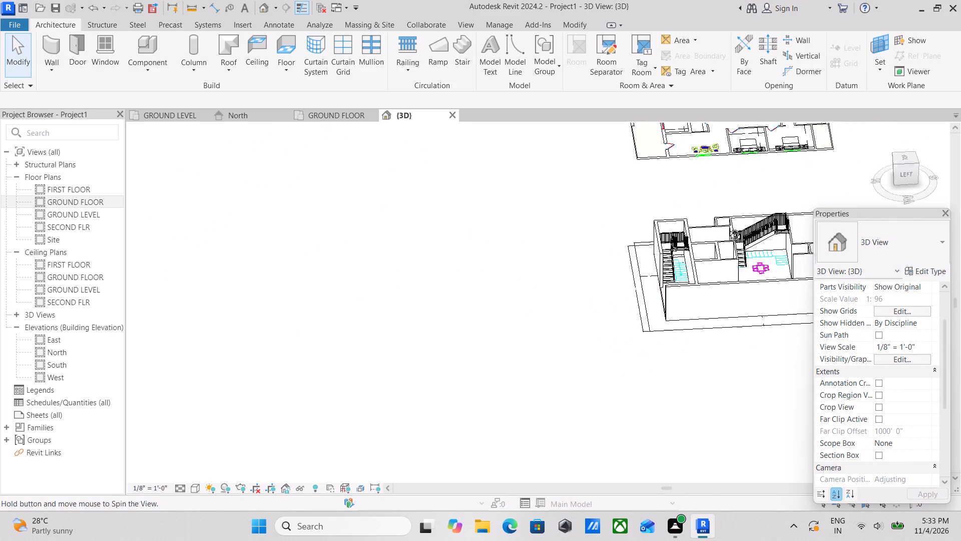
{"action": "middle_click_drag", "start_coordinate": [727, 227], "coordinate": [708, 234]}
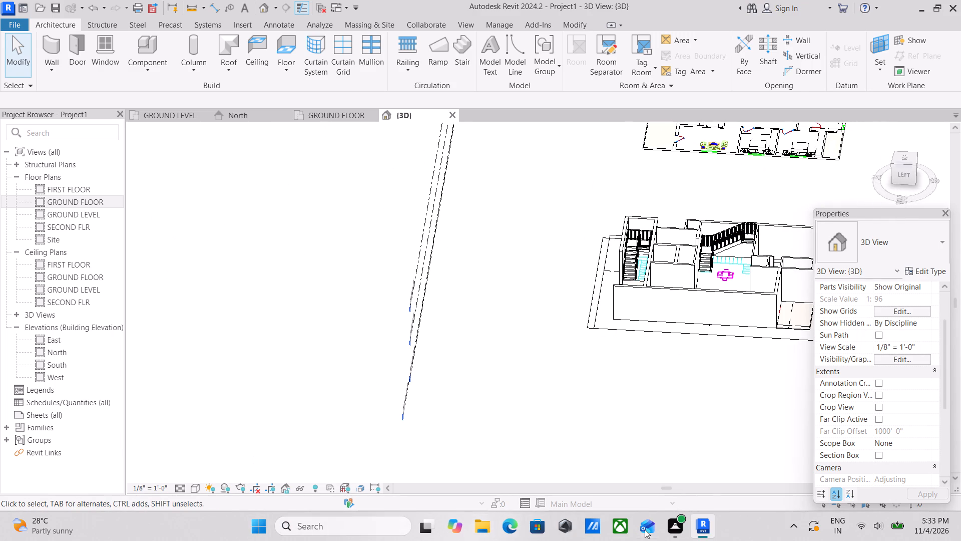
{"action": "left_click", "coordinate": [260, 524]}
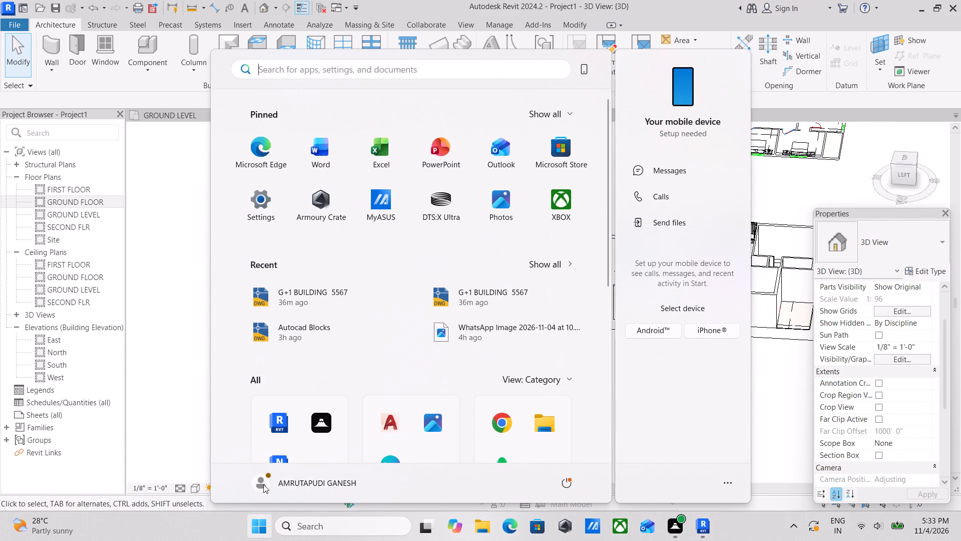
{"action": "left_click", "coordinate": [790, 397]}
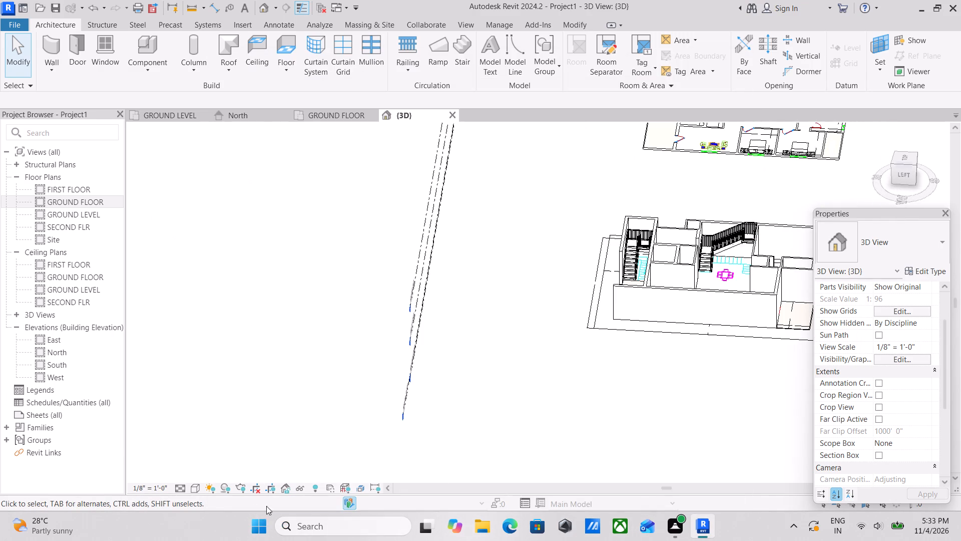
{"action": "left_click", "coordinate": [194, 488]}
{"action": "left_click", "coordinate": [208, 436]}
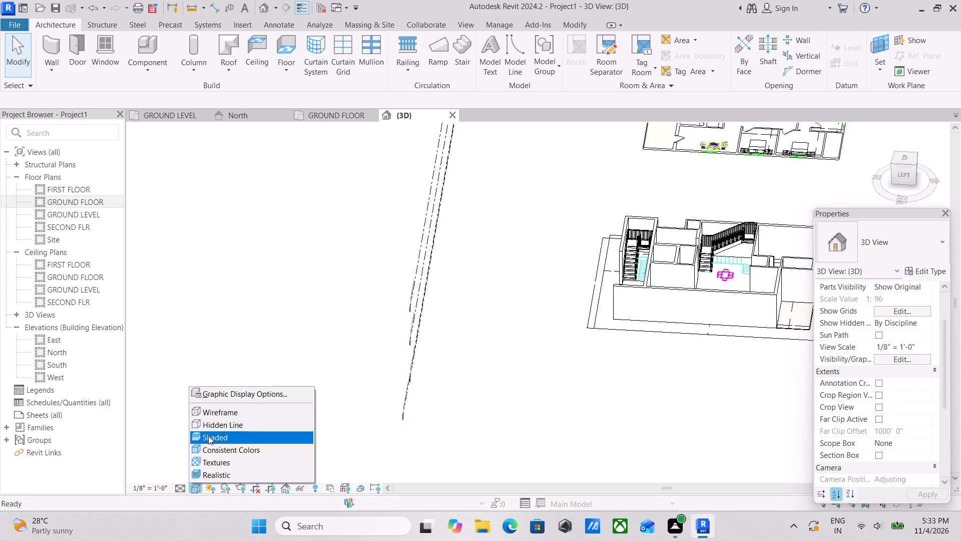
Examine the shaded ground floor walls, rooms and both stairs from several angles.
{"action": "scroll", "coordinate": [842, 330], "scroll_direction": "up", "scroll_amount": 1}
{"action": "middle_click_drag", "start_coordinate": [741, 301], "coordinate": [581, 351], "text": "shift"}
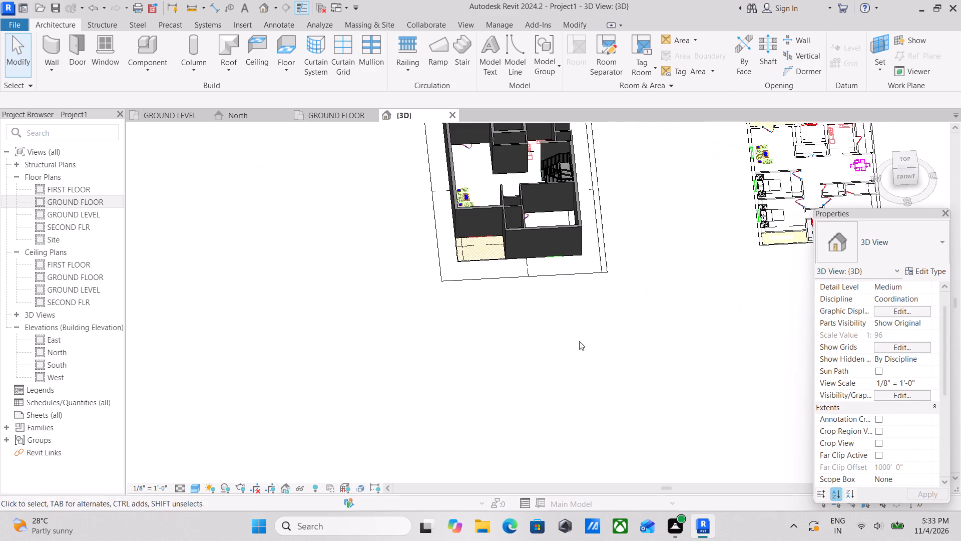
{"action": "middle_click_drag", "start_coordinate": [588, 297], "coordinate": [597, 413]}
{"action": "middle_click_drag", "start_coordinate": [541, 338], "coordinate": [527, 431], "text": "shift"}
{"action": "middle_click_drag", "start_coordinate": [518, 390], "coordinate": [540, 348], "text": "shift"}
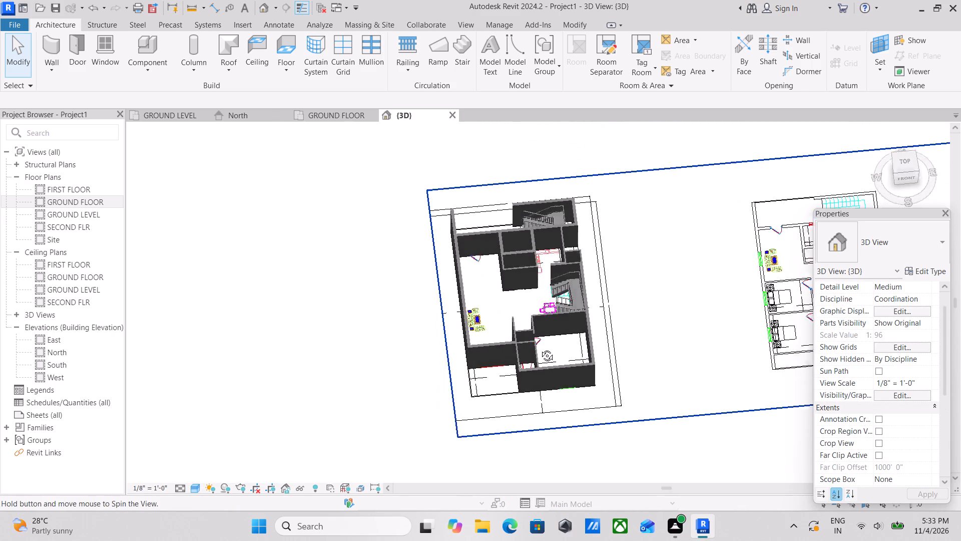
{"action": "middle_click_drag", "start_coordinate": [540, 348], "coordinate": [571, 263], "text": "shift"}
{"action": "middle_click_drag", "start_coordinate": [578, 381], "coordinate": [555, 511]}
{"action": "scroll", "coordinate": [555, 512], "scroll_direction": "up", "scroll_amount": 1, "text": "shift"}
{"action": "middle_click_drag", "start_coordinate": [555, 511], "coordinate": [557, 516]}
{"action": "middle_click_drag", "start_coordinate": [581, 370], "coordinate": [579, 421]}
{"action": "middle_click_drag", "start_coordinate": [549, 401], "coordinate": [568, 423]}
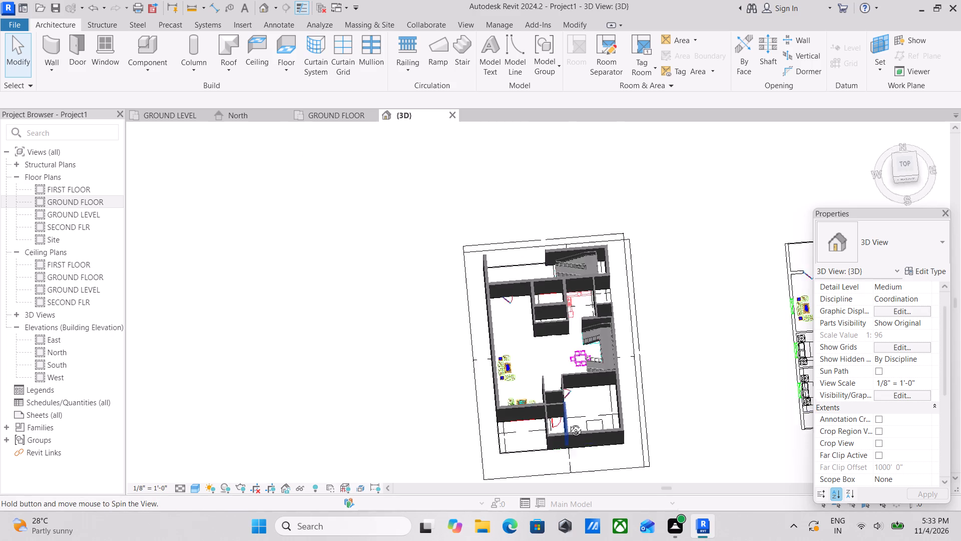
{"action": "middle_click_drag", "start_coordinate": [568, 423], "coordinate": [527, 395]}
{"action": "middle_click_drag", "start_coordinate": [542, 371], "coordinate": [566, 427]}
{"action": "middle_click_drag", "start_coordinate": [566, 426], "coordinate": [584, 417], "text": "shift"}
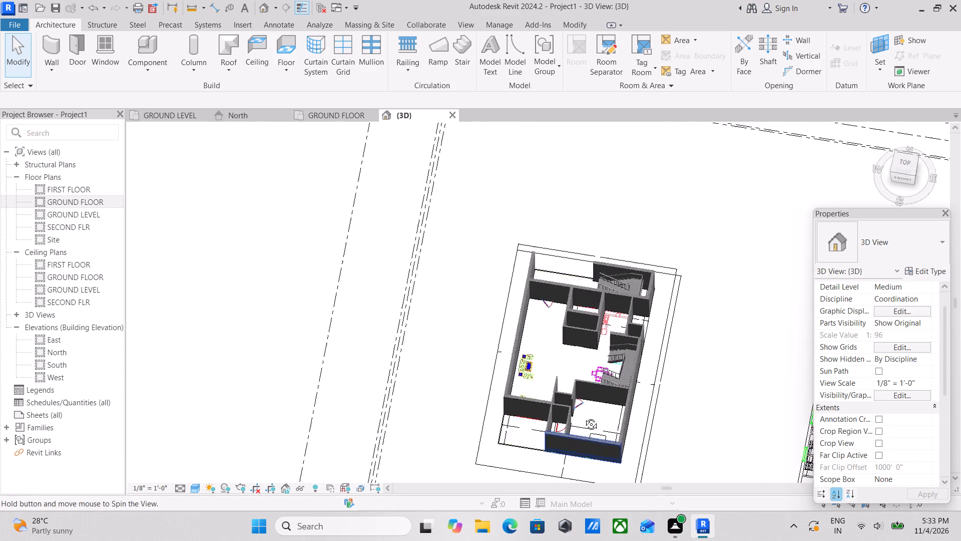
{"action": "middle_click_drag", "start_coordinate": [584, 417], "coordinate": [622, 386], "text": "shift"}
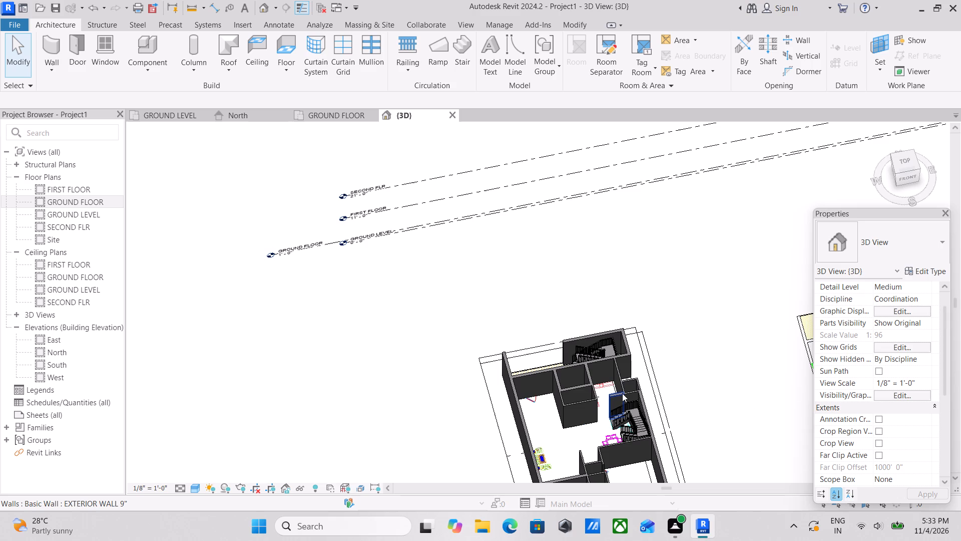
Examine the whole model with its level lines and the neighbouring CAD floor drawings from low and high angles.
{"action": "scroll", "coordinate": [661, 377], "scroll_direction": "down", "scroll_amount": 2}
{"action": "middle_click_drag", "start_coordinate": [658, 376], "coordinate": [636, 286]}
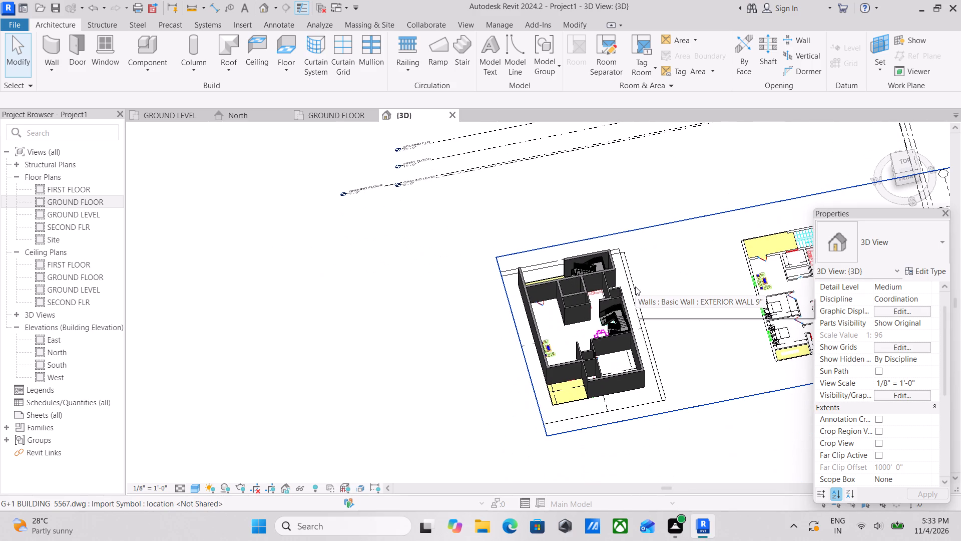
{"action": "scroll", "coordinate": [647, 311], "scroll_direction": "down", "scroll_amount": 5}
{"action": "scroll", "coordinate": [663, 411], "scroll_direction": "down", "scroll_amount": 2}
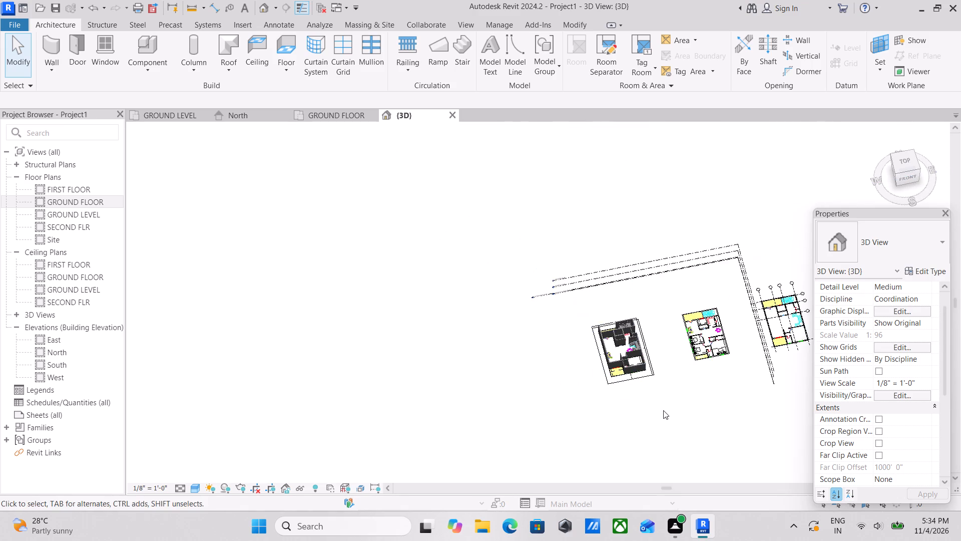
{"action": "middle_click_drag", "start_coordinate": [663, 410], "coordinate": [647, 224], "text": "shift"}
{"action": "middle_click_drag", "start_coordinate": [627, 367], "coordinate": [610, 352], "text": "shift"}
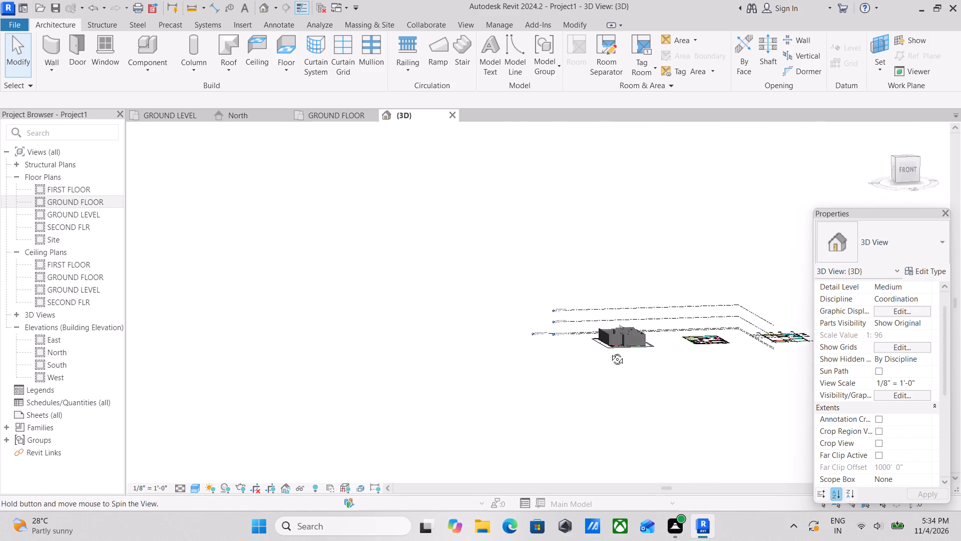
{"action": "middle_click_drag", "start_coordinate": [610, 352], "coordinate": [507, 438], "text": "shift"}
{"action": "middle_click_drag", "start_coordinate": [665, 268], "coordinate": [700, 382], "text": "shift"}
{"action": "middle_click_drag", "start_coordinate": [617, 336], "coordinate": [687, 417], "text": "shift"}
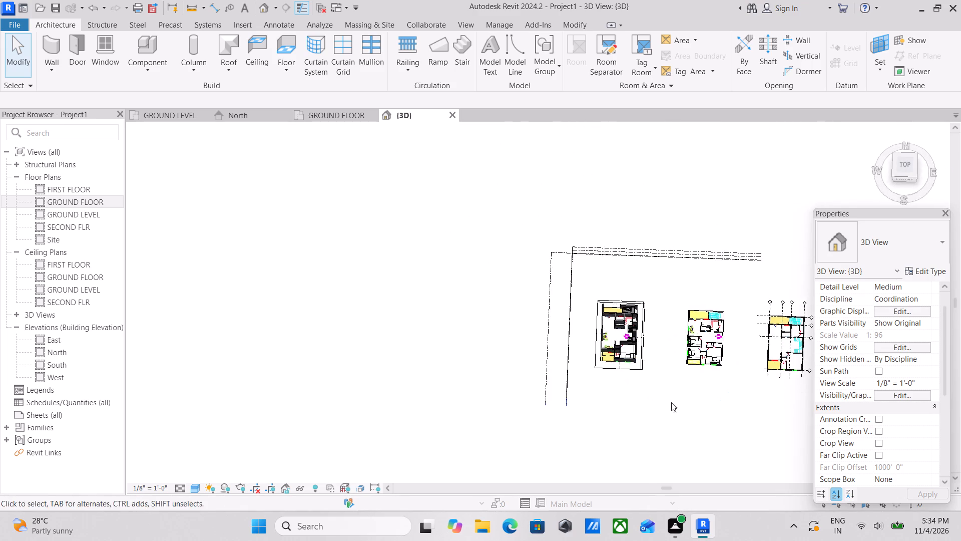
{"action": "scroll", "coordinate": [653, 381], "scroll_direction": "up", "scroll_amount": 4}
{"action": "middle_click_drag", "start_coordinate": [624, 316], "coordinate": [666, 397], "text": "shift"}
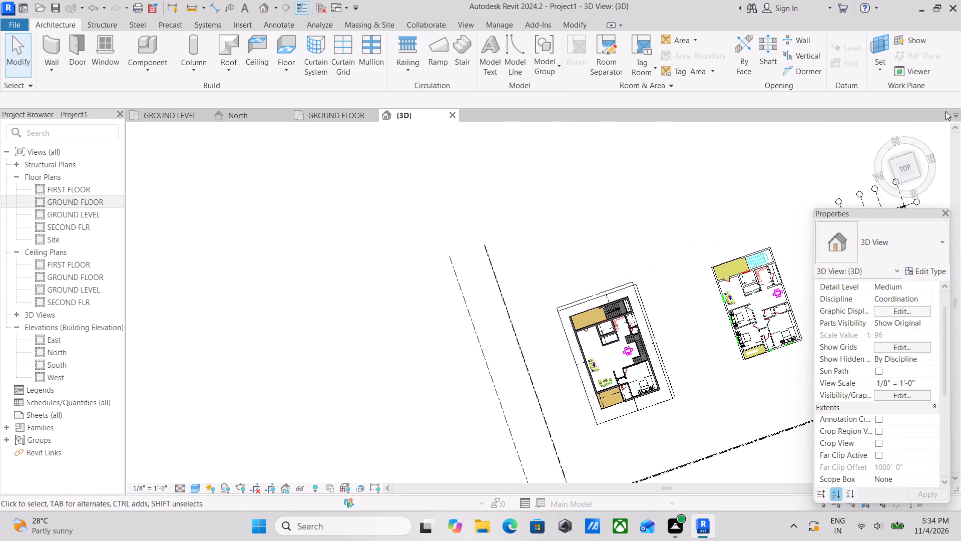
Compare the ground floor model with the FIRST FLOOR drawing, looking straight down in the 3D view.
{"action": "left_click", "coordinate": [898, 171]}
{"action": "scroll", "coordinate": [654, 305], "scroll_direction": "up", "scroll_amount": 7}
{"action": "scroll", "coordinate": [475, 310], "scroll_direction": "up", "scroll_amount": 4}
{"action": "middle_click_drag", "start_coordinate": [434, 297], "coordinate": [633, 334]}
{"action": "scroll", "coordinate": [565, 284], "scroll_direction": "up", "scroll_amount": 4}
{"action": "scroll", "coordinate": [598, 316], "scroll_direction": "up", "scroll_amount": 3}
{"action": "scroll", "coordinate": [597, 226], "scroll_direction": "down", "scroll_amount": 1}
{"action": "middle_click_drag", "start_coordinate": [574, 193], "coordinate": [563, 174]}
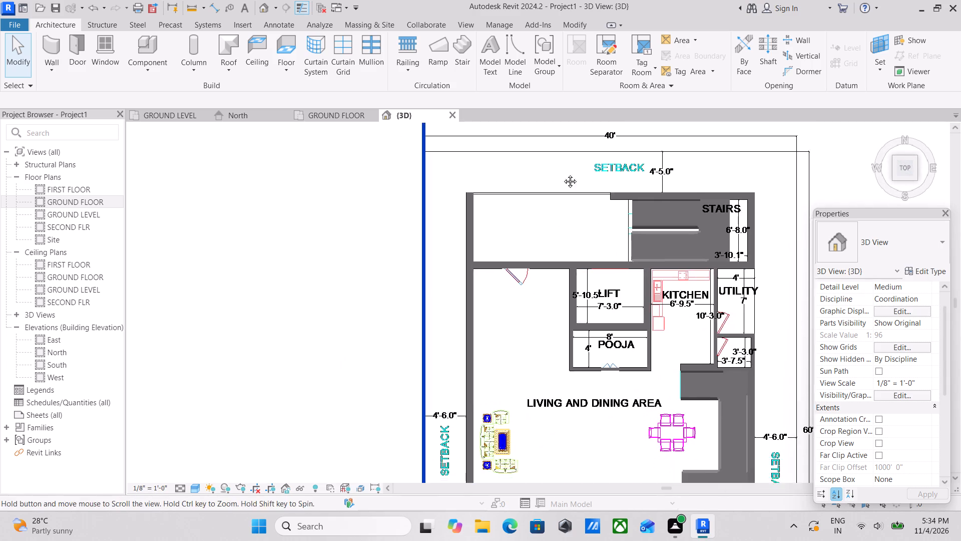
{"action": "middle_click_drag", "start_coordinate": [563, 174], "coordinate": [559, 146]}
{"action": "scroll", "coordinate": [590, 169], "scroll_direction": "down", "scroll_amount": 3}
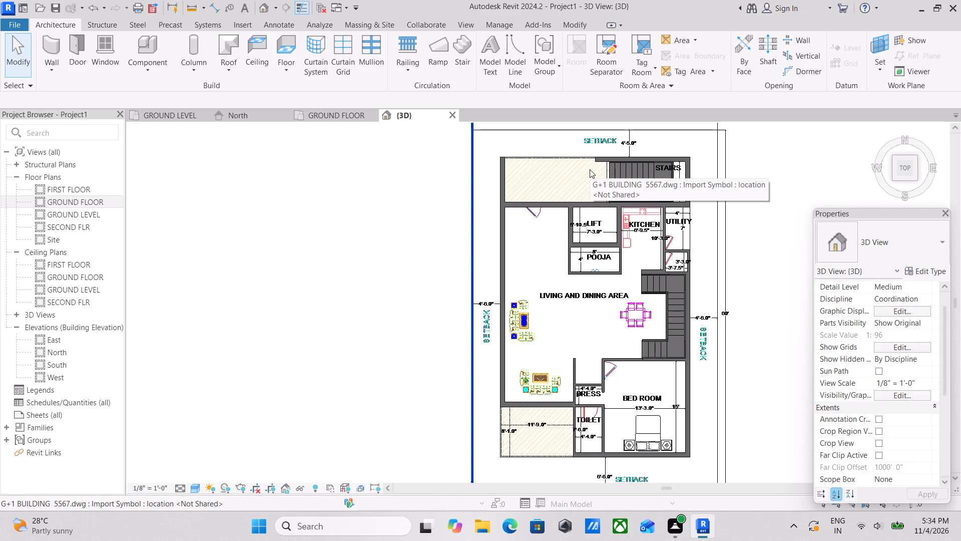
{"action": "scroll", "coordinate": [623, 242], "scroll_direction": "down", "scroll_amount": 3}
{"action": "middle_click_drag", "start_coordinate": [590, 247], "coordinate": [313, 172]}
{"action": "scroll", "coordinate": [588, 234], "scroll_direction": "down", "scroll_amount": 1}
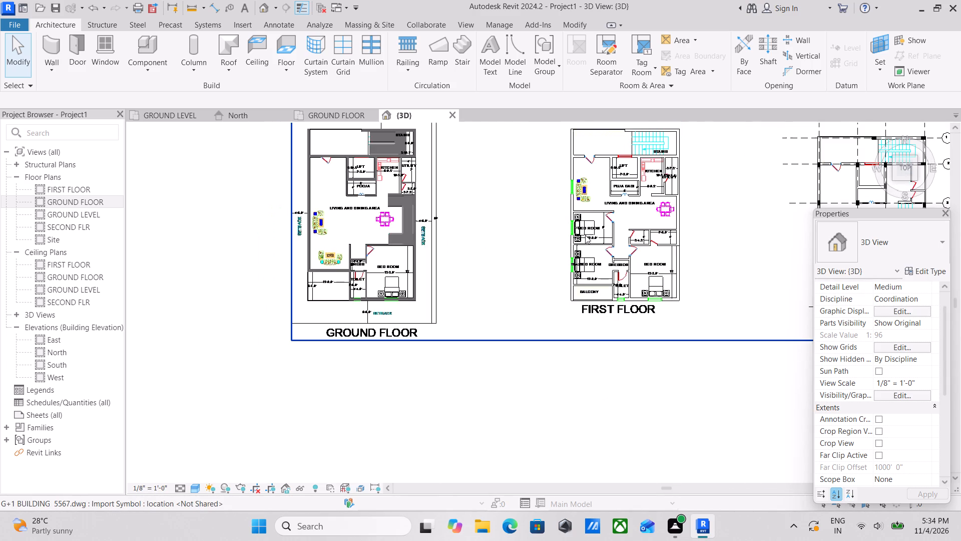
{"action": "scroll", "coordinate": [673, 281], "scroll_direction": "up", "scroll_amount": 3}
{"action": "middle_click_drag", "start_coordinate": [587, 245], "coordinate": [759, 347]}
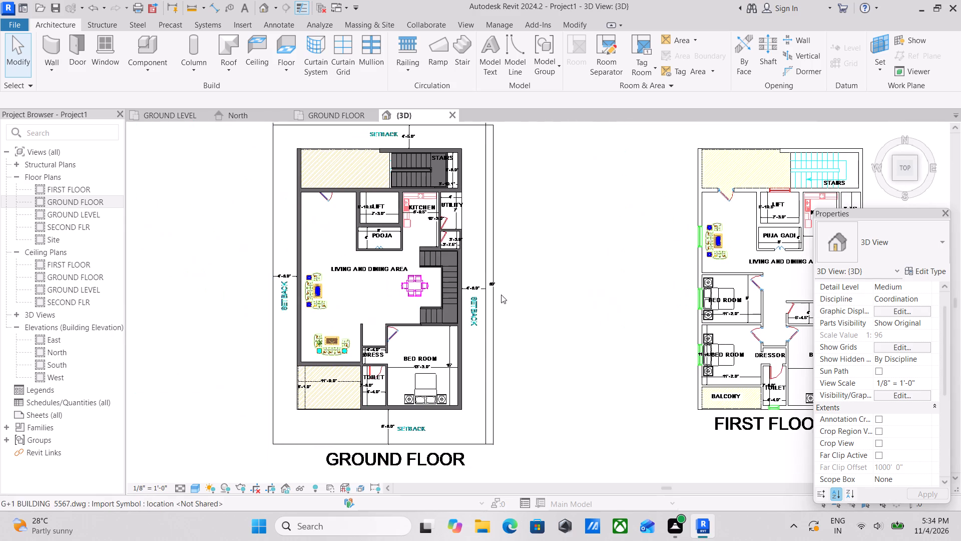
Examine the ground floor from above around the stairs, lift, pooja, kitchen, utility and living area.
{"action": "middle_click_drag", "start_coordinate": [502, 295], "coordinate": [705, 355]}
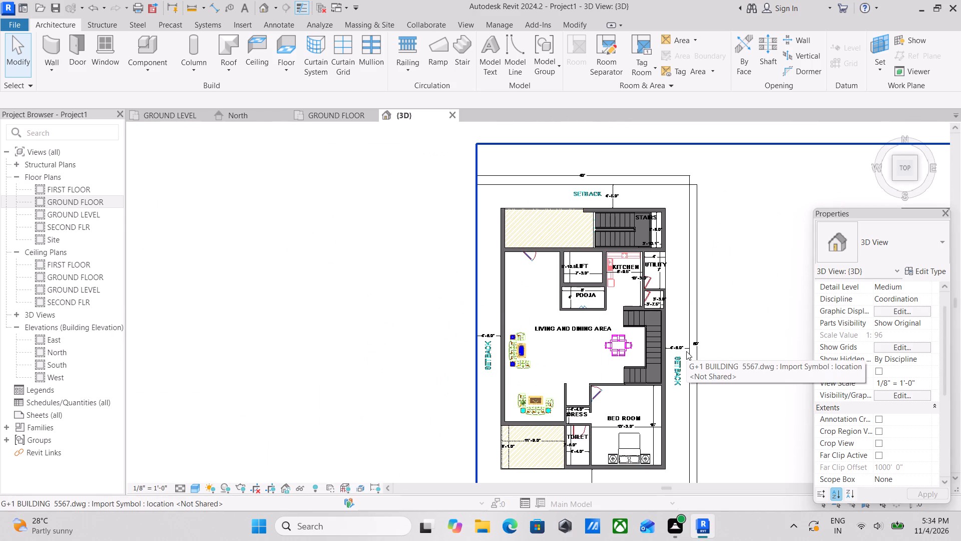
{"action": "scroll", "coordinate": [637, 348], "scroll_direction": "up", "scroll_amount": 2}
{"action": "scroll", "coordinate": [546, 315], "scroll_direction": "down", "scroll_amount": 2}
{"action": "middle_click_drag", "start_coordinate": [550, 311], "coordinate": [602, 308]}
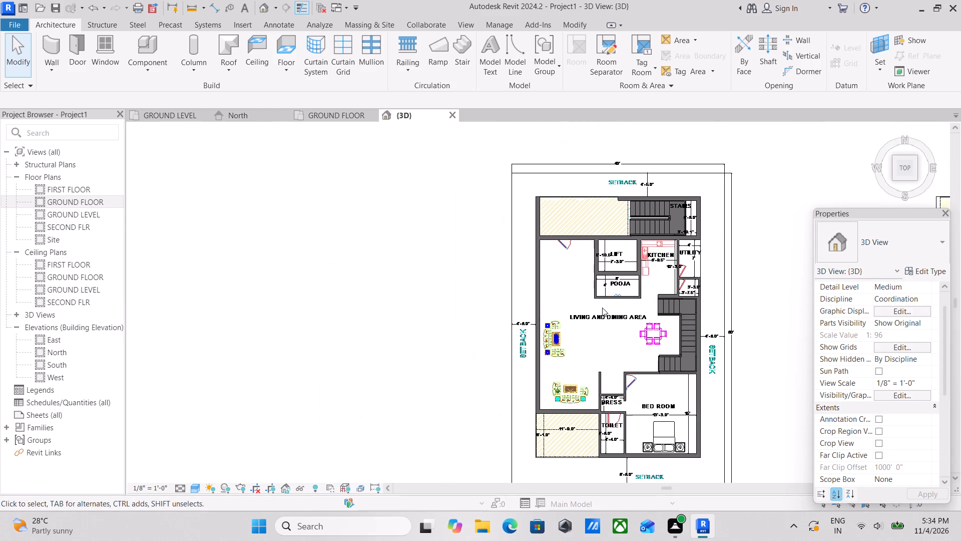
{"action": "scroll", "coordinate": [589, 367], "scroll_direction": "up", "scroll_amount": 2}
{"action": "middle_click_drag", "start_coordinate": [614, 313], "coordinate": [572, 361]}
{"action": "scroll", "coordinate": [546, 273], "scroll_direction": "down", "scroll_amount": 1}
{"action": "middle_click_drag", "start_coordinate": [544, 273], "coordinate": [511, 306]}
{"action": "scroll", "coordinate": [487, 269], "scroll_direction": "up", "scroll_amount": 2}
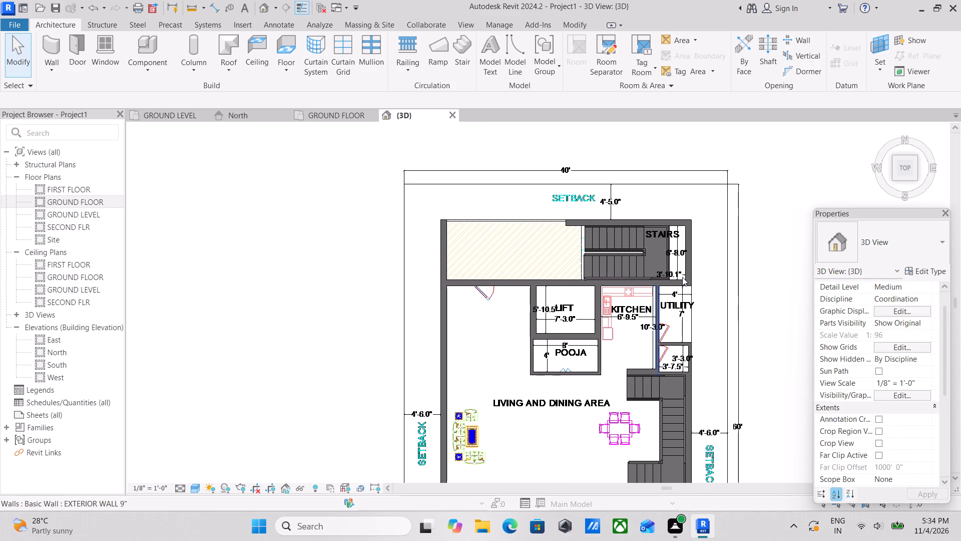
{"action": "scroll", "coordinate": [706, 317], "scroll_direction": "down", "scroll_amount": 2}
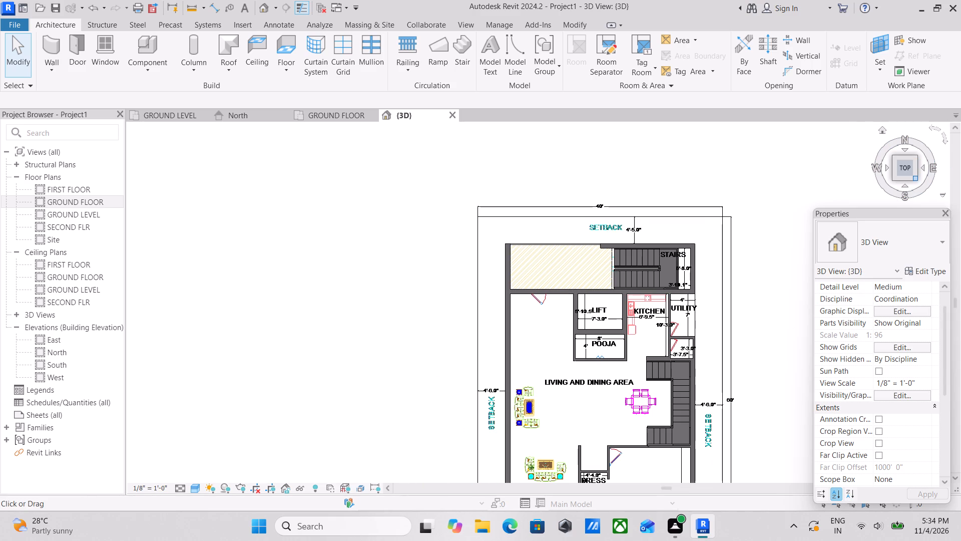
Copy the GROUND FLOOR level and paste it aligned to the FIRST FLOOR level, checking the result from the front.
{"action": "left_click", "coordinate": [906, 182]}
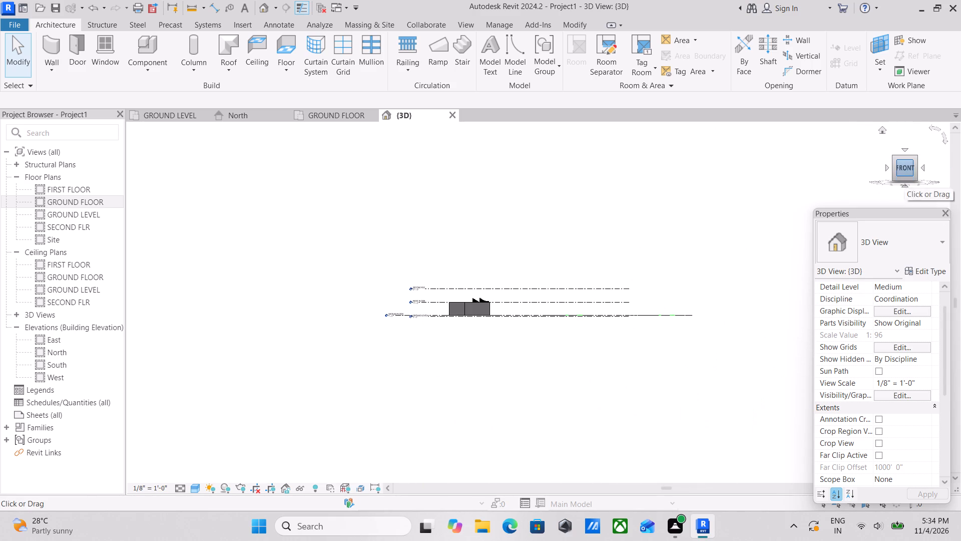
{"action": "scroll", "coordinate": [381, 346], "scroll_direction": "up", "scroll_amount": 2}
{"action": "scroll", "coordinate": [563, 307], "scroll_direction": "up", "scroll_amount": 8}
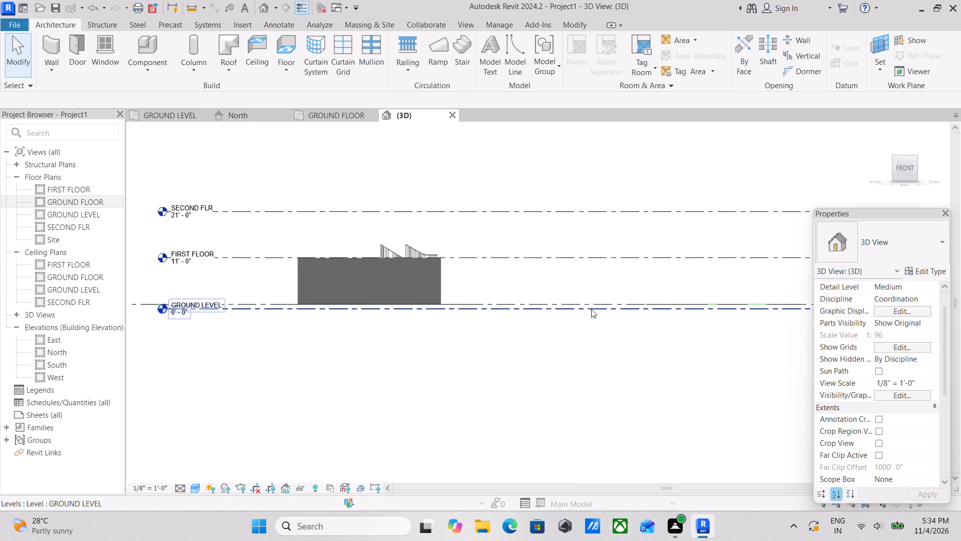
{"action": "scroll", "coordinate": [591, 309], "scroll_direction": "up", "scroll_amount": 1}
{"action": "left_click", "coordinate": [593, 303]}
{"action": "middle_click_drag", "start_coordinate": [530, 331], "coordinate": [629, 378]}
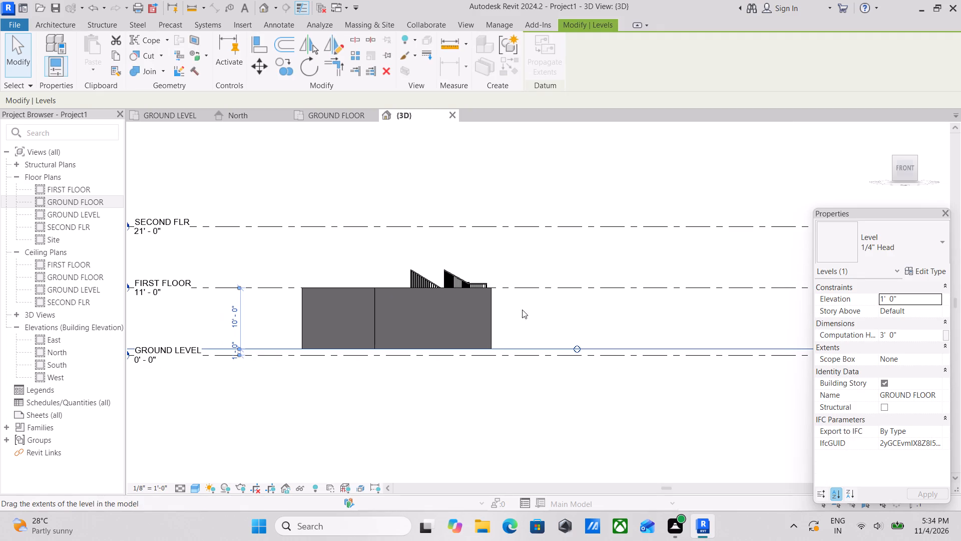
{"action": "scroll", "coordinate": [631, 368], "scroll_direction": "down", "scroll_amount": 2}
{"action": "scroll", "coordinate": [611, 327], "scroll_direction": "down", "scroll_amount": 1}
{"action": "middle_click_drag", "start_coordinate": [610, 327], "coordinate": [616, 419], "text": "shift"}
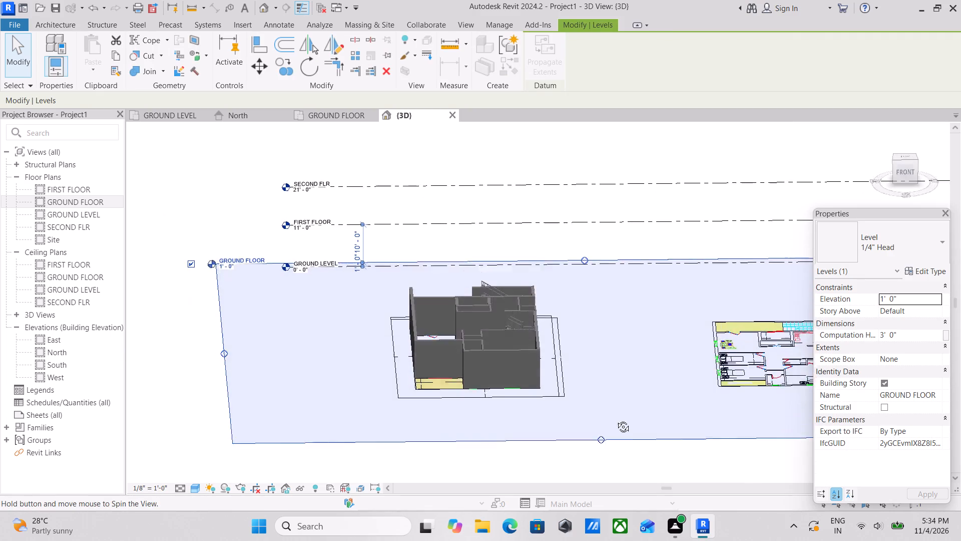
{"action": "middle_click_drag", "start_coordinate": [616, 419], "coordinate": [608, 428], "text": "shift"}
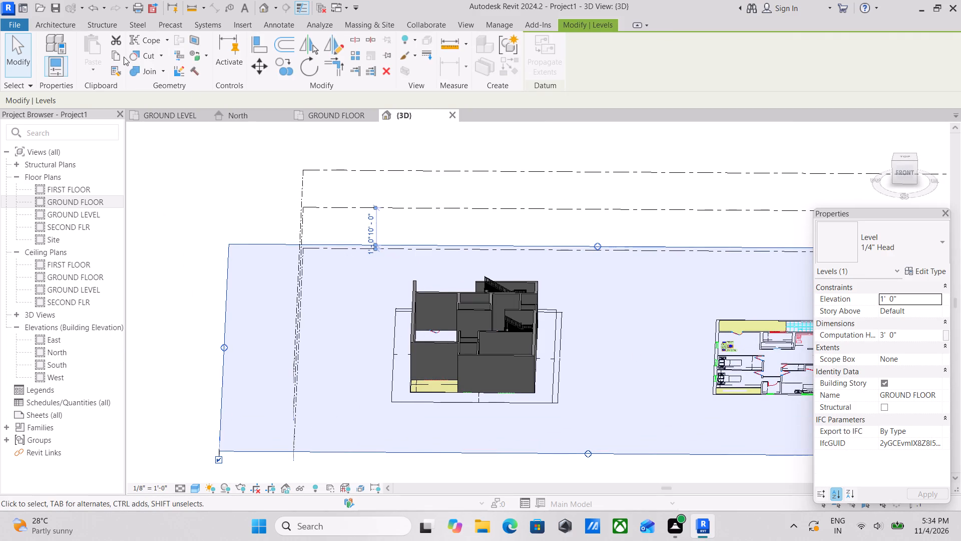
{"action": "left_click", "coordinate": [122, 57]}
{"action": "left_click", "coordinate": [87, 71]}
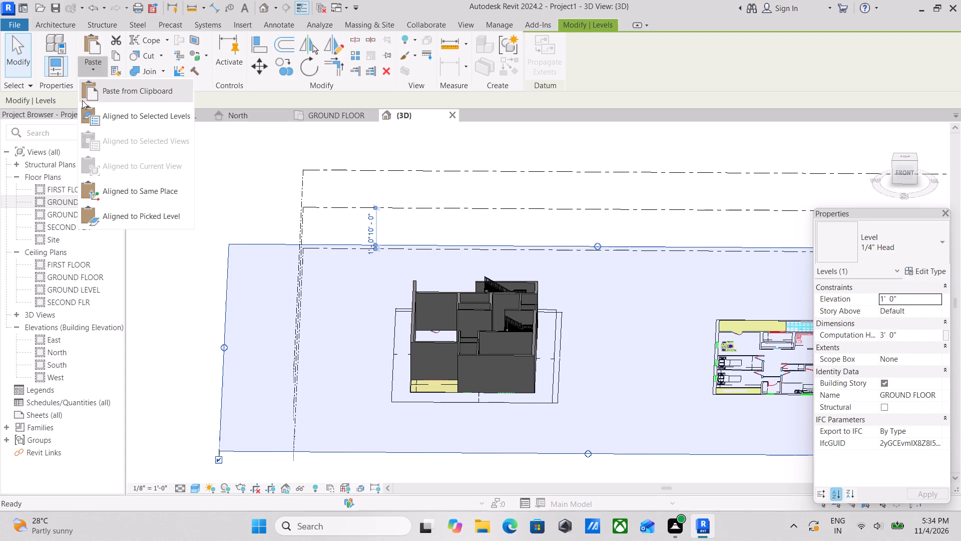
{"action": "left_click", "coordinate": [89, 112]}
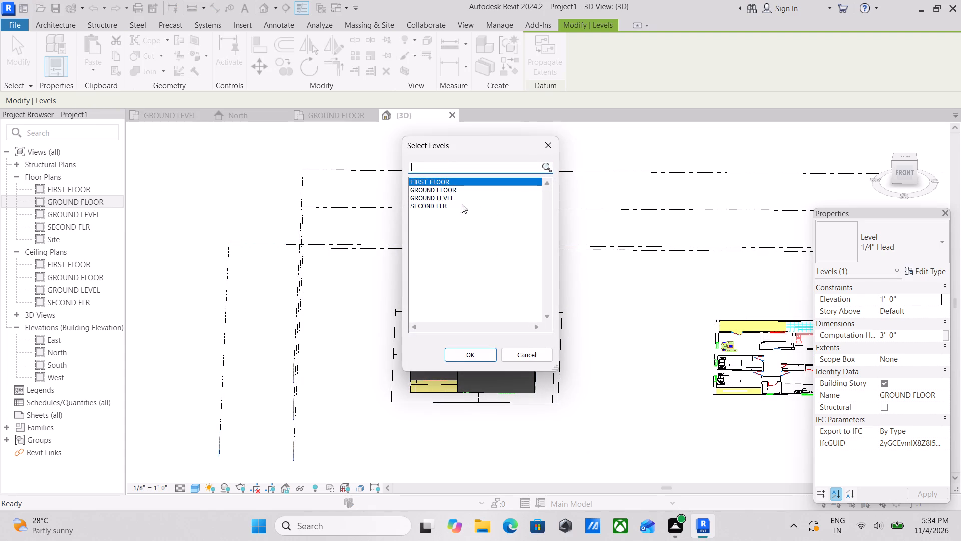
{"action": "left_click", "coordinate": [452, 354]}
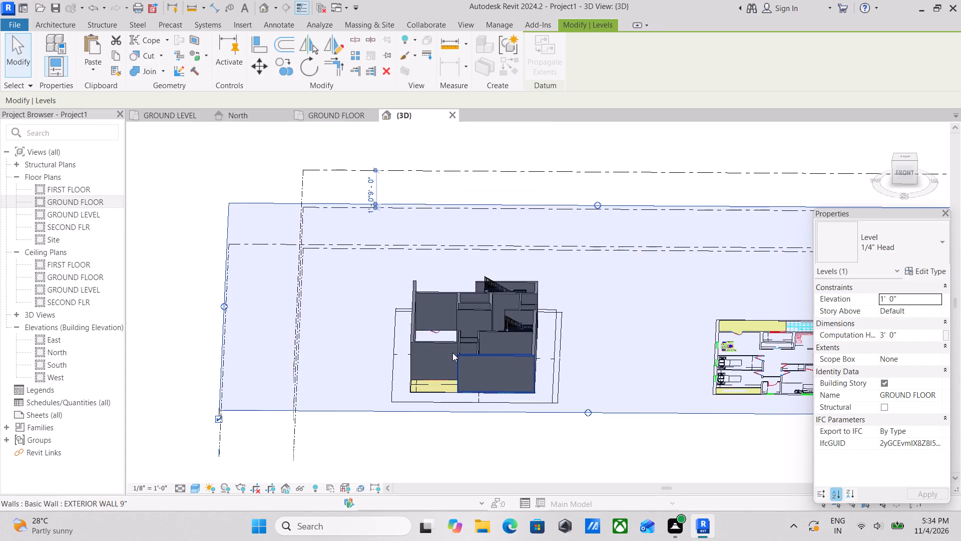
{"action": "key", "text": "Escape"}
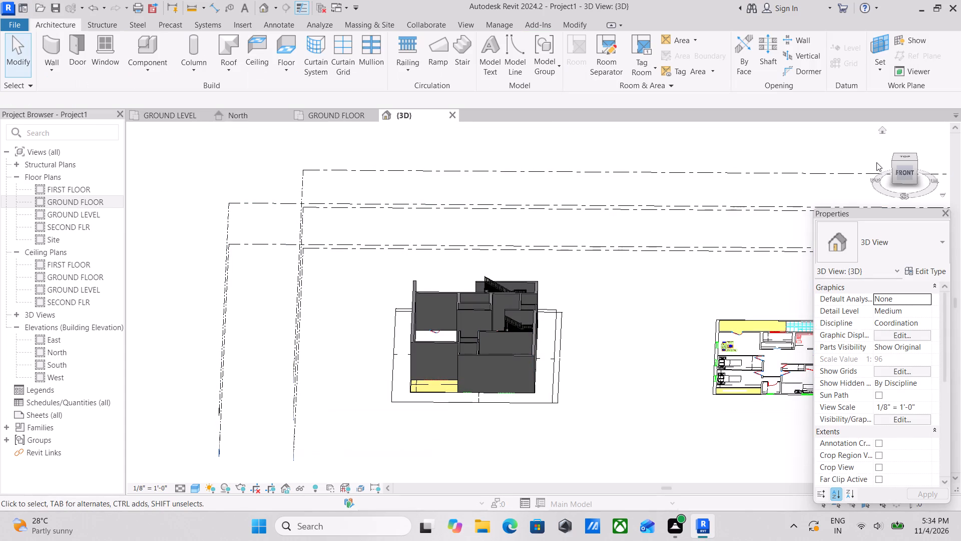
{"action": "left_click", "coordinate": [905, 175]}
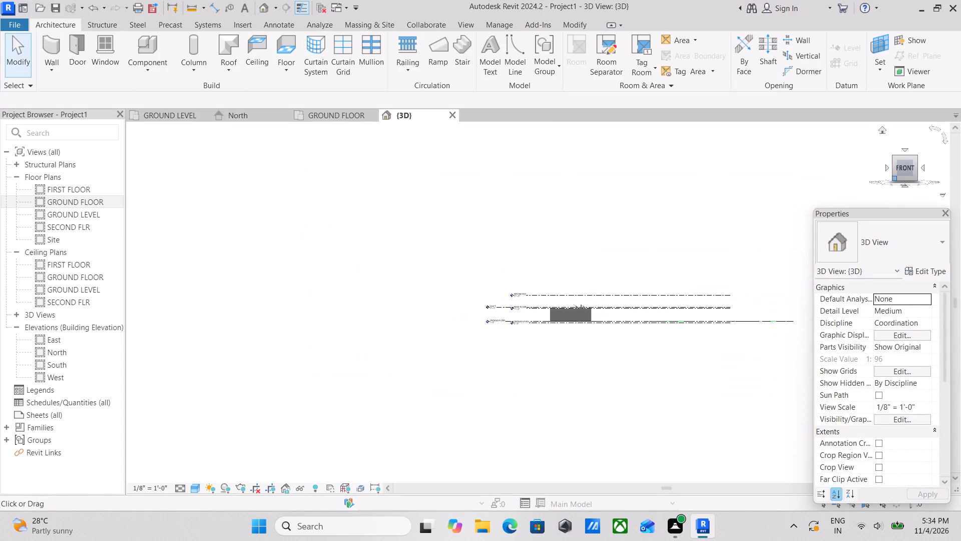
{"action": "scroll", "coordinate": [441, 306], "scroll_direction": "up", "scroll_amount": 3}
{"action": "scroll", "coordinate": [561, 265], "scroll_direction": "up", "scroll_amount": 4}
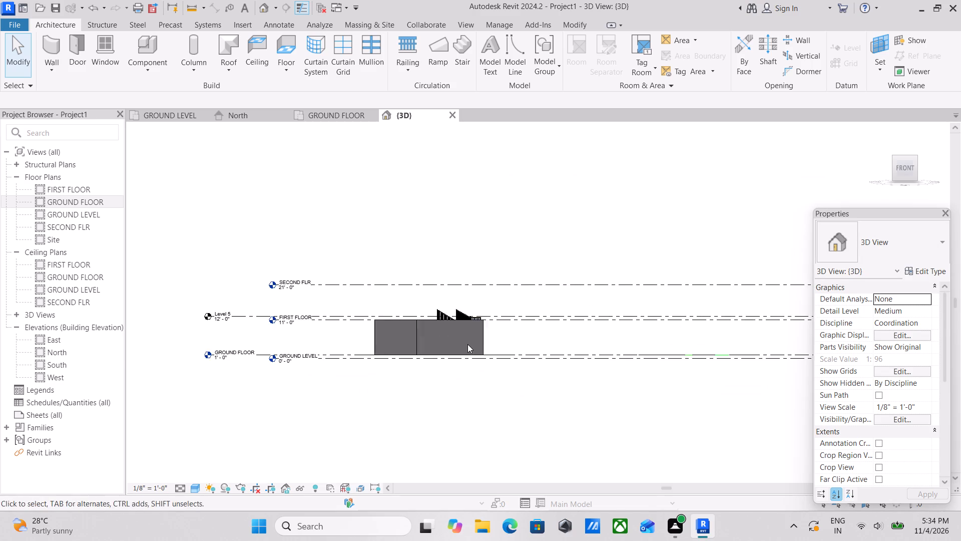
Examine the ground floor model against the level lines and CAD drawings from the front, side and above.
{"action": "scroll", "coordinate": [467, 344], "scroll_direction": "up", "scroll_amount": 3}
{"action": "scroll", "coordinate": [558, 370], "scroll_direction": "down", "scroll_amount": 2}
{"action": "middle_click_drag", "start_coordinate": [561, 313], "coordinate": [576, 459], "text": "shift"}
{"action": "scroll", "coordinate": [565, 331], "scroll_direction": "down", "scroll_amount": 1, "text": "shift"}
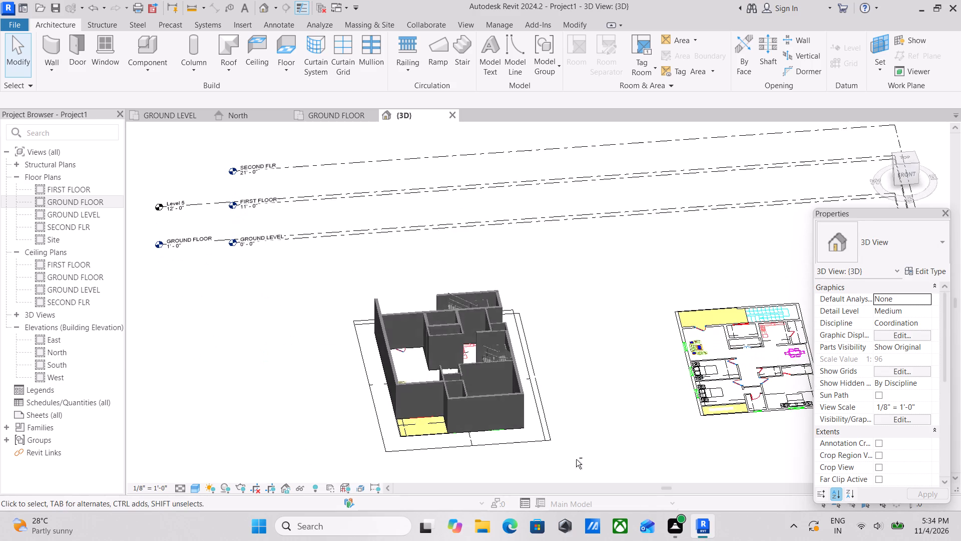
{"action": "middle_click_drag", "start_coordinate": [580, 345], "coordinate": [414, 202], "text": "shift"}
{"action": "middle_click_drag", "start_coordinate": [477, 299], "coordinate": [502, 334], "text": "shift"}
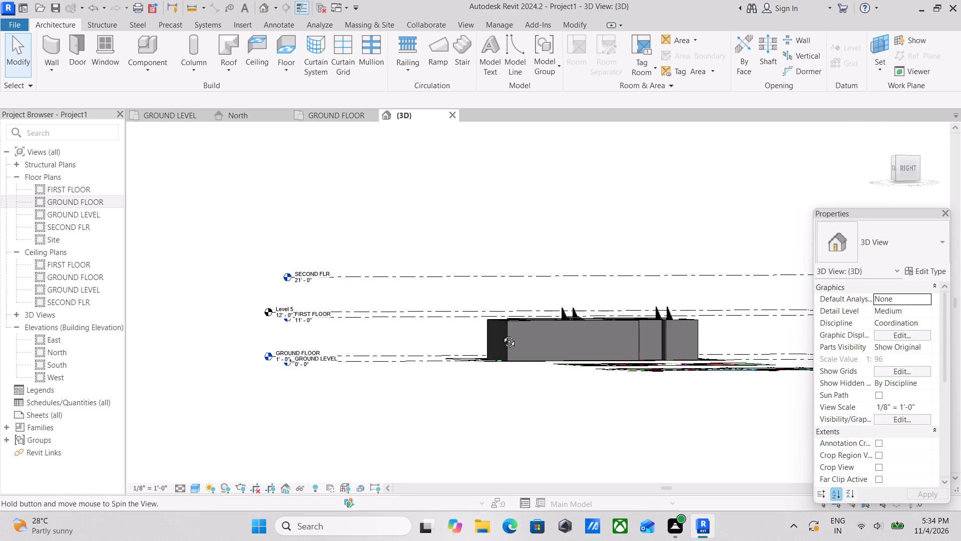
{"action": "middle_click_drag", "start_coordinate": [502, 334], "coordinate": [571, 502], "text": "shift"}
{"action": "middle_click_drag", "start_coordinate": [647, 407], "coordinate": [661, 361]}
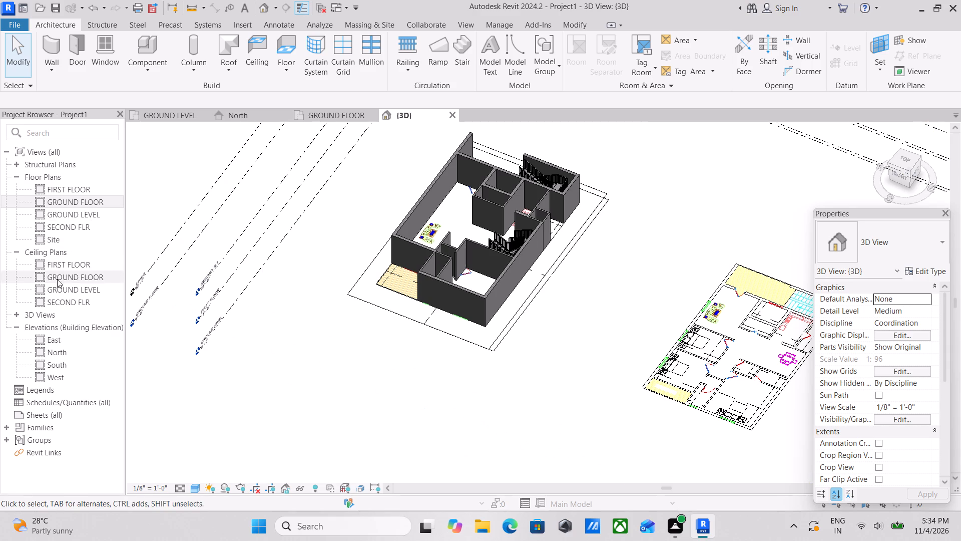
Open the FIRST FLOOR plan and examine how the ground floor and first floor drawings appear in it.
{"action": "double_click", "coordinate": [67, 189]}
{"action": "scroll", "coordinate": [683, 345], "scroll_direction": "up", "scroll_amount": 1}
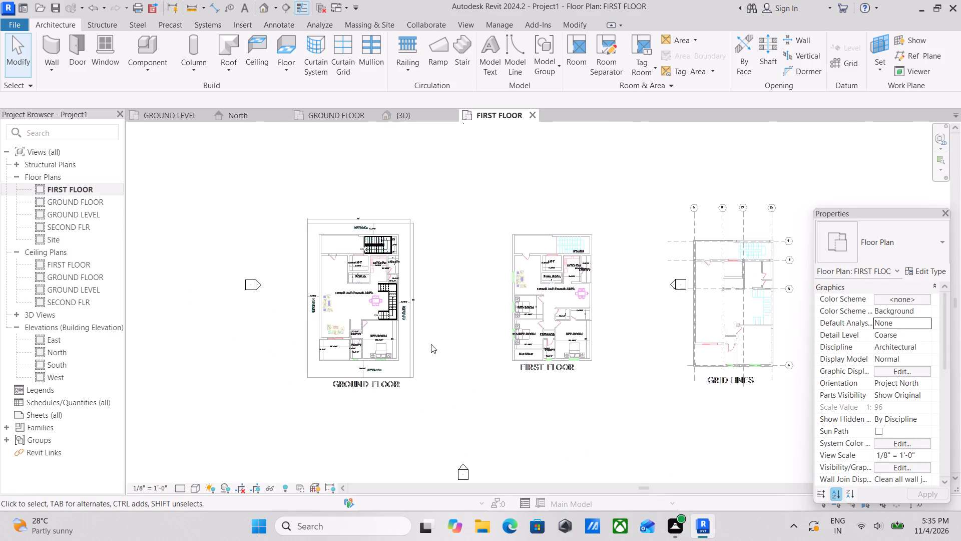
{"action": "scroll", "coordinate": [367, 326], "scroll_direction": "up", "scroll_amount": 2}
{"action": "middle_click_drag", "start_coordinate": [447, 332], "coordinate": [554, 324]}
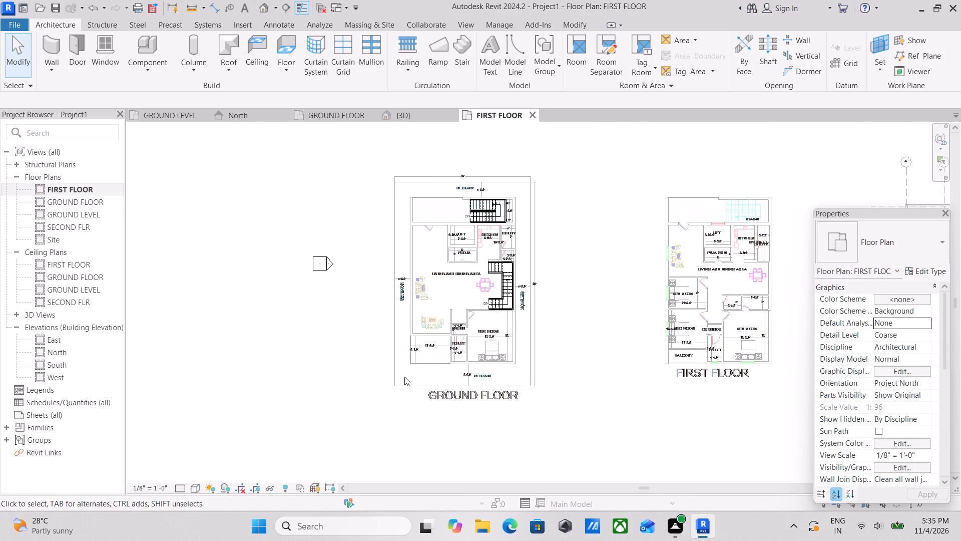
{"action": "left_click", "coordinate": [394, 385]}
{"action": "scroll", "coordinate": [420, 272], "scroll_direction": "down", "scroll_amount": 1}
{"action": "middle_click_drag", "start_coordinate": [420, 272], "coordinate": [417, 351]}
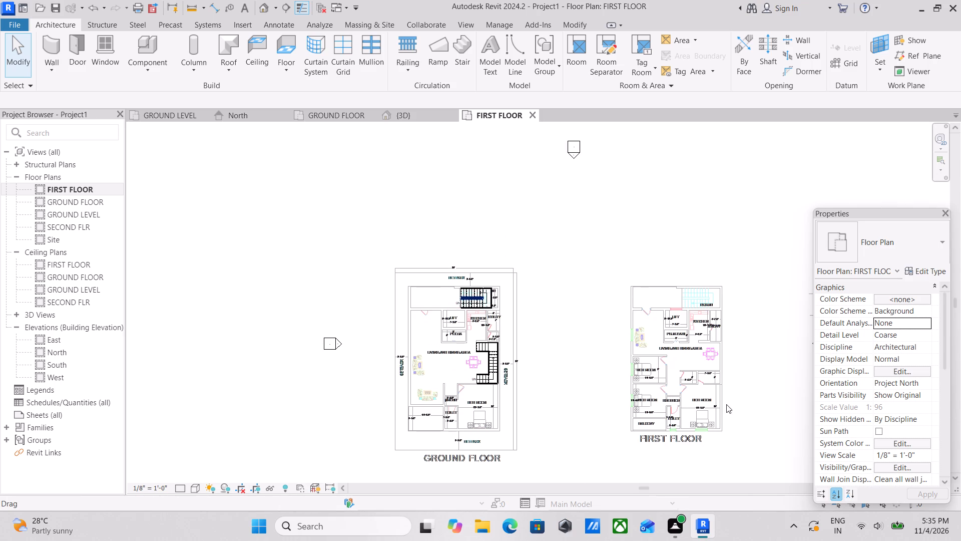
{"action": "scroll", "coordinate": [726, 404], "scroll_direction": "up", "scroll_amount": 7}
{"action": "left_click", "coordinate": [681, 374]}
{"action": "scroll", "coordinate": [684, 373], "scroll_direction": "down", "scroll_amount": 4}
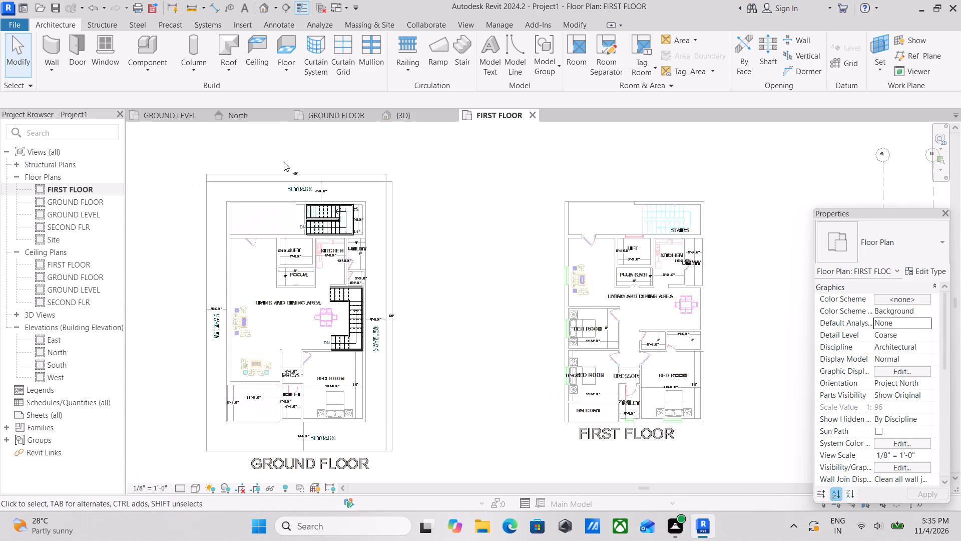
Copy the imported G+1 BUILDING 5567.dwg from the GROUND FLOOR plan, paste it aligned to the FIRST FLOOR level and check it in 3D.
{"action": "left_click", "coordinate": [349, 112]}
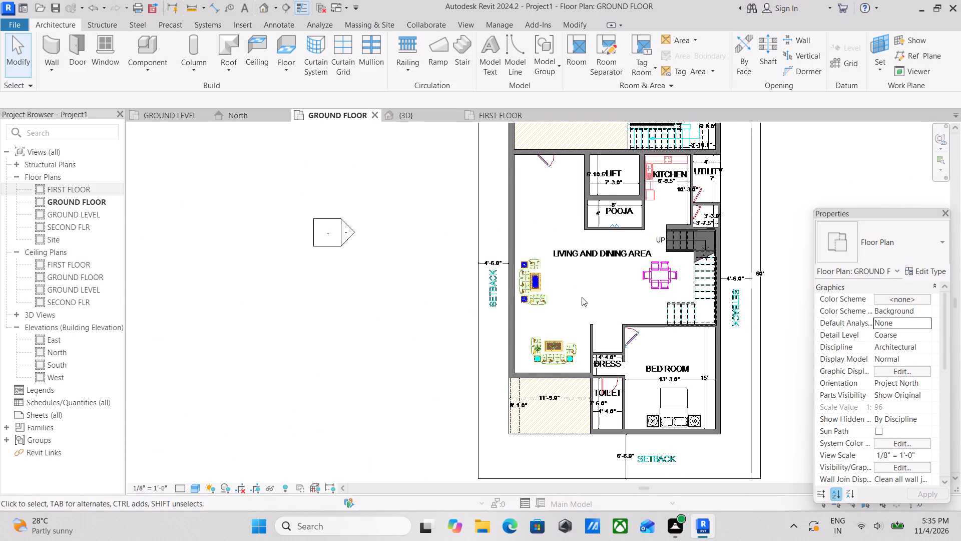
{"action": "scroll", "coordinate": [585, 300], "scroll_direction": "down", "scroll_amount": 1}
{"action": "middle_click_drag", "start_coordinate": [572, 290], "coordinate": [400, 199]}
{"action": "left_click", "coordinate": [563, 358]}
{"action": "scroll", "coordinate": [578, 346], "scroll_direction": "down", "scroll_amount": 2}
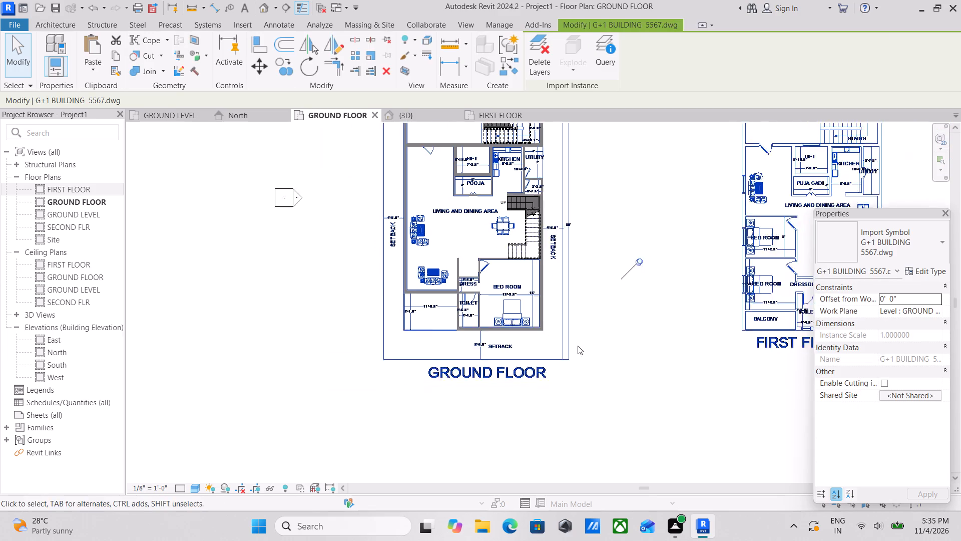
{"action": "middle_click_drag", "start_coordinate": [571, 343], "coordinate": [514, 341]}
{"action": "left_click", "coordinate": [582, 255]}
{"action": "middle_click_drag", "start_coordinate": [578, 295], "coordinate": [592, 347]}
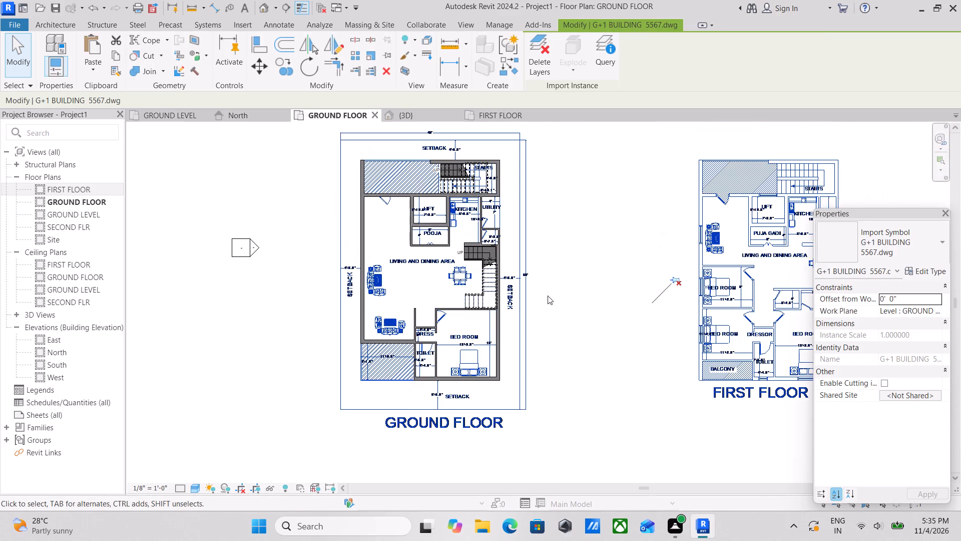
{"action": "left_click", "coordinate": [117, 54]}
{"action": "left_click", "coordinate": [89, 68]}
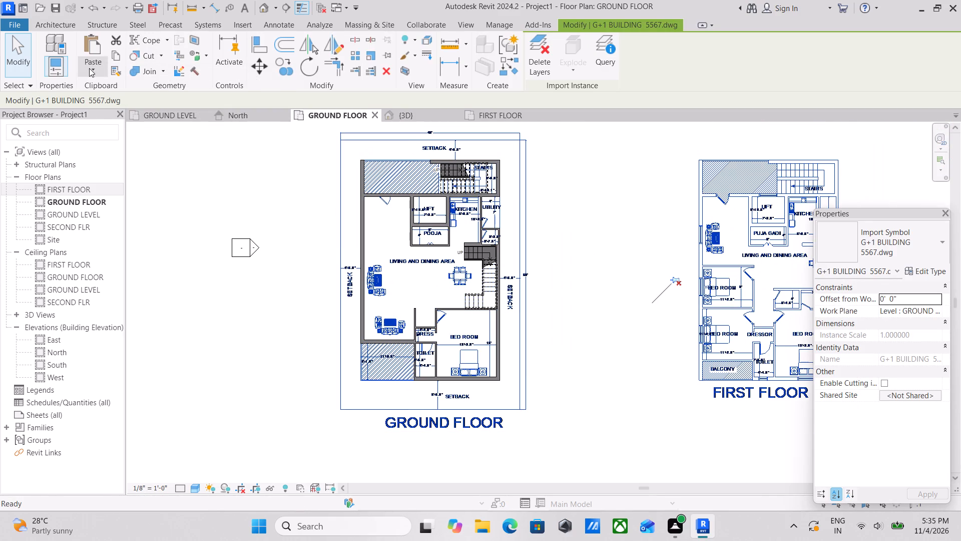
{"action": "left_click", "coordinate": [112, 117]}
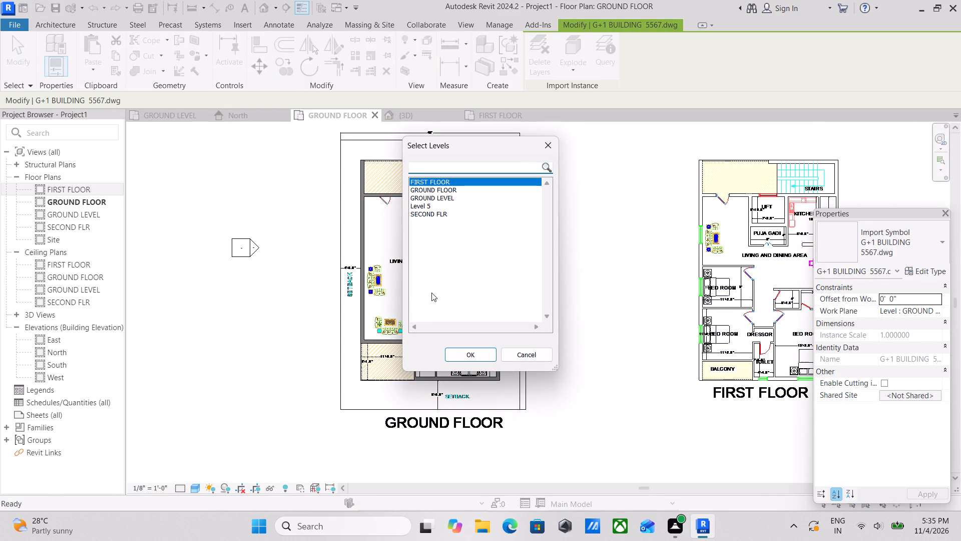
{"action": "left_click", "coordinate": [466, 356]}
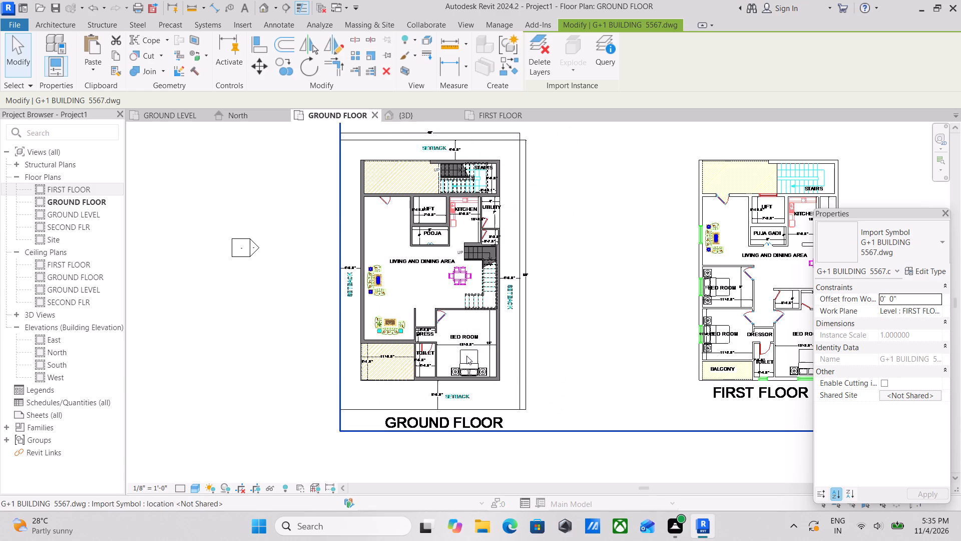
{"action": "scroll", "coordinate": [552, 327], "scroll_direction": "down", "scroll_amount": 2}
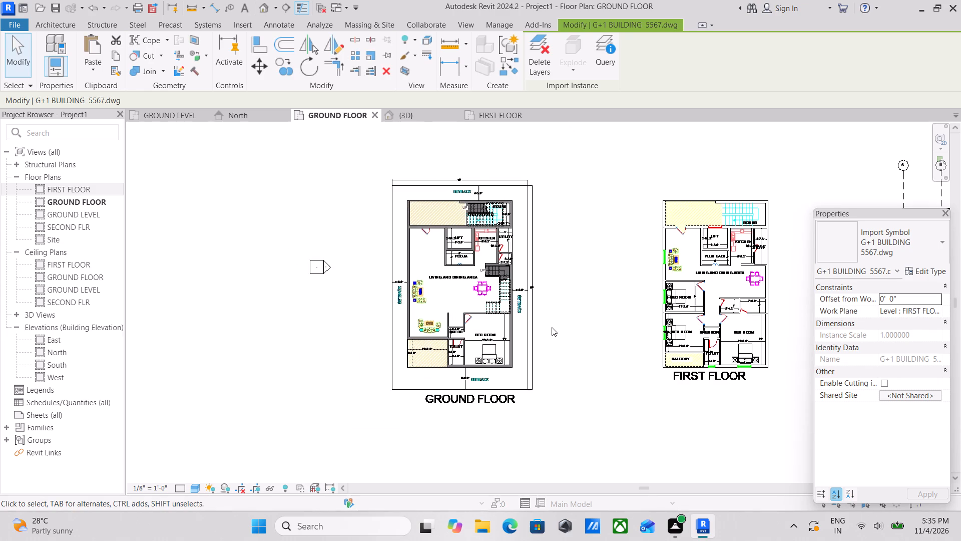
{"action": "scroll", "coordinate": [552, 327], "scroll_direction": "down", "scroll_amount": 2}
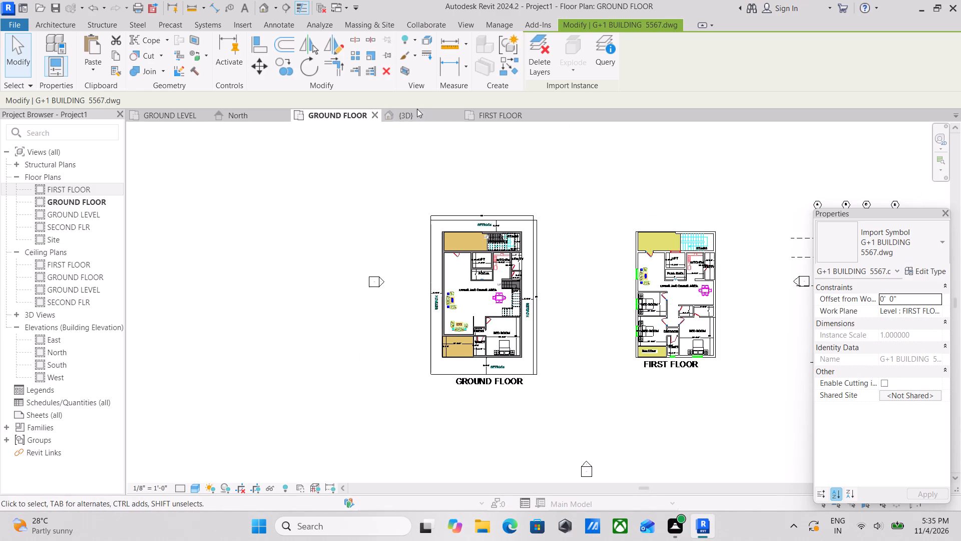
{"action": "left_click", "coordinate": [405, 115]}
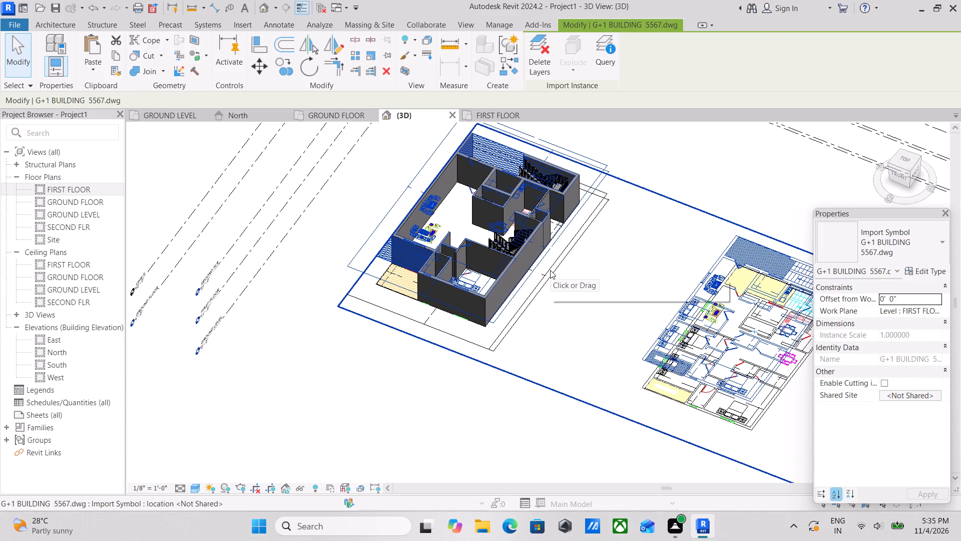
{"action": "key", "text": "Escape"}
{"action": "scroll", "coordinate": [649, 299], "scroll_direction": "down", "scroll_amount": 2}
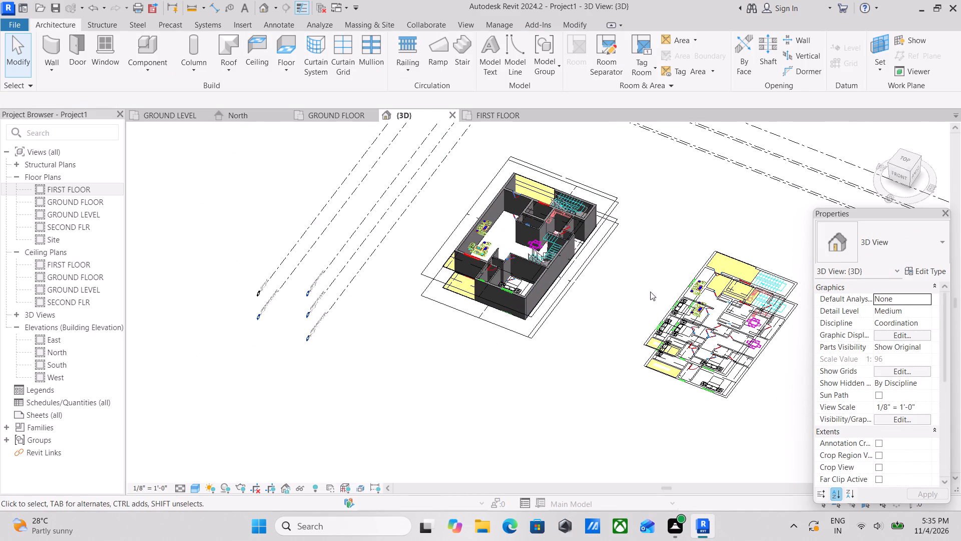
In the FIRST FLOOR plan, nudge the copied CAD drawing leftward until its FIRST FLOOR layout roughly overlaps the GROUND FLOOR layout.
{"action": "left_click", "coordinate": [169, 117]}
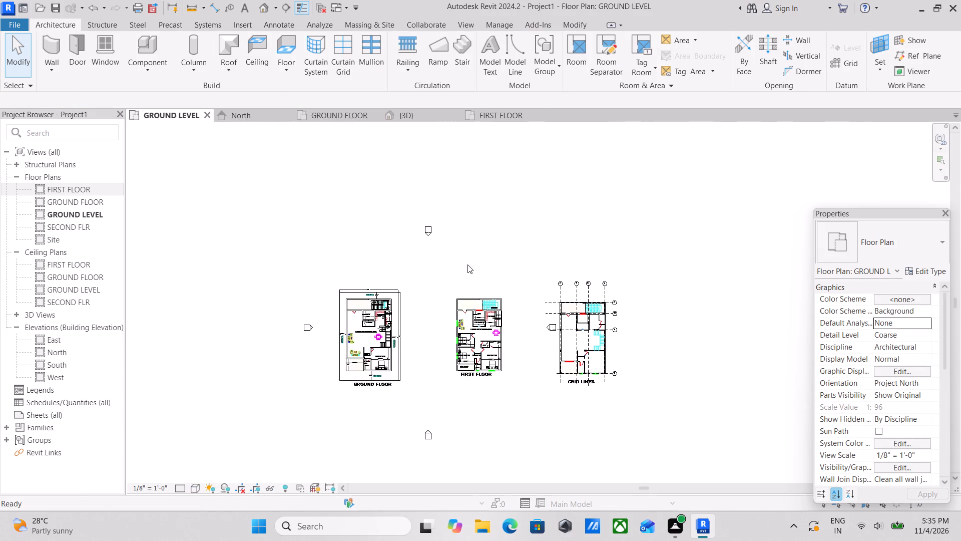
{"action": "middle_click_drag", "start_coordinate": [467, 264], "coordinate": [558, 275]}
{"action": "left_click", "coordinate": [495, 117]}
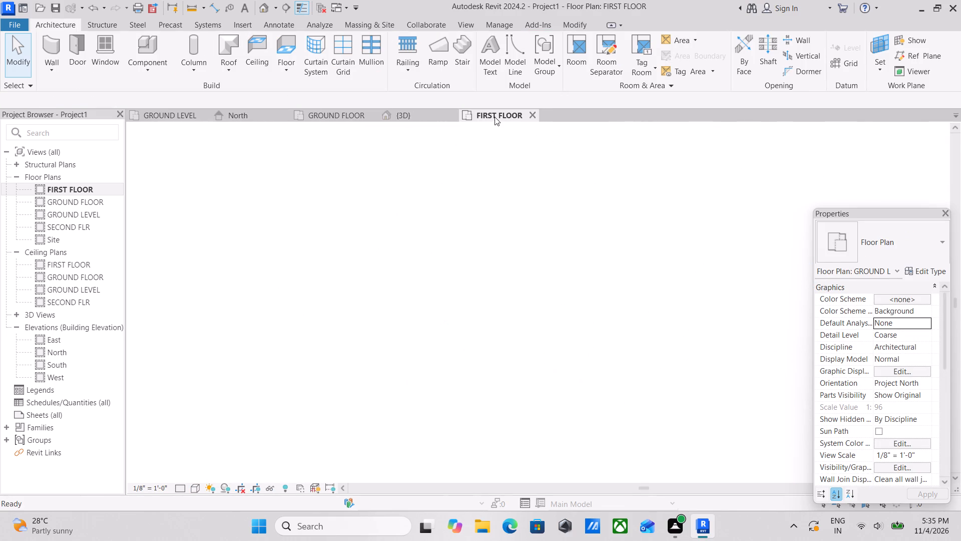
{"action": "middle_click_drag", "start_coordinate": [510, 305], "coordinate": [639, 283]}
{"action": "scroll", "coordinate": [554, 309], "scroll_direction": "down", "scroll_amount": 1}
{"action": "middle_click_drag", "start_coordinate": [557, 309], "coordinate": [654, 264]}
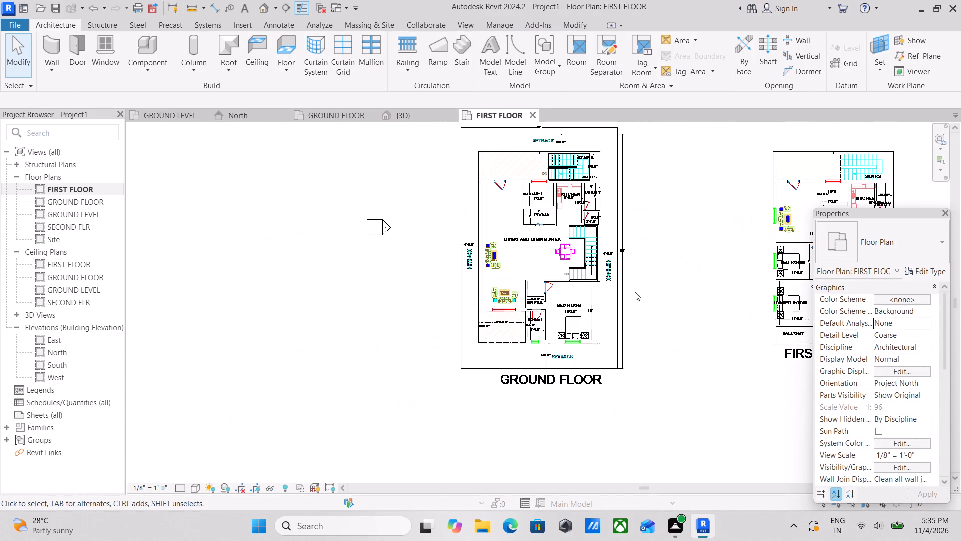
{"action": "left_click", "coordinate": [621, 315]}
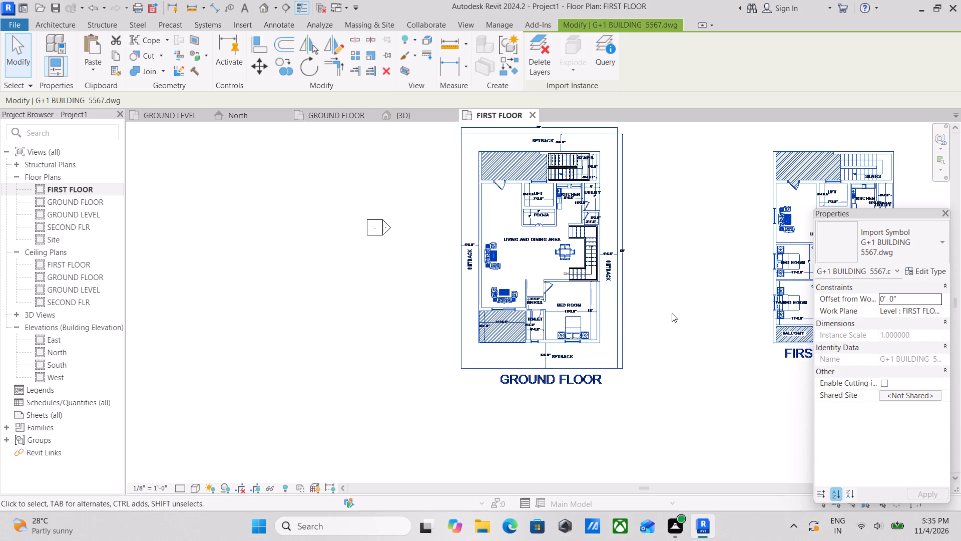
{"action": "key", "text": "Left"}
{"action": "key", "text": "Left"}
{"action": "key", "text": "Left"}
{"action": "key", "text": "Left"}
{"action": "key", "text": "Left"}
{"action": "key", "text": "Left"}
{"action": "key", "text": "Left"}
{"action": "key", "text": "Left"}
{"action": "key", "text": "Left"}
{"action": "key", "text": "Left"}
{"action": "key", "text": "Left"}
{"action": "key", "text": "Left"}
{"action": "key", "text": "Left"}
{"action": "key", "text": "Left"}
{"action": "key", "text": "Left"}
{"action": "key", "text": "Left"}
{"action": "key", "text": "Left"}
{"action": "key", "text": "Left"}
{"action": "key", "text": "Left"}
{"action": "key", "text": "Left"}
{"action": "key", "text": "Left"}
{"action": "key", "text": "Left"}
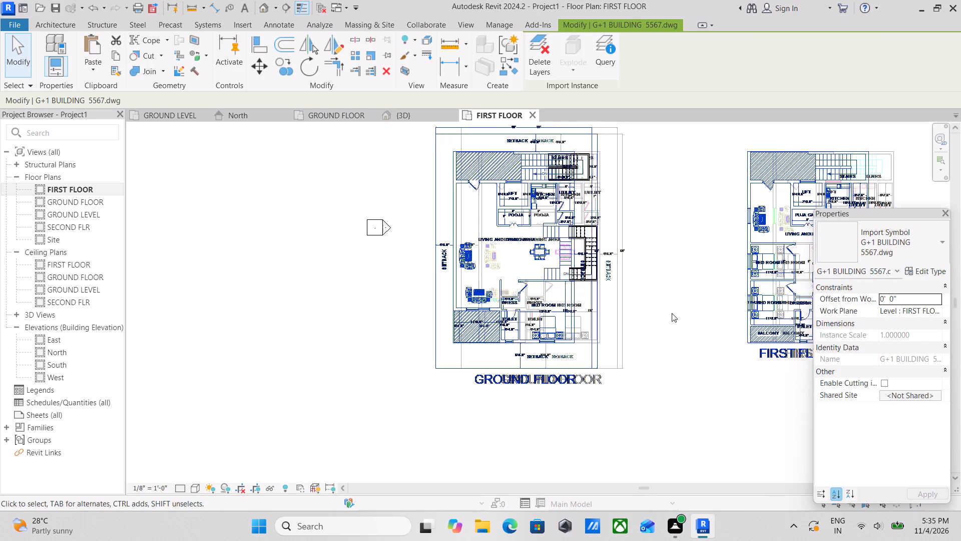
{"action": "scroll", "coordinate": [693, 318], "scroll_direction": "up", "scroll_amount": 2}
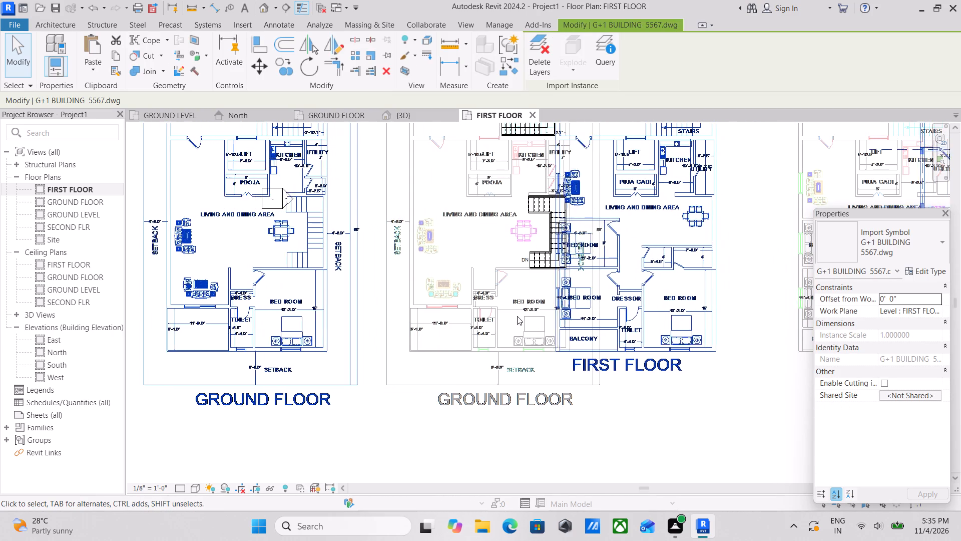
{"action": "key", "text": "Left"}
{"action": "key", "text": "Left"}
{"action": "key", "text": "Left"}
{"action": "key", "text": "Left"}
{"action": "key", "text": "Left"}
{"action": "key", "text": "Left"}
{"action": "key", "text": "Left"}
{"action": "key", "text": "Left"}
{"action": "key", "text": "Left"}
{"action": "key", "text": "Left"}
{"action": "key", "text": "Left"}
{"action": "key", "text": "Left"}
{"action": "key", "text": "Left"}
{"action": "key", "text": "Left"}
{"action": "key", "text": "Left"}
{"action": "key", "text": "Left"}
{"action": "key", "text": "Left"}
{"action": "key", "text": "Left"}
{"action": "key", "text": "Left"}
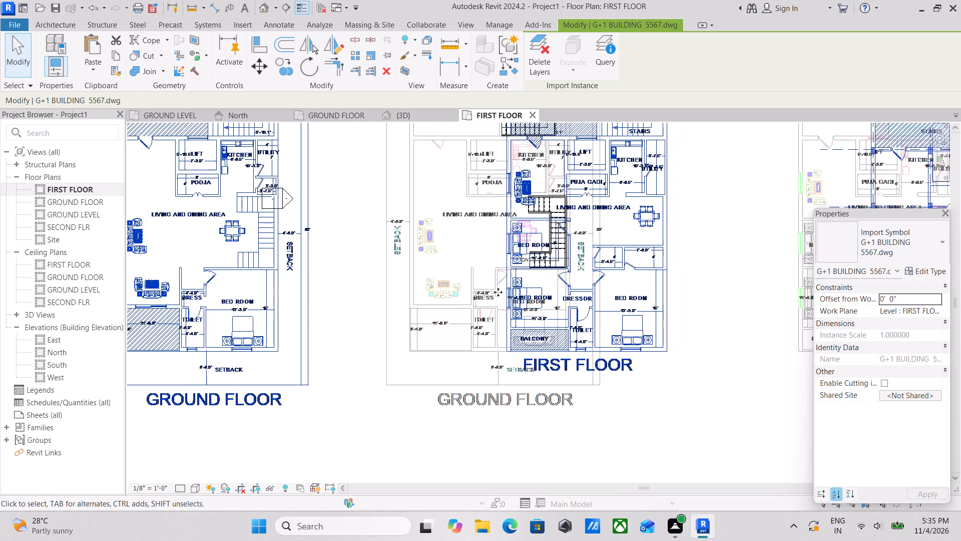
{"action": "middle_click_drag", "start_coordinate": [680, 355], "coordinate": [808, 434]}
{"action": "key", "text": "Left"}
{"action": "key", "text": "Left"}
{"action": "key", "text": "Left"}
{"action": "key", "text": "Left"}
{"action": "key", "text": "Left"}
{"action": "key", "text": "Left"}
{"action": "key", "text": "Left"}
{"action": "key", "text": "Left"}
{"action": "key", "text": "Left"}
{"action": "key", "text": "Left"}
{"action": "key", "text": "Left"}
{"action": "key", "text": "Left"}
{"action": "key", "text": "Left"}
{"action": "key", "text": "Left"}
{"action": "key", "text": "Left"}
{"action": "key", "text": "Left"}
{"action": "key", "text": "Left"}
{"action": "key", "text": "Left"}
{"action": "key", "text": "Left"}
{"action": "key", "text": "Left"}
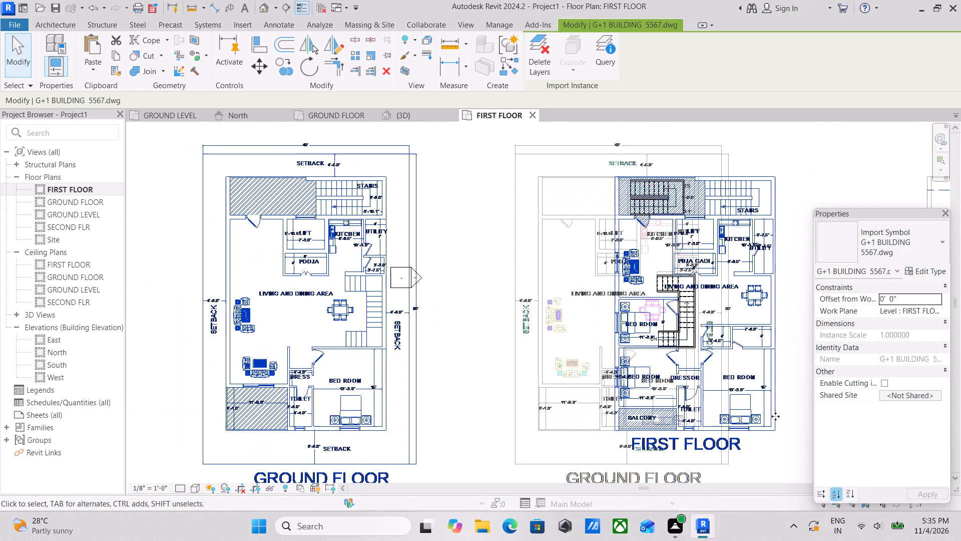
{"action": "scroll", "coordinate": [605, 335], "scroll_direction": "up", "scroll_amount": 2}
{"action": "key", "text": "Left"}
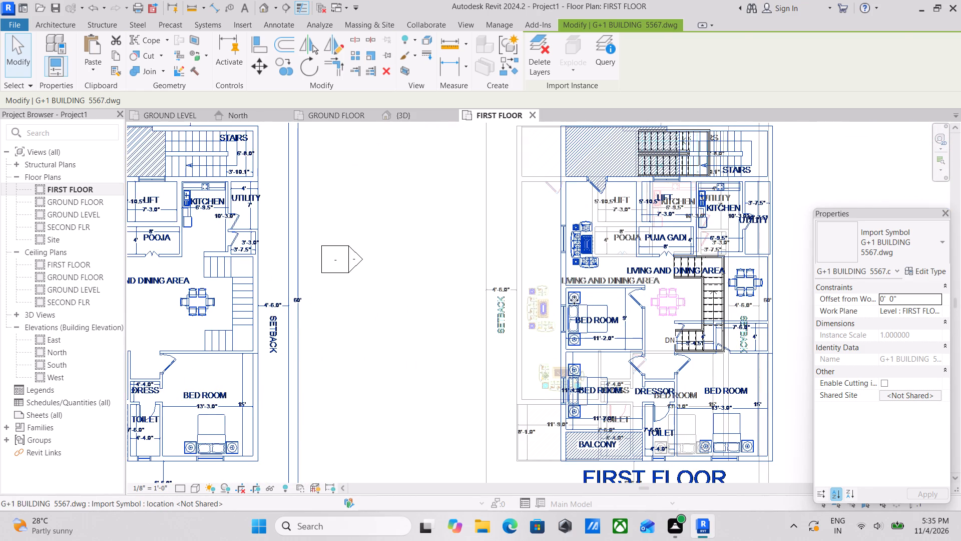
Align the outer line of the living area's window wall in the copied drawing with the ground floor's exterior wall face.
{"action": "middle_click_drag", "start_coordinate": [581, 306], "coordinate": [604, 412]}
{"action": "scroll", "coordinate": [598, 396], "scroll_direction": "up", "scroll_amount": 2}
{"action": "type", "text": "AL"}
{"action": "scroll", "coordinate": [576, 381], "scroll_direction": "up", "scroll_amount": 3}
{"action": "scroll", "coordinate": [520, 338], "scroll_direction": "up", "scroll_amount": 2}
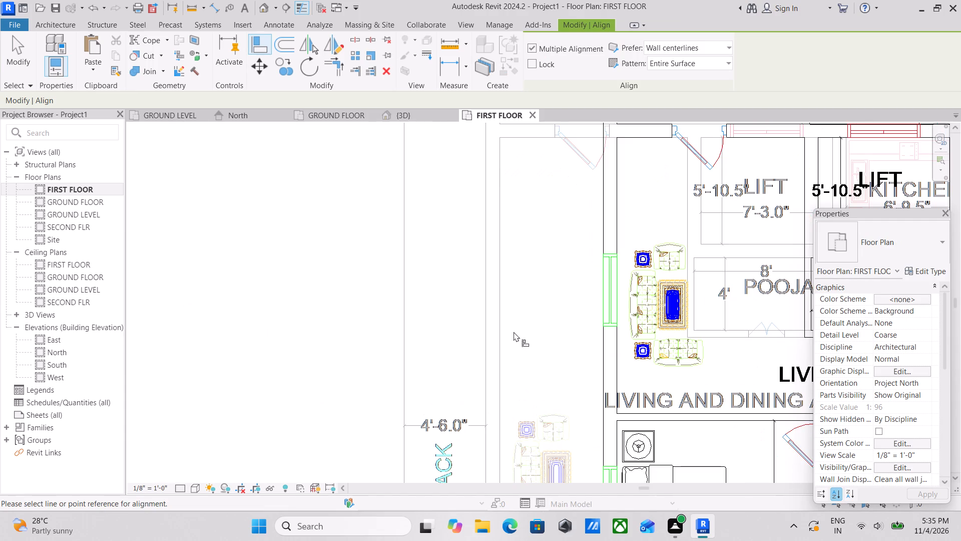
{"action": "left_click", "coordinate": [483, 342]}
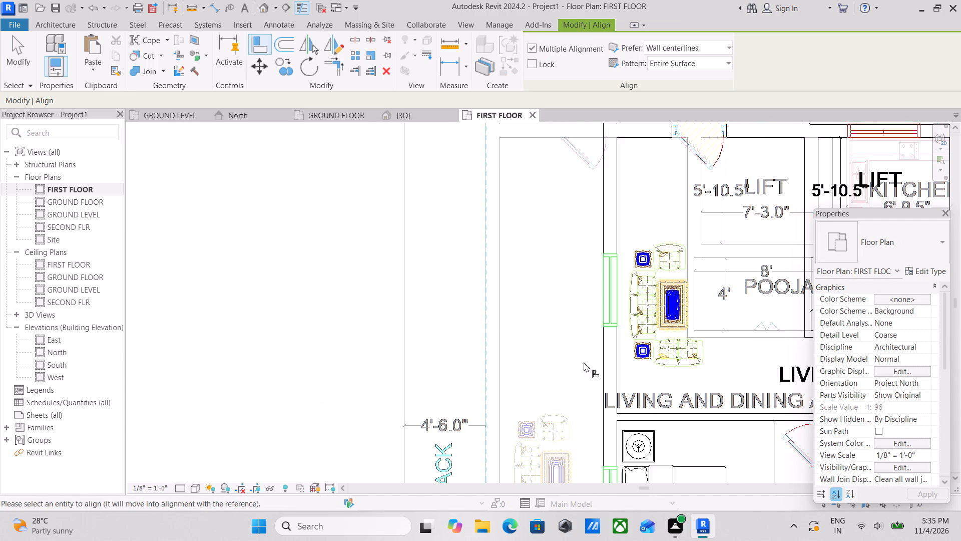
{"action": "left_click", "coordinate": [601, 358]}
Examine how the shifted FIRST FLOOR drawing lines up with the ground floor layout at the bedrooms, outer walls, stairs and lift.
{"action": "scroll", "coordinate": [601, 358], "scroll_direction": "down", "scroll_amount": 3}
{"action": "middle_click_drag", "start_coordinate": [598, 361], "coordinate": [551, 420]}
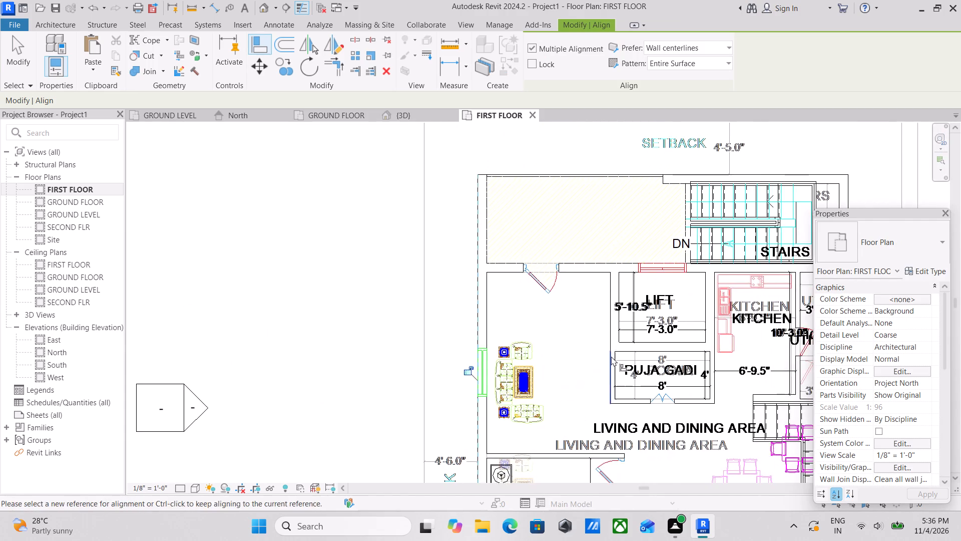
{"action": "scroll", "coordinate": [611, 356], "scroll_direction": "down", "scroll_amount": 2}
{"action": "middle_click_drag", "start_coordinate": [601, 374], "coordinate": [580, 399]}
{"action": "scroll", "coordinate": [652, 333], "scroll_direction": "down", "scroll_amount": 1}
{"action": "middle_click_drag", "start_coordinate": [647, 331], "coordinate": [623, 186]}
{"action": "middle_click_drag", "start_coordinate": [596, 378], "coordinate": [602, 243]}
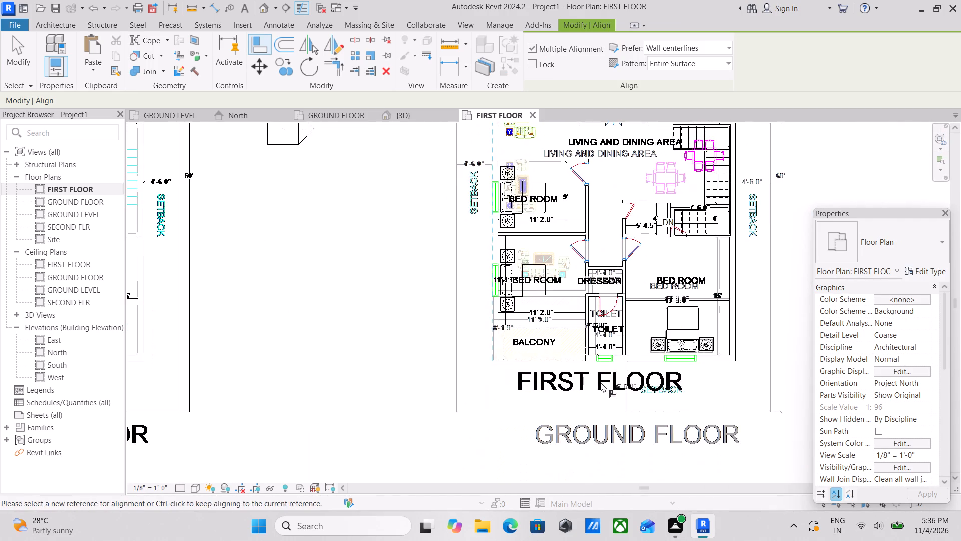
{"action": "scroll", "coordinate": [600, 384], "scroll_direction": "up", "scroll_amount": 2}
{"action": "scroll", "coordinate": [514, 343], "scroll_direction": "up", "scroll_amount": 3}
{"action": "middle_click_drag", "start_coordinate": [567, 337], "coordinate": [360, 363]}
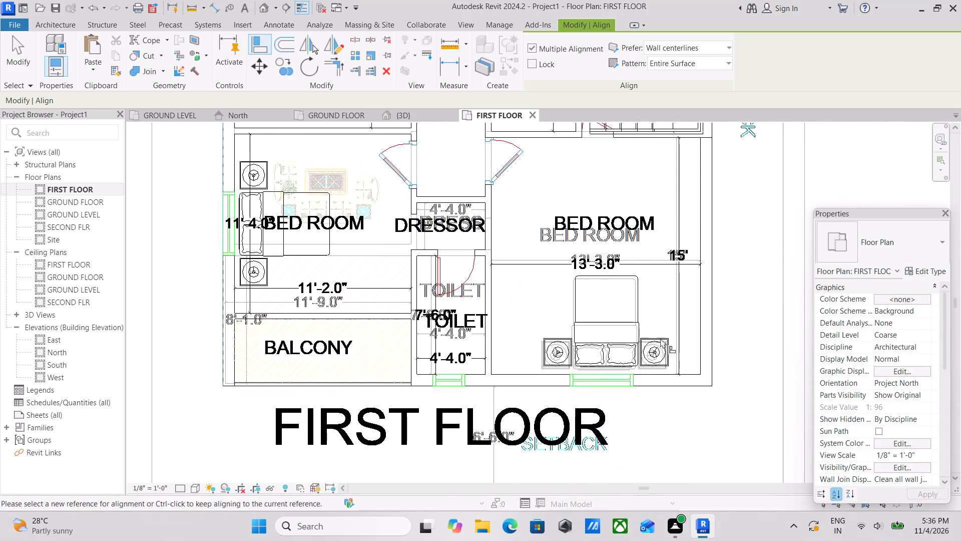
{"action": "scroll", "coordinate": [694, 387], "scroll_direction": "up", "scroll_amount": 2}
{"action": "scroll", "coordinate": [689, 326], "scroll_direction": "up", "scroll_amount": 1}
{"action": "middle_click_drag", "start_coordinate": [690, 329], "coordinate": [661, 438]}
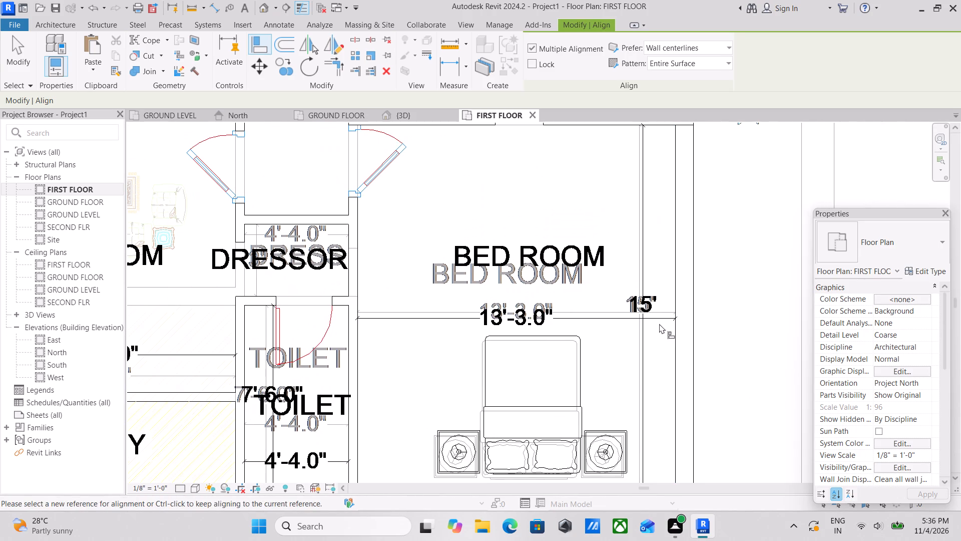
{"action": "scroll", "coordinate": [633, 352], "scroll_direction": "down", "scroll_amount": 2}
{"action": "middle_click_drag", "start_coordinate": [631, 358], "coordinate": [627, 489]}
{"action": "scroll", "coordinate": [627, 488], "scroll_direction": "up", "scroll_amount": 1}
{"action": "scroll", "coordinate": [666, 380], "scroll_direction": "down", "scroll_amount": 2}
{"action": "middle_click_drag", "start_coordinate": [666, 380], "coordinate": [666, 380]}
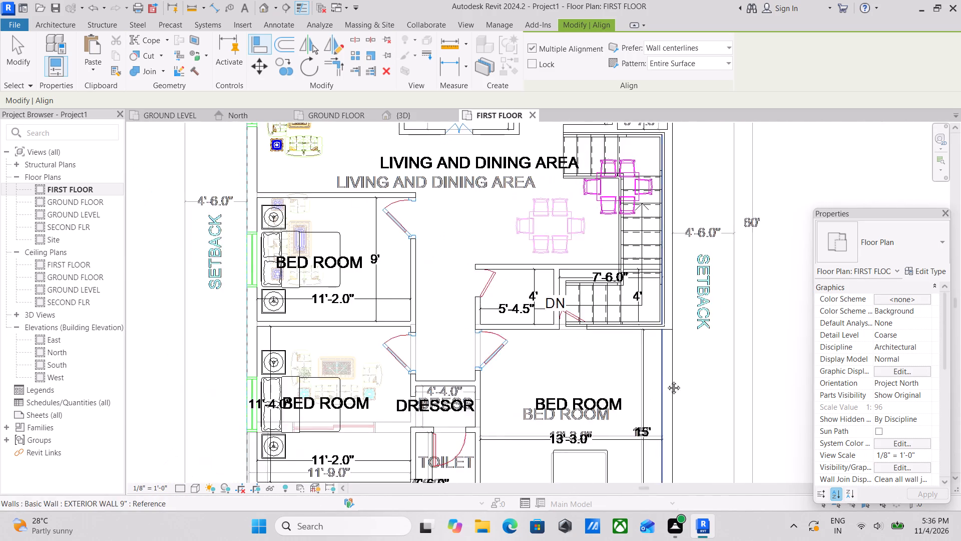
{"action": "middle_click_drag", "start_coordinate": [666, 380], "coordinate": [716, 397]}
{"action": "middle_click_drag", "start_coordinate": [480, 333], "coordinate": [575, 488]}
{"action": "middle_click_drag", "start_coordinate": [528, 356], "coordinate": [531, 443]}
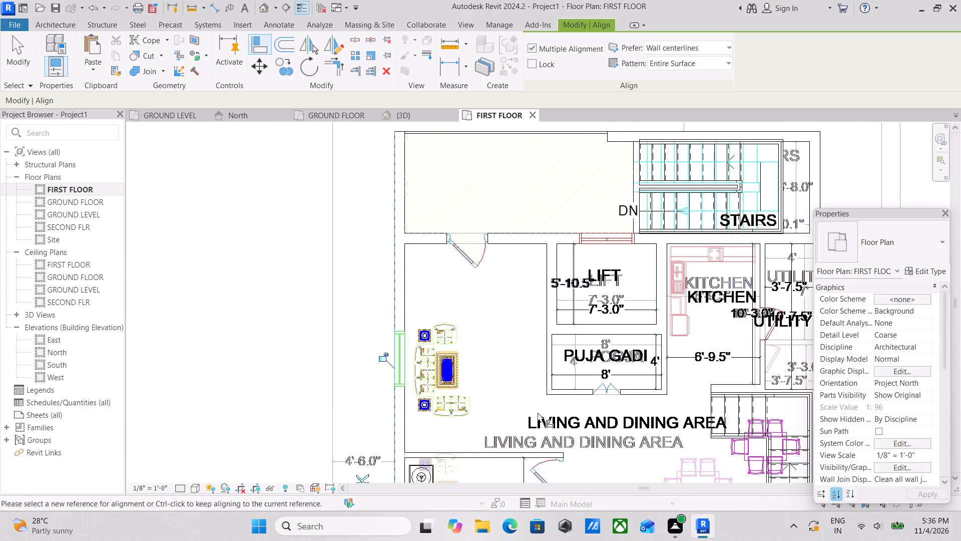
Examine how the copied FIRST FLOOR drawing overlaps the ground floor underlay at the kitchen, utility, bedrooms, toilet, stairs and outer walls.
{"action": "middle_click_drag", "start_coordinate": [573, 360], "coordinate": [420, 343]}
{"action": "scroll", "coordinate": [708, 333], "scroll_direction": "up", "scroll_amount": 1}
{"action": "middle_click_drag", "start_coordinate": [673, 341], "coordinate": [662, 320]}
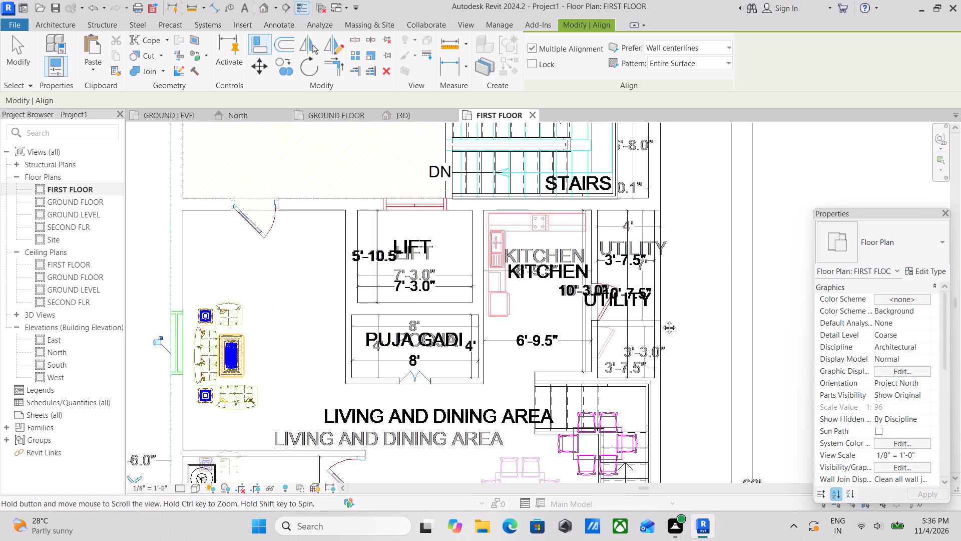
{"action": "middle_click_drag", "start_coordinate": [662, 320], "coordinate": [656, 247]}
{"action": "middle_click_drag", "start_coordinate": [656, 368], "coordinate": [668, 238]}
{"action": "scroll", "coordinate": [690, 326], "scroll_direction": "down", "scroll_amount": 2}
{"action": "middle_click_drag", "start_coordinate": [690, 324], "coordinate": [755, 255]}
{"action": "scroll", "coordinate": [718, 308], "scroll_direction": "down", "scroll_amount": 1}
{"action": "middle_click_drag", "start_coordinate": [718, 308], "coordinate": [720, 280]}
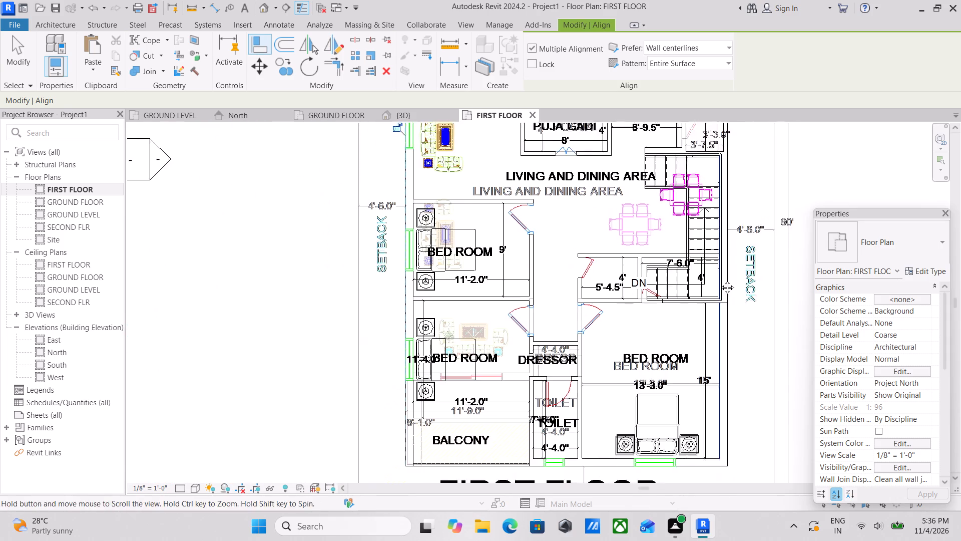
{"action": "middle_click_drag", "start_coordinate": [720, 280], "coordinate": [731, 255]}
{"action": "scroll", "coordinate": [679, 422], "scroll_direction": "up", "scroll_amount": 3}
{"action": "scroll", "coordinate": [740, 423], "scroll_direction": "up", "scroll_amount": 3}
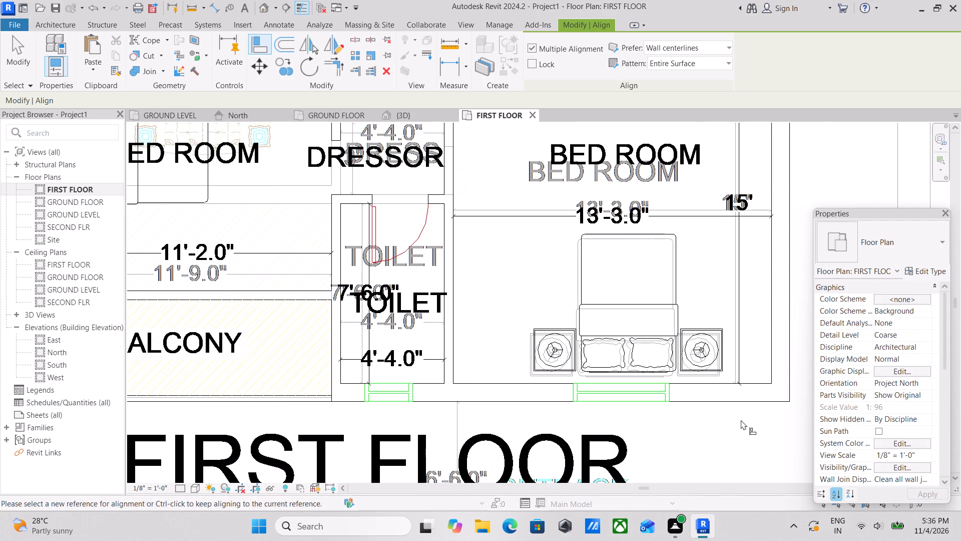
{"action": "scroll", "coordinate": [717, 321], "scroll_direction": "down", "scroll_amount": 1}
{"action": "middle_click_drag", "start_coordinate": [718, 322], "coordinate": [692, 364]}
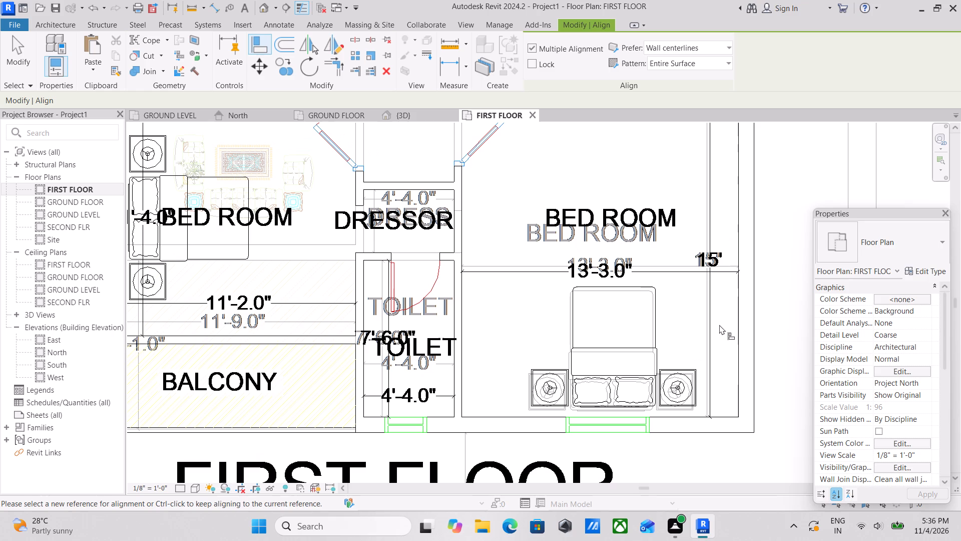
{"action": "scroll", "coordinate": [718, 347], "scroll_direction": "down", "scroll_amount": 2}
{"action": "middle_click_drag", "start_coordinate": [718, 347], "coordinate": [675, 384]}
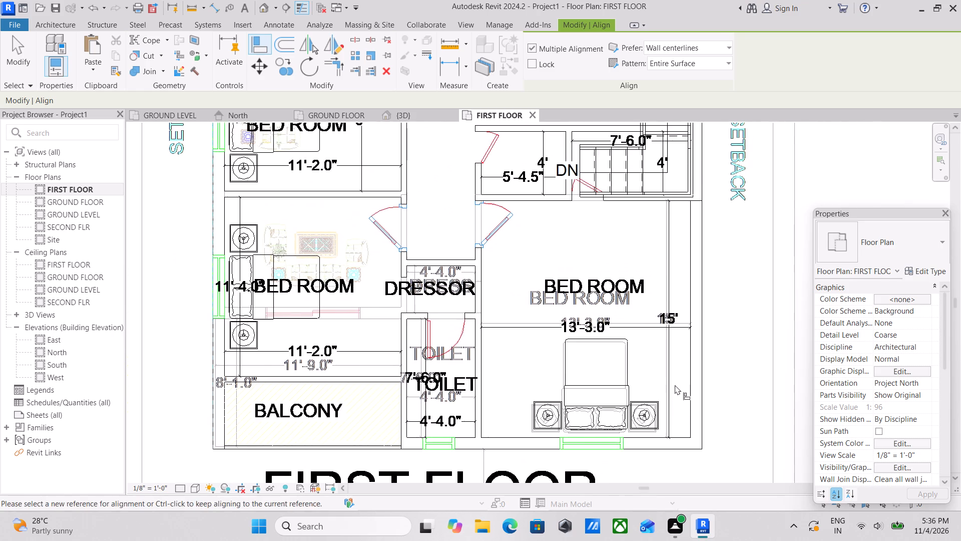
{"action": "scroll", "coordinate": [684, 368], "scroll_direction": "down", "scroll_amount": 1}
{"action": "middle_click_drag", "start_coordinate": [684, 369], "coordinate": [692, 413]}
{"action": "scroll", "coordinate": [699, 393], "scroll_direction": "down", "scroll_amount": 6}
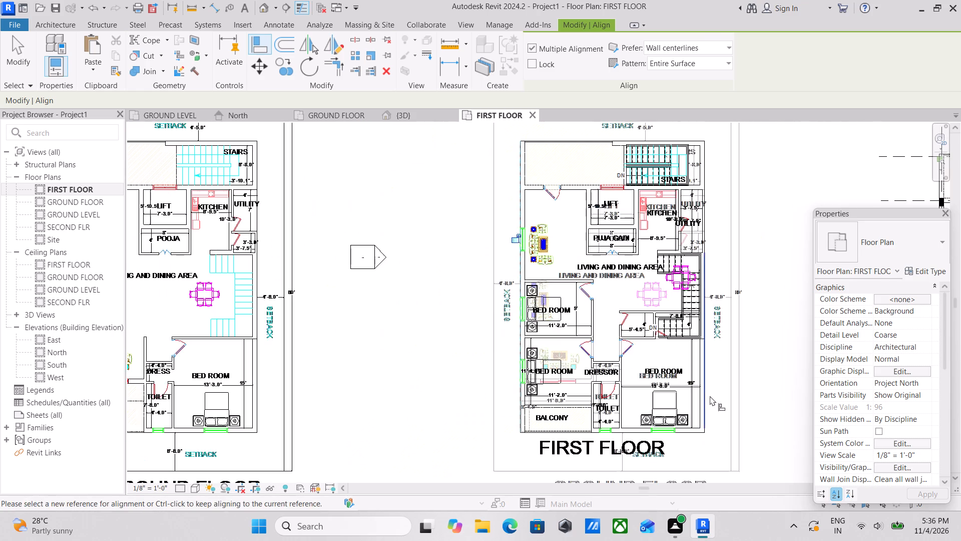
{"action": "middle_click_drag", "start_coordinate": [710, 396], "coordinate": [750, 227], "text": "shift"}
{"action": "middle_click_drag", "start_coordinate": [736, 286], "coordinate": [752, 336]}
{"action": "scroll", "coordinate": [690, 323], "scroll_direction": "down", "scroll_amount": 2}
{"action": "middle_click_drag", "start_coordinate": [689, 323], "coordinate": [702, 348], "text": "shift"}
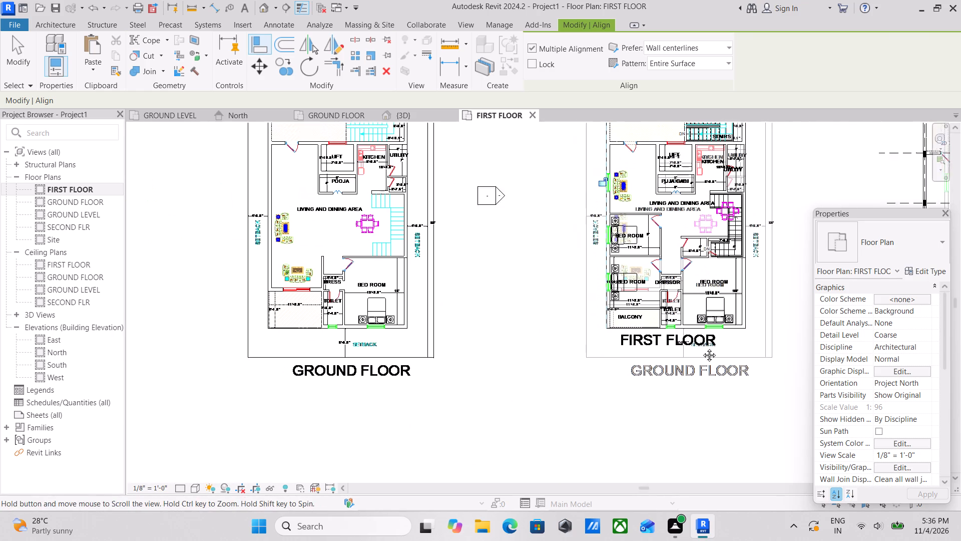
{"action": "middle_click_drag", "start_coordinate": [702, 348], "coordinate": [704, 352], "text": "shift"}
{"action": "scroll", "coordinate": [712, 332], "scroll_direction": "down", "scroll_amount": 1}
{"action": "middle_click_drag", "start_coordinate": [709, 332], "coordinate": [680, 332]}
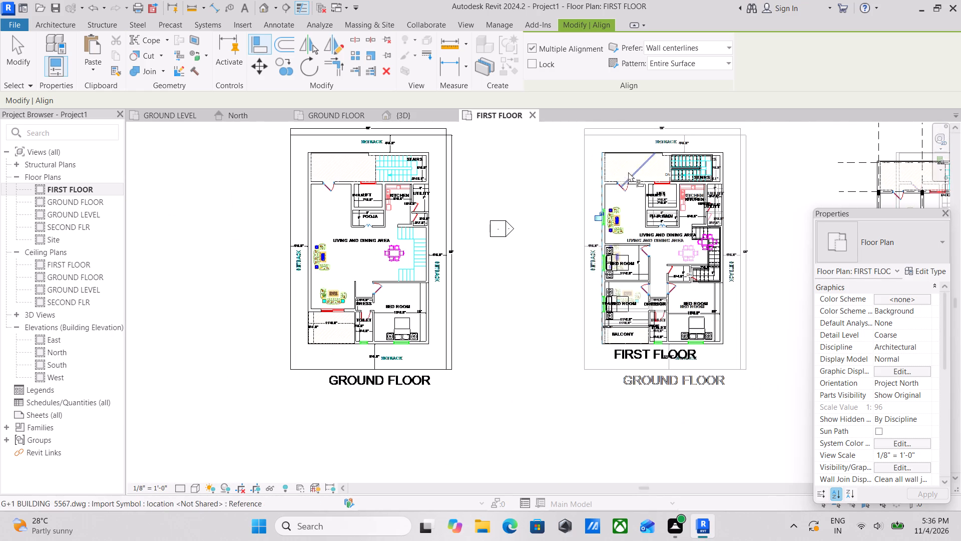
{"action": "scroll", "coordinate": [771, 237], "scroll_direction": "up", "scroll_amount": 1}
{"action": "middle_click_drag", "start_coordinate": [771, 236], "coordinate": [571, 281]}
{"action": "scroll", "coordinate": [617, 278], "scroll_direction": "up", "scroll_amount": 2}
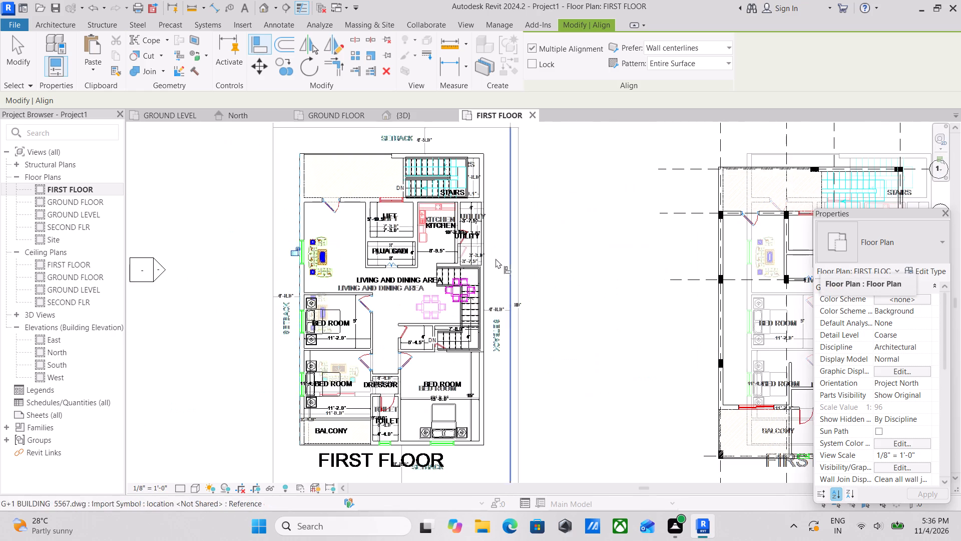
{"action": "scroll", "coordinate": [495, 258], "scroll_direction": "up", "scroll_amount": 2}
Set the FIRST FLOOR plan's underlay base level to None.
{"action": "scroll", "coordinate": [902, 420], "scroll_direction": "down", "scroll_amount": 2}
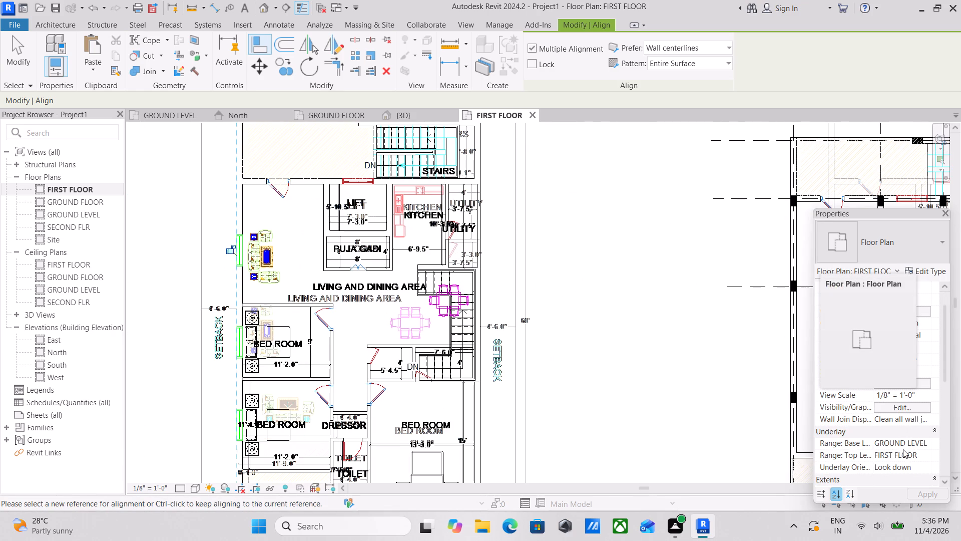
{"action": "left_click", "coordinate": [931, 442]}
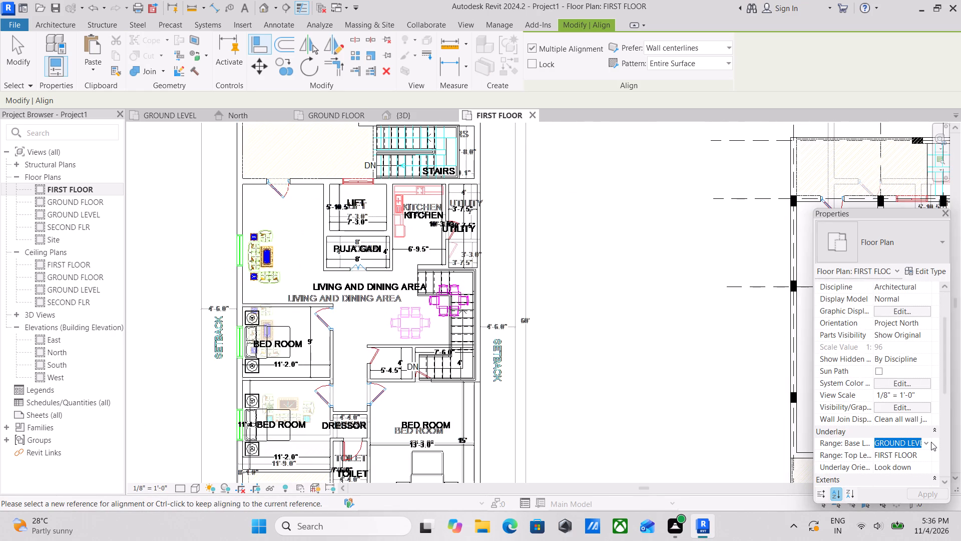
{"action": "left_click", "coordinate": [931, 442]}
{"action": "left_click", "coordinate": [926, 442]}
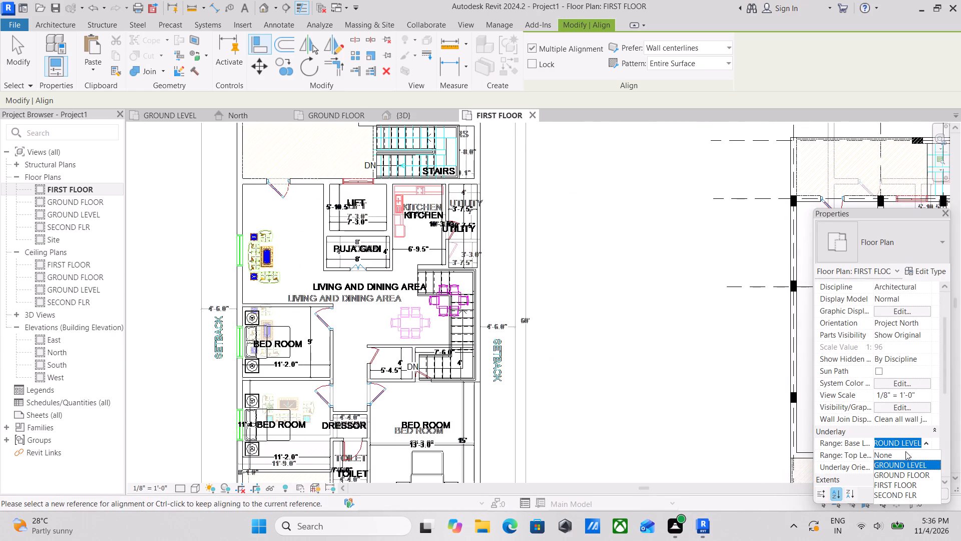
{"action": "left_click", "coordinate": [891, 451]}
Inspect the FIRST FLOOR drawing without the underlay, from the stairs and living area to the bedrooms and balcony.
{"action": "scroll", "coordinate": [551, 351], "scroll_direction": "down", "scroll_amount": 2}
{"action": "middle_click_drag", "start_coordinate": [563, 359], "coordinate": [699, 393]}
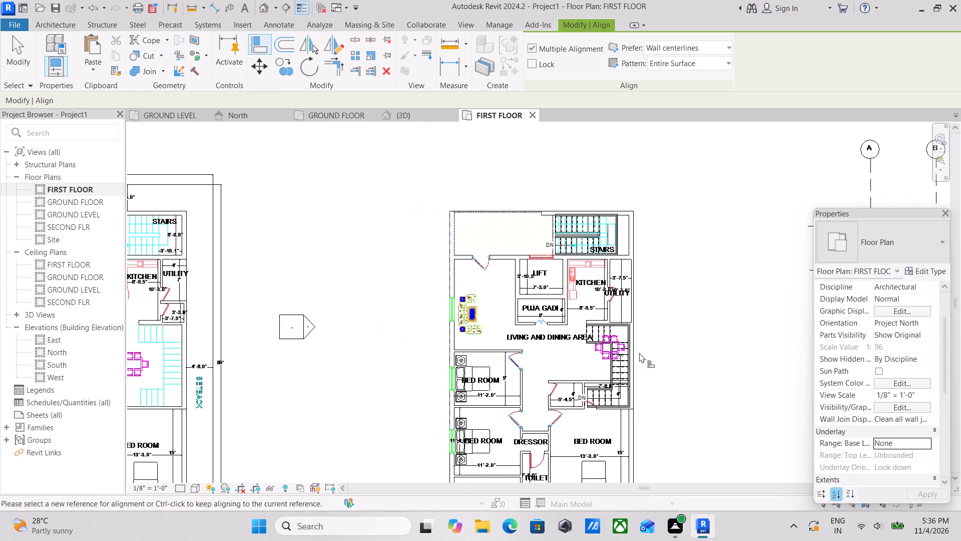
{"action": "scroll", "coordinate": [639, 353], "scroll_direction": "up", "scroll_amount": 3}
{"action": "scroll", "coordinate": [392, 271], "scroll_direction": "up", "scroll_amount": 1}
{"action": "middle_click_drag", "start_coordinate": [392, 271], "coordinate": [396, 331]}
{"action": "scroll", "coordinate": [396, 331], "scroll_direction": "up", "scroll_amount": 1}
{"action": "scroll", "coordinate": [343, 207], "scroll_direction": "up", "scroll_amount": 2}
{"action": "scroll", "coordinate": [356, 247], "scroll_direction": "down", "scroll_amount": 2}
{"action": "middle_click_drag", "start_coordinate": [356, 247], "coordinate": [368, 137]}
{"action": "scroll", "coordinate": [473, 299], "scroll_direction": "down", "scroll_amount": 2}
{"action": "middle_click_drag", "start_coordinate": [473, 299], "coordinate": [485, 193]}
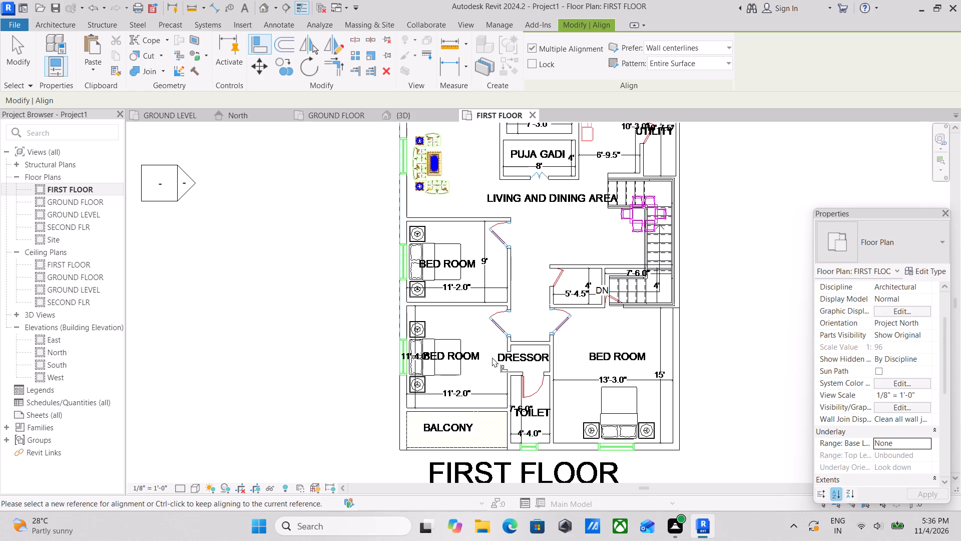
{"action": "scroll", "coordinate": [521, 333], "scroll_direction": "down", "scroll_amount": 1}
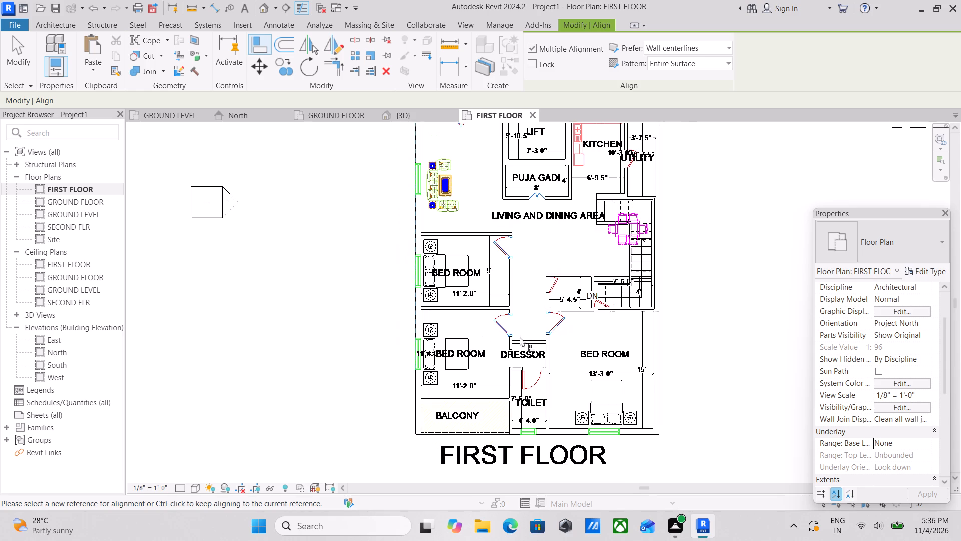
Check in 3D how the CAD copy sits over the ground floor walls, then return to the FIRST FLOOR plan and end the alignment.
{"action": "left_click", "coordinate": [419, 118]}
{"action": "scroll", "coordinate": [581, 313], "scroll_direction": "down", "scroll_amount": 3}
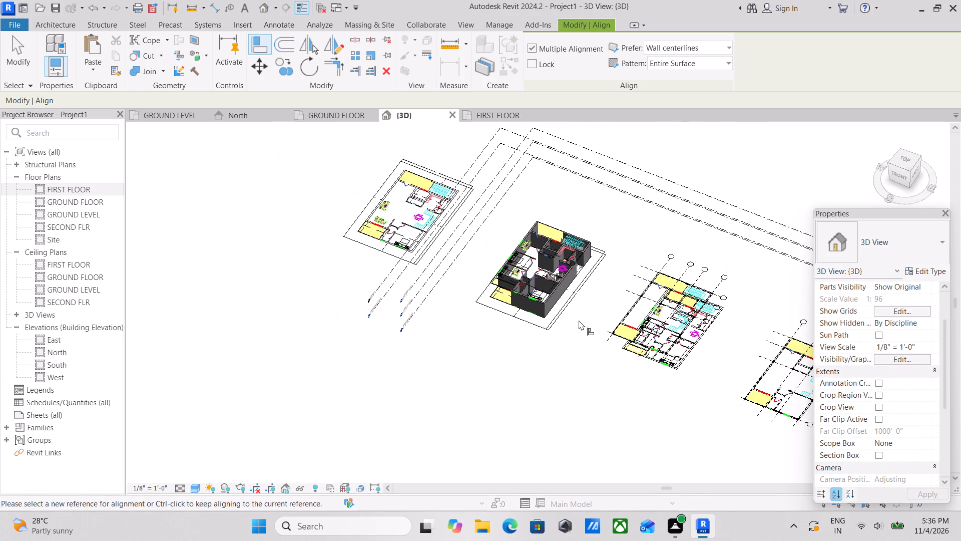
{"action": "scroll", "coordinate": [578, 324], "scroll_direction": "down", "scroll_amount": 1}
{"action": "middle_click_drag", "start_coordinate": [578, 358], "coordinate": [704, 230], "text": "shift"}
{"action": "scroll", "coordinate": [704, 230], "scroll_direction": "down", "scroll_amount": 1, "text": "shift"}
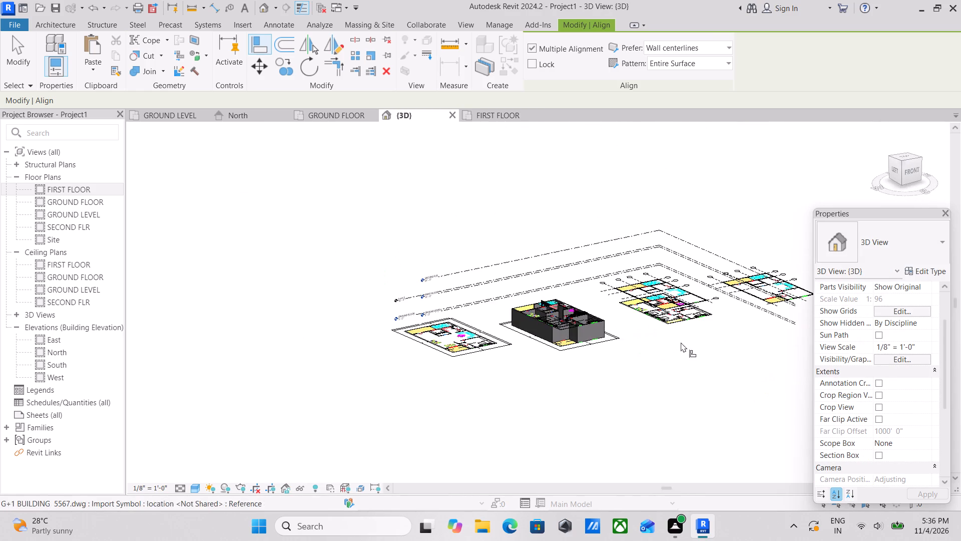
{"action": "middle_click_drag", "start_coordinate": [680, 342], "coordinate": [610, 434]}
{"action": "middle_click_drag", "start_coordinate": [564, 341], "coordinate": [563, 352], "text": "shift"}
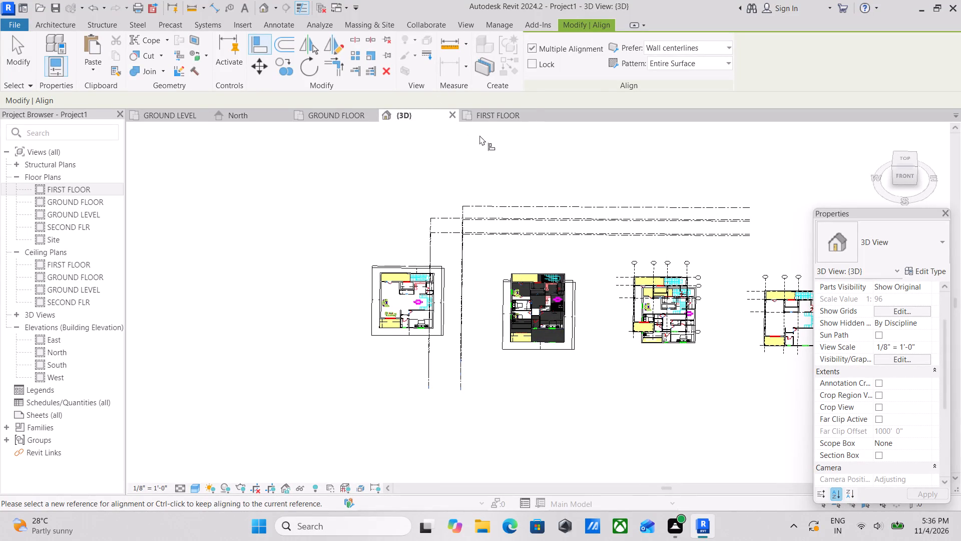
{"action": "left_click", "coordinate": [487, 114]}
{"action": "scroll", "coordinate": [529, 237], "scroll_direction": "down", "scroll_amount": 2}
{"action": "middle_click_drag", "start_coordinate": [523, 238], "coordinate": [533, 305]}
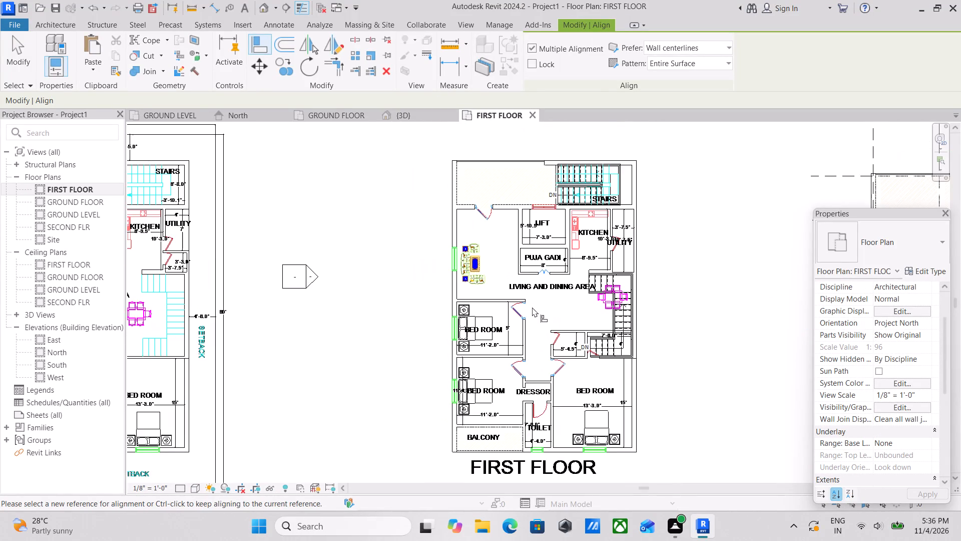
{"action": "scroll", "coordinate": [533, 315], "scroll_direction": "up", "scroll_amount": 3}
{"action": "key", "text": "Escape"}
Draw an EXTERIOR WALL 9" about 15'-6" long on the outer CAD line north of the stairs, flipped to the inside.
{"action": "scroll", "coordinate": [471, 211], "scroll_direction": "up", "scroll_amount": 1}
{"action": "middle_click_drag", "start_coordinate": [471, 212], "coordinate": [471, 277]}
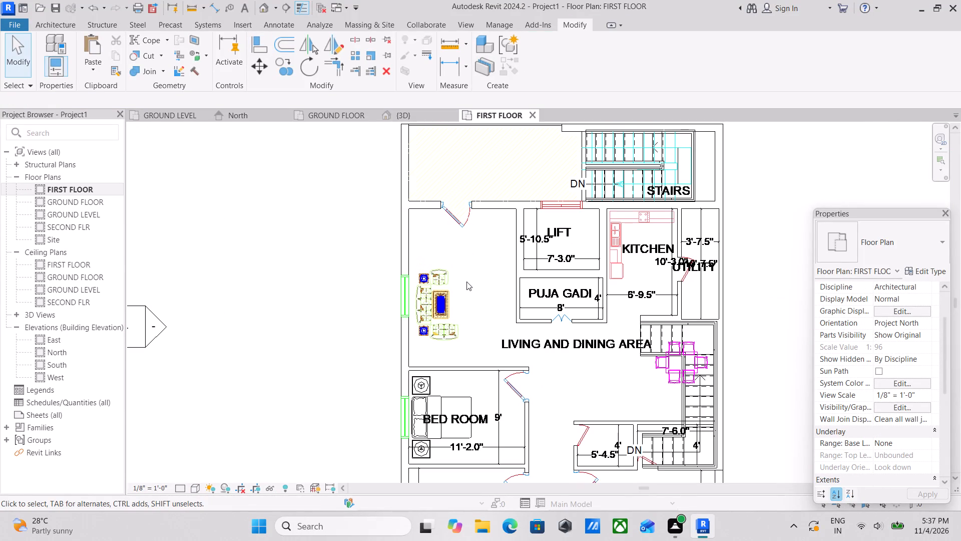
{"action": "scroll", "coordinate": [477, 249], "scroll_direction": "down", "scroll_amount": 2}
{"action": "middle_click_drag", "start_coordinate": [477, 259], "coordinate": [483, 340]}
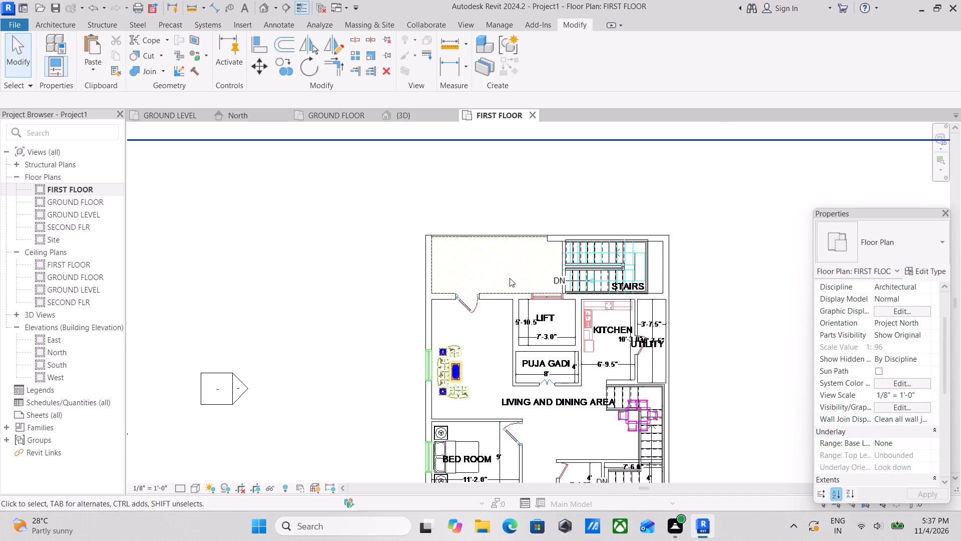
{"action": "scroll", "coordinate": [592, 275], "scroll_direction": "up", "scroll_amount": 2}
{"action": "scroll", "coordinate": [549, 226], "scroll_direction": "up", "scroll_amount": 2}
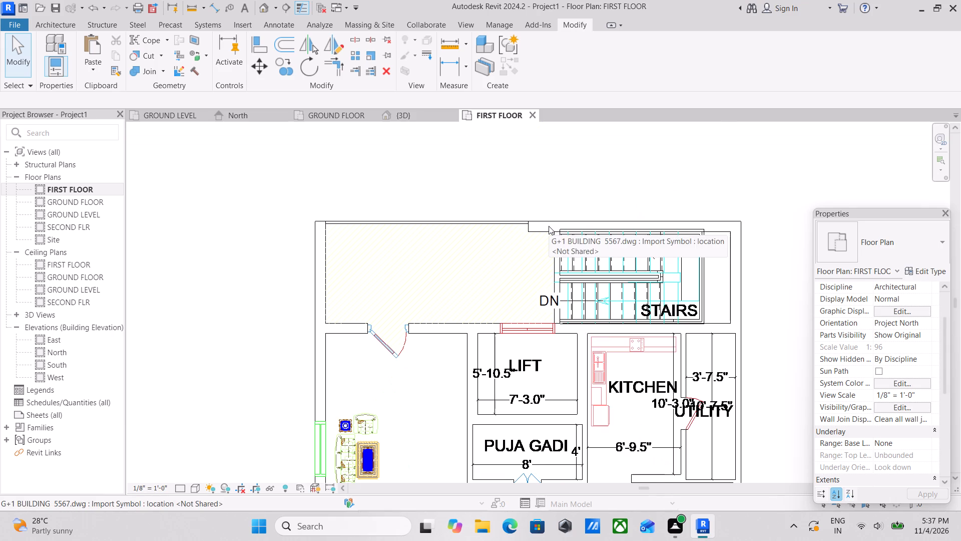
{"action": "type", "text": "WA"}
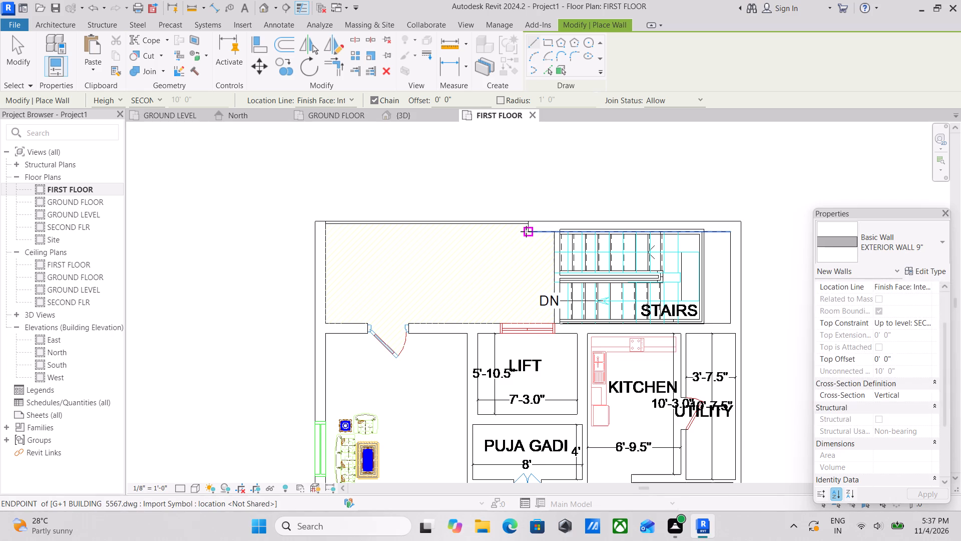
{"action": "scroll", "coordinate": [524, 231], "scroll_direction": "up", "scroll_amount": 4}
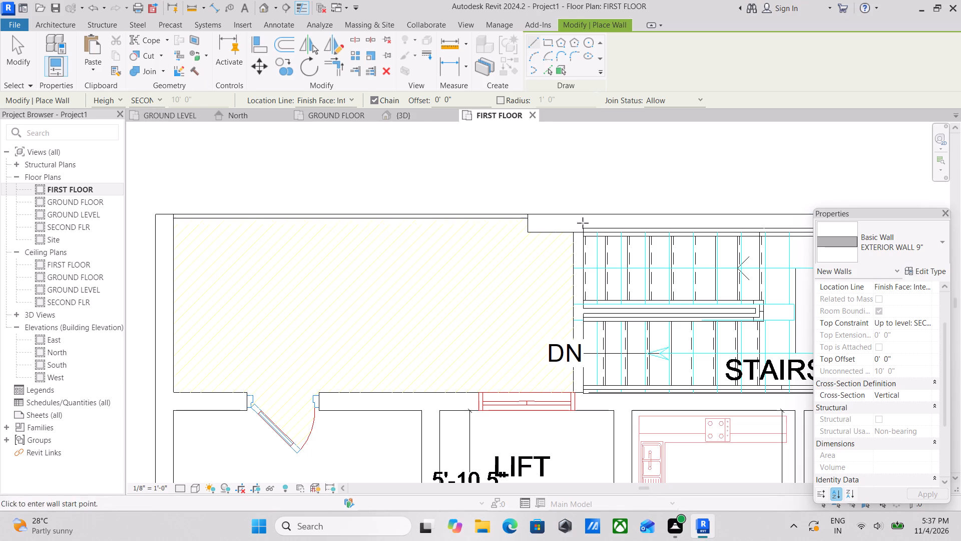
{"action": "left_click", "coordinate": [527, 215]}
{"action": "middle_click_drag", "start_coordinate": [727, 191], "coordinate": [681, 167]}
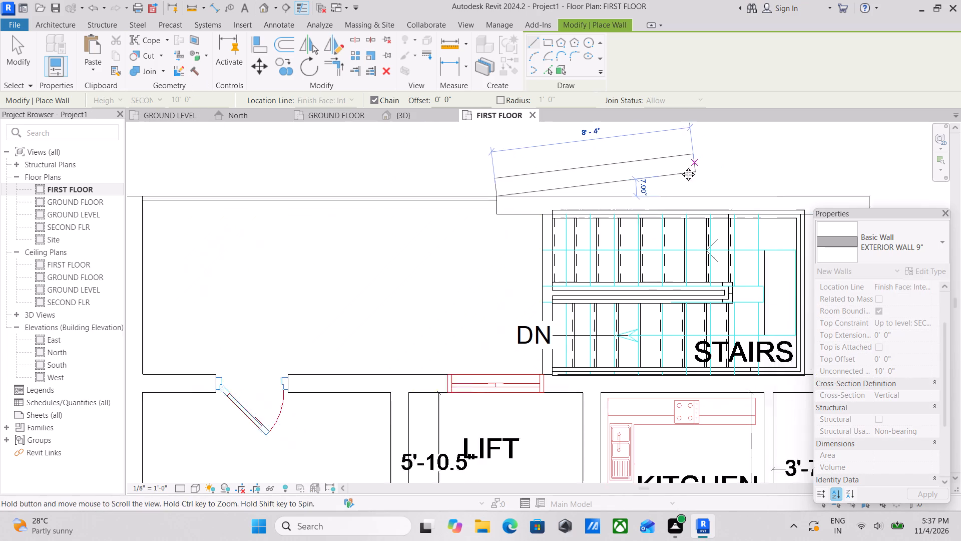
{"action": "middle_click_drag", "start_coordinate": [681, 167], "coordinate": [587, 149]}
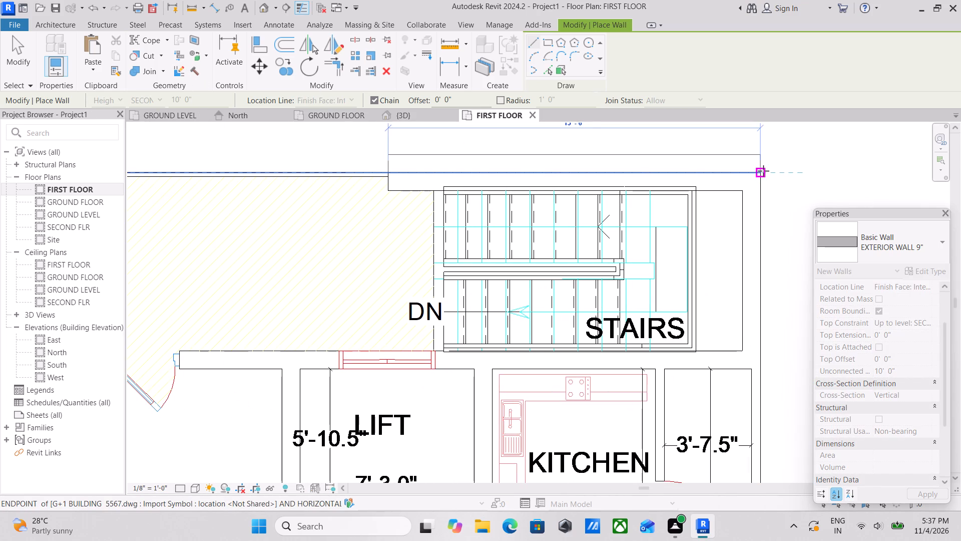
{"action": "key", "text": "space"}
{"action": "left_click", "coordinate": [762, 170]}
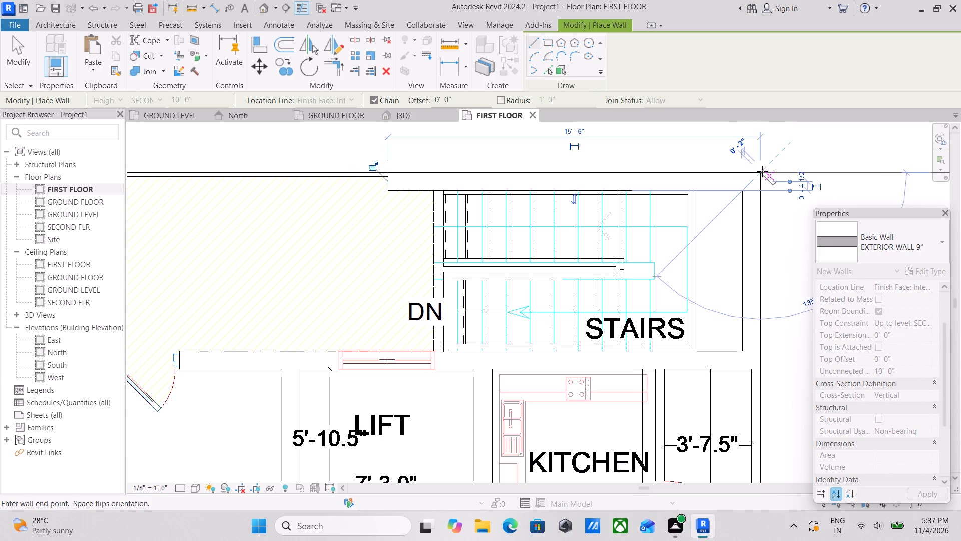
Continue the exterior wall about 8'-2" south from the stair corner along the outer line to the utility, then end the wall chain.
{"action": "middle_click_drag", "start_coordinate": [760, 244], "coordinate": [756, 160]}
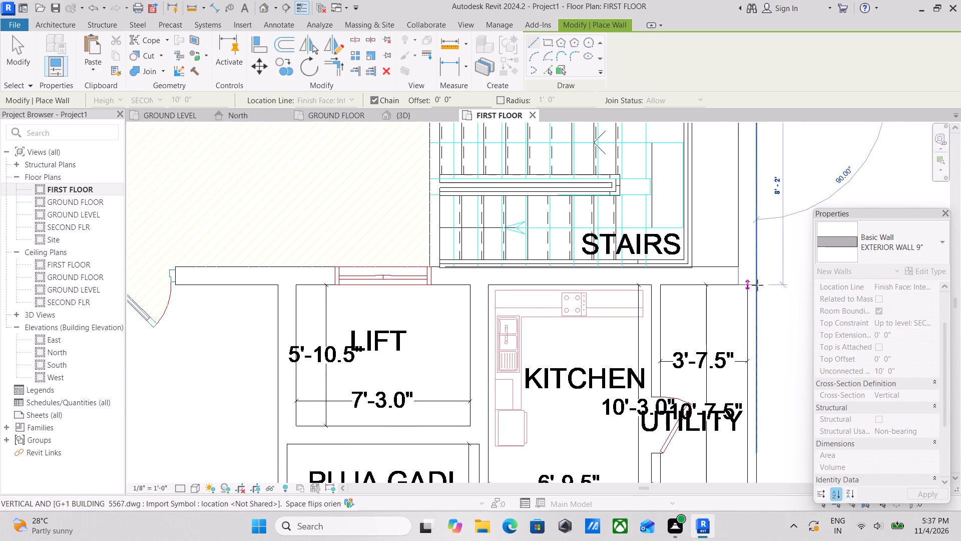
{"action": "scroll", "coordinate": [757, 285], "scroll_direction": "up", "scroll_amount": 3}
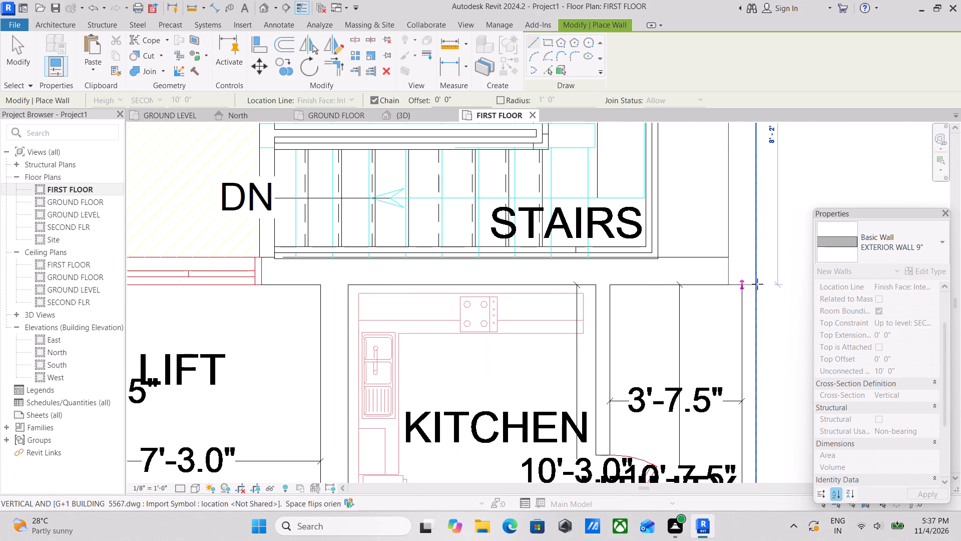
{"action": "left_click", "coordinate": [757, 283]}
{"action": "scroll", "coordinate": [752, 293], "scroll_direction": "up", "scroll_amount": 3}
{"action": "key", "text": "grave"}
{"action": "scroll", "coordinate": [750, 295], "scroll_direction": "up", "scroll_amount": 1}
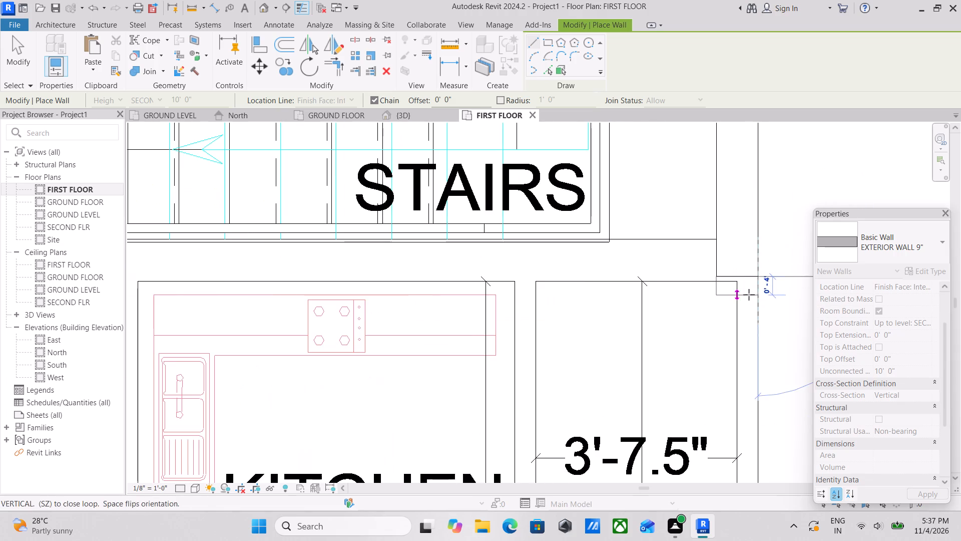
{"action": "scroll", "coordinate": [749, 295], "scroll_direction": "up", "scroll_amount": 1}
{"action": "key", "text": "Escape"}
{"action": "key", "text": "Escape"}
Nudge the exterior wall east of the stairs southward until its end meets the CAD line at the utility.
{"action": "left_click", "coordinate": [729, 268]}
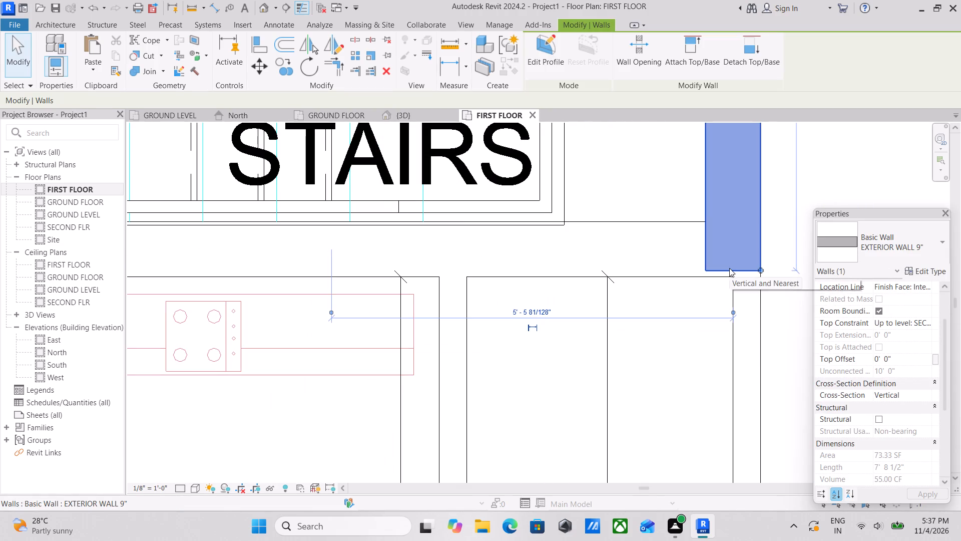
{"action": "key", "text": "Down"}
{"action": "key", "text": "Down"}
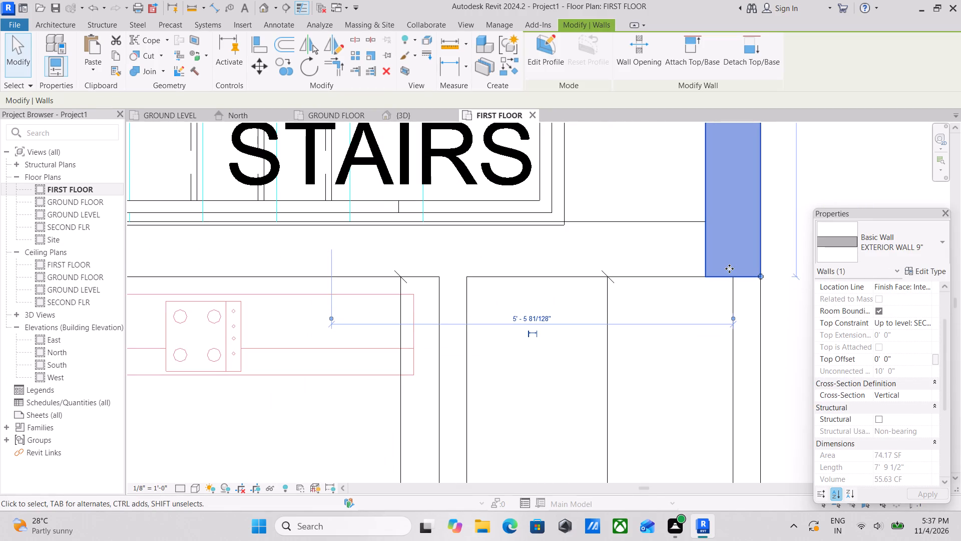
{"action": "scroll", "coordinate": [729, 268], "scroll_direction": "down", "scroll_amount": 8}
{"action": "key", "text": "Escape"}
Set the FIRST FLOOR plan's visual style to Shaded and dismiss the save reminder without saving.
{"action": "middle_click_drag", "start_coordinate": [738, 234], "coordinate": [771, 389]}
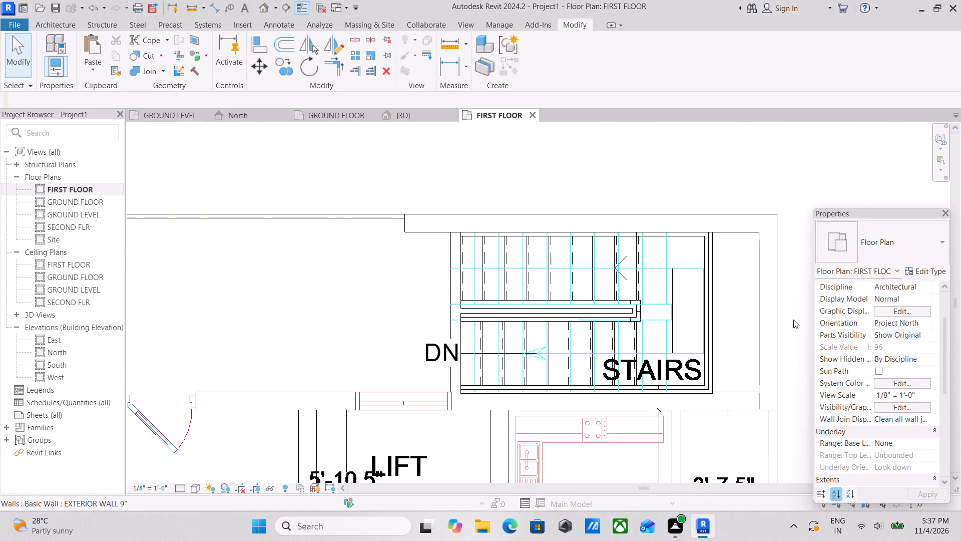
{"action": "scroll", "coordinate": [804, 274], "scroll_direction": "down", "scroll_amount": 2}
{"action": "middle_click_drag", "start_coordinate": [803, 273], "coordinate": [790, 206]}
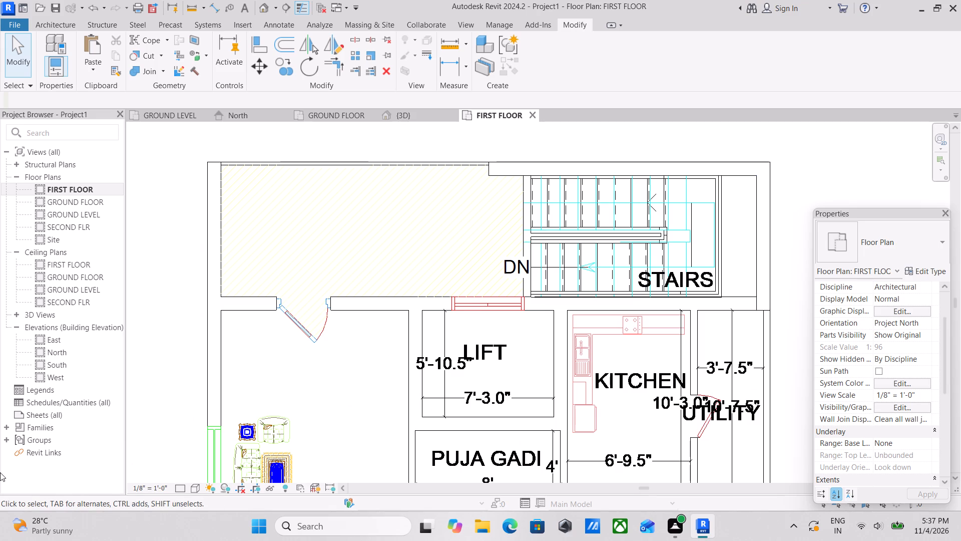
{"action": "left_click", "coordinate": [193, 490]}
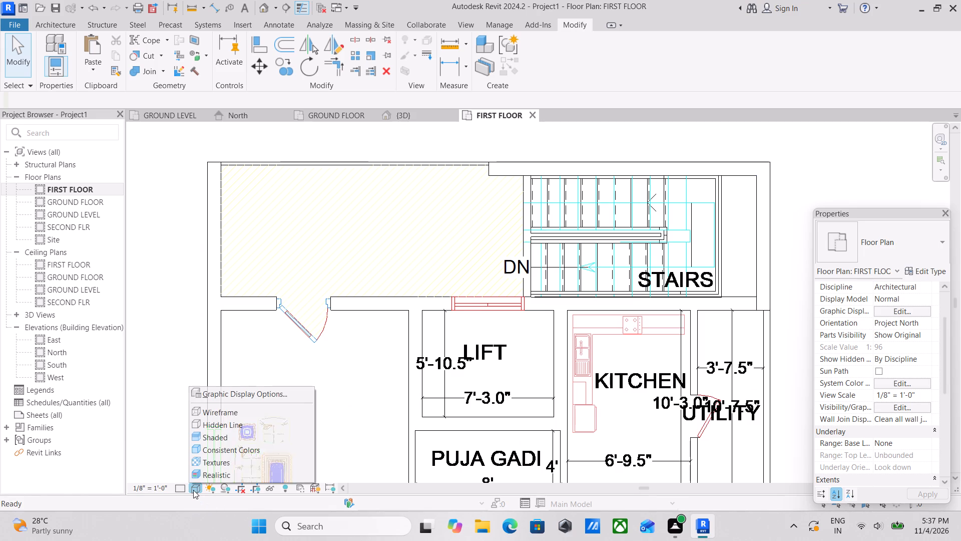
{"action": "left_click", "coordinate": [203, 437]}
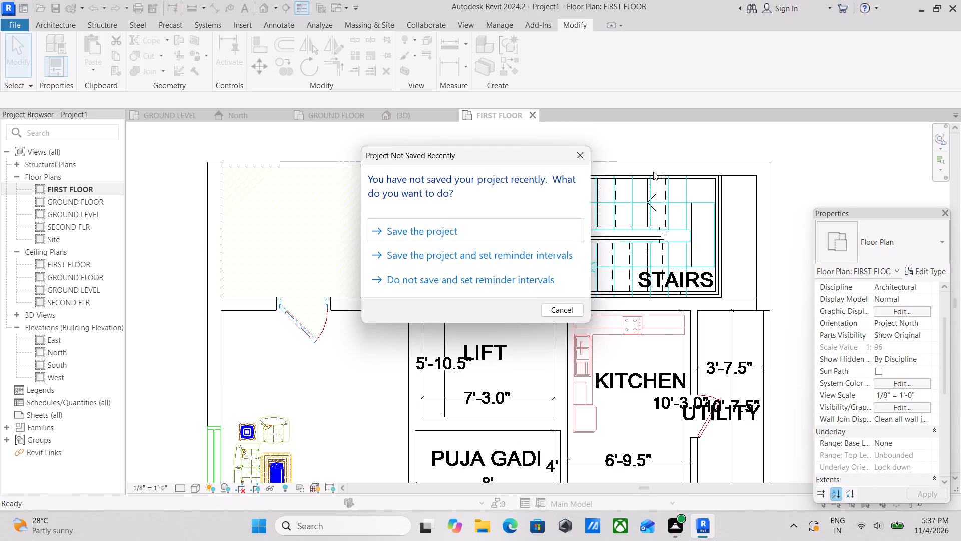
{"action": "left_click", "coordinate": [582, 162]}
Draw the west EXTERIOR WALL 9" along the outer CAD line from the building's northwest corner to the balcony's southwest corner, then end the chain.
{"action": "scroll", "coordinate": [757, 299], "scroll_direction": "down", "scroll_amount": 1}
{"action": "middle_click_drag", "start_coordinate": [753, 299], "coordinate": [698, 299]}
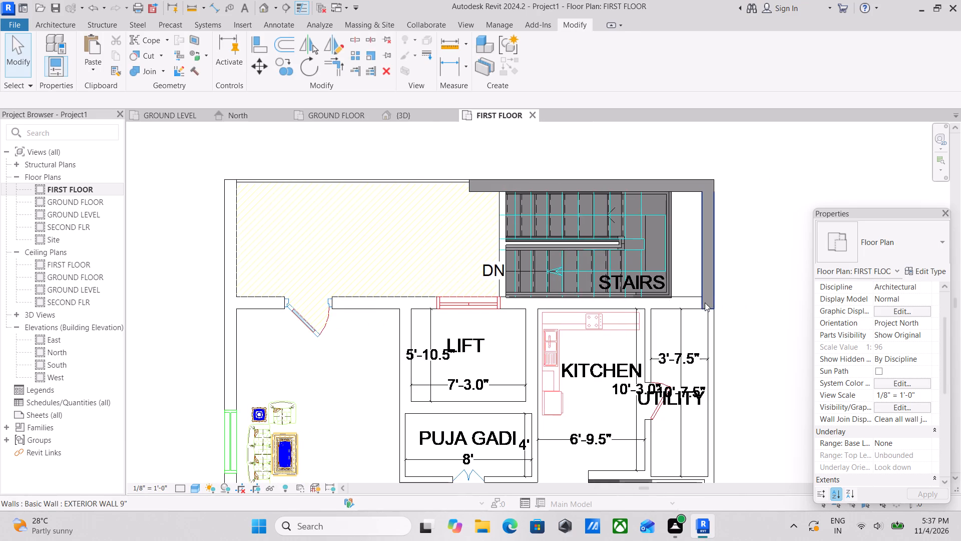
{"action": "scroll", "coordinate": [720, 307], "scroll_direction": "up", "scroll_amount": 2}
{"action": "type", "text": "WA"}
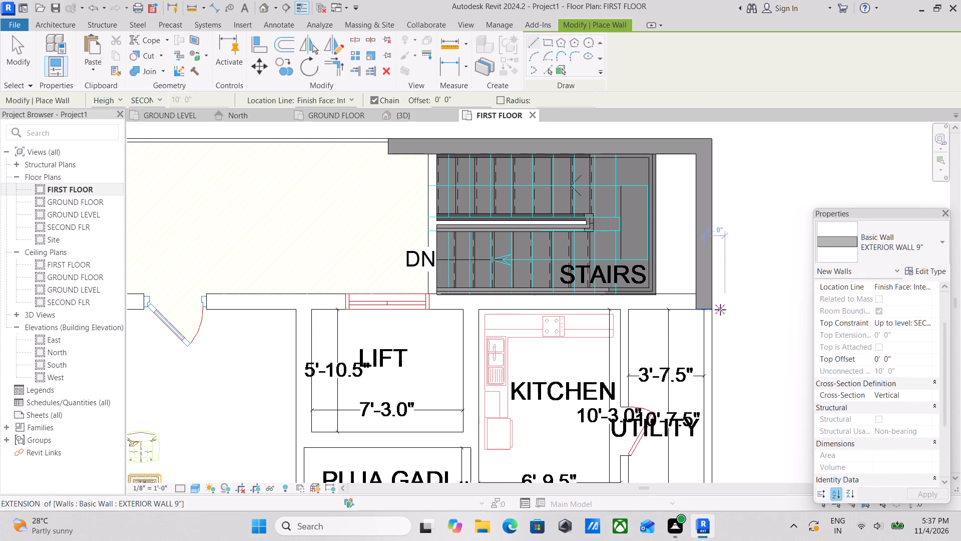
{"action": "scroll", "coordinate": [545, 308], "scroll_direction": "down", "scroll_amount": 2}
{"action": "middle_click_drag", "start_coordinate": [424, 297], "coordinate": [786, 324]}
{"action": "scroll", "coordinate": [508, 299], "scroll_direction": "down", "scroll_amount": 1}
{"action": "scroll", "coordinate": [661, 333], "scroll_direction": "down", "scroll_amount": 2}
{"action": "middle_click_drag", "start_coordinate": [650, 320], "coordinate": [589, 244]}
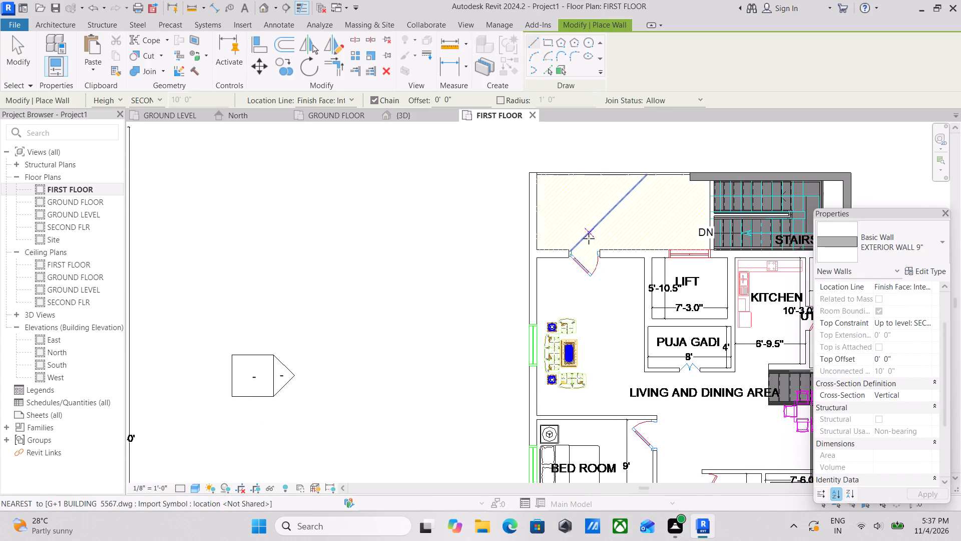
{"action": "scroll", "coordinate": [501, 189], "scroll_direction": "up", "scroll_amount": 3}
{"action": "scroll", "coordinate": [541, 174], "scroll_direction": "up", "scroll_amount": 5}
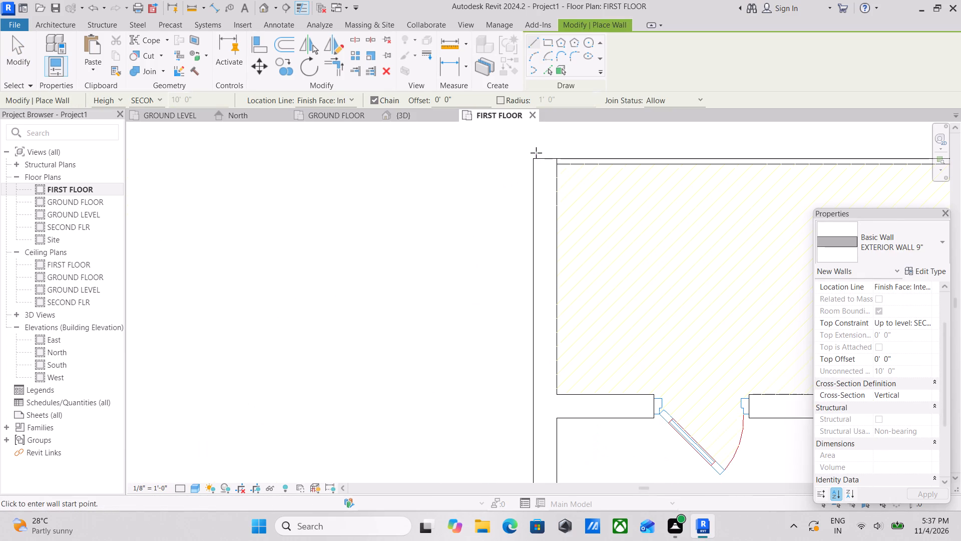
{"action": "left_click", "coordinate": [533, 161]}
{"action": "middle_click_drag", "start_coordinate": [531, 298], "coordinate": [528, 182]}
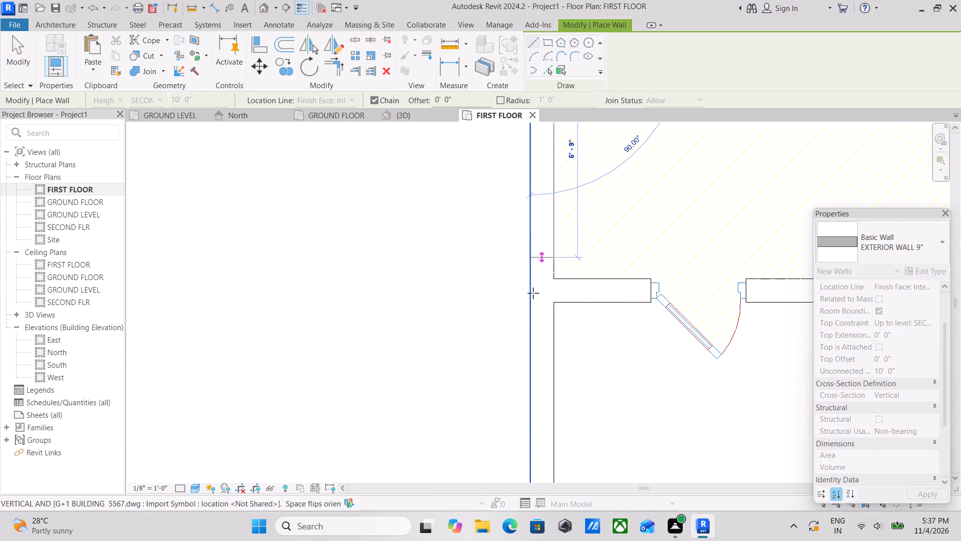
{"action": "scroll", "coordinate": [532, 335], "scroll_direction": "down", "scroll_amount": 3}
{"action": "middle_click_drag", "start_coordinate": [531, 339], "coordinate": [543, 239]}
{"action": "scroll", "coordinate": [545, 321], "scroll_direction": "down", "scroll_amount": 2}
{"action": "middle_click_drag", "start_coordinate": [533, 331], "coordinate": [535, 222]}
{"action": "scroll", "coordinate": [560, 260], "scroll_direction": "down", "scroll_amount": 4}
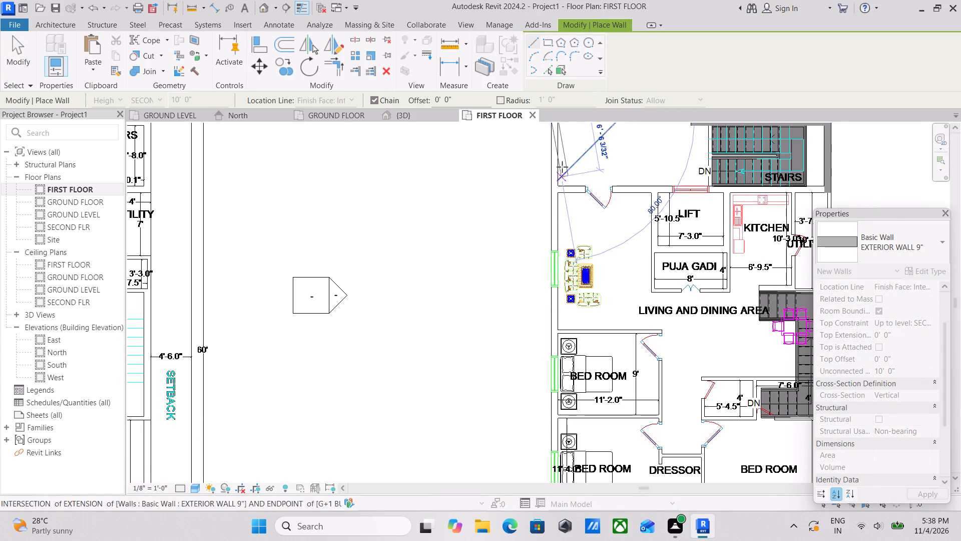
{"action": "scroll", "coordinate": [550, 276], "scroll_direction": "down", "scroll_amount": 2}
{"action": "middle_click_drag", "start_coordinate": [550, 276], "coordinate": [563, 140]}
{"action": "middle_click_drag", "start_coordinate": [548, 295], "coordinate": [559, 238]}
{"action": "scroll", "coordinate": [573, 286], "scroll_direction": "up", "scroll_amount": 1}
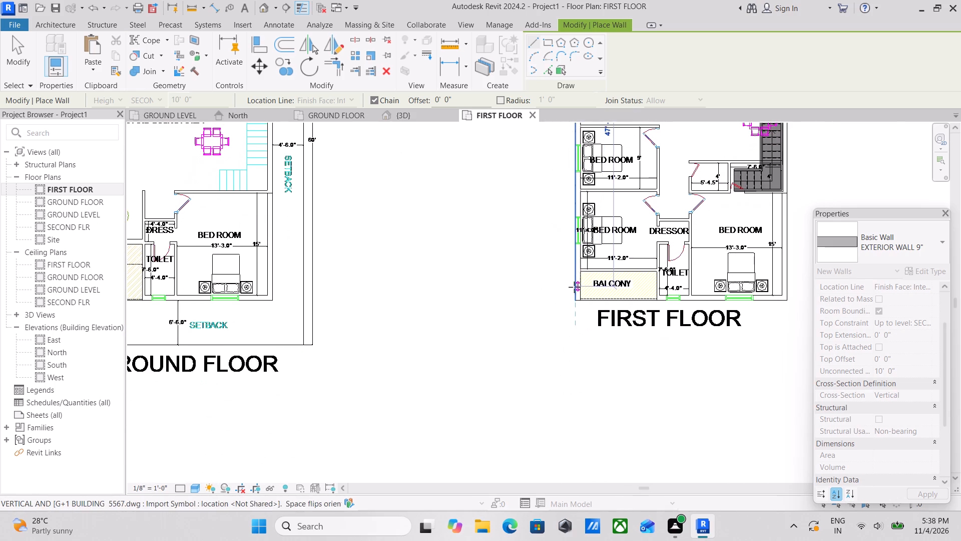
{"action": "scroll", "coordinate": [574, 287], "scroll_direction": "up", "scroll_amount": 5}
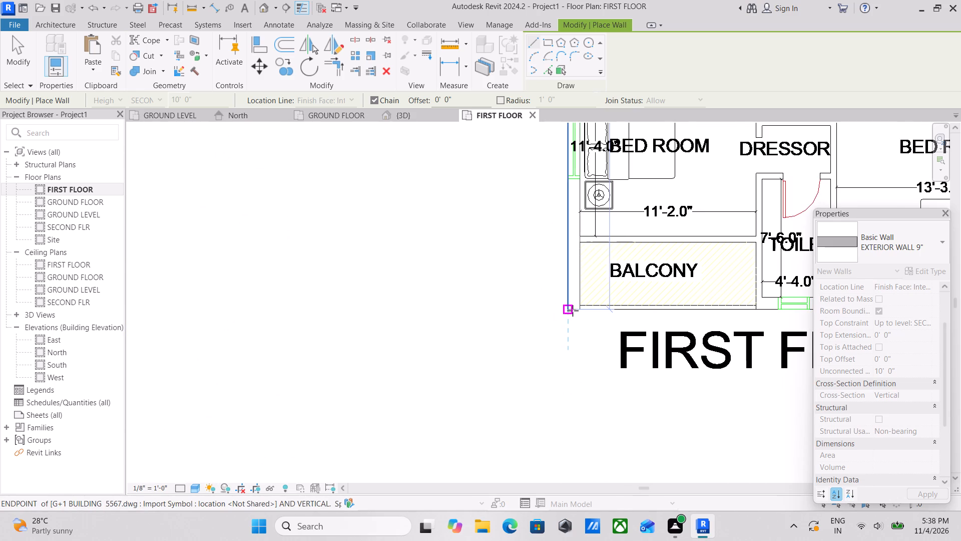
{"action": "left_click", "coordinate": [573, 311]}
{"action": "middle_click_drag", "start_coordinate": [590, 247], "coordinate": [550, 356]}
{"action": "scroll", "coordinate": [556, 362], "scroll_direction": "down", "scroll_amount": 2}
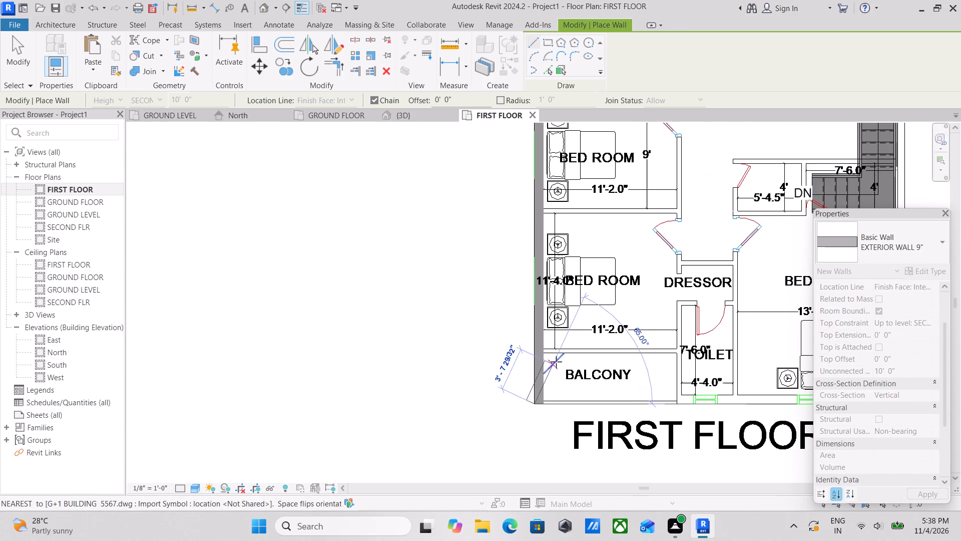
{"action": "key", "text": "Escape"}
Draw an EXTERIOR WALL 9" along the CAD lines south of the hatched area and stairs, from the west wall to the east wall, flipped southward.
{"action": "scroll", "coordinate": [611, 347], "scroll_direction": "down", "scroll_amount": 2}
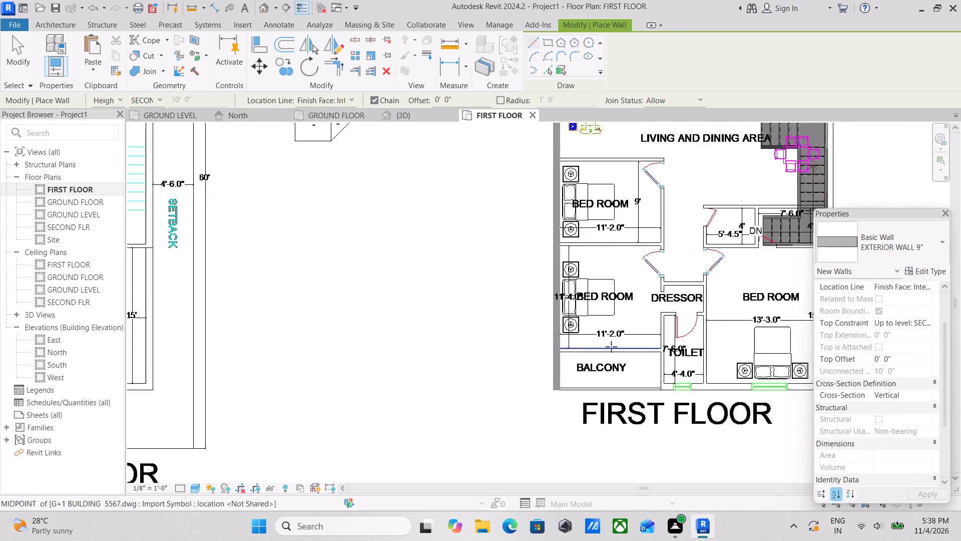
{"action": "scroll", "coordinate": [611, 347], "scroll_direction": "down", "scroll_amount": 2}
{"action": "middle_click_drag", "start_coordinate": [610, 350], "coordinate": [565, 457]}
{"action": "middle_click_drag", "start_coordinate": [627, 215], "coordinate": [577, 342]}
{"action": "scroll", "coordinate": [575, 346], "scroll_direction": "up", "scroll_amount": 1}
{"action": "scroll", "coordinate": [495, 313], "scroll_direction": "up", "scroll_amount": 3}
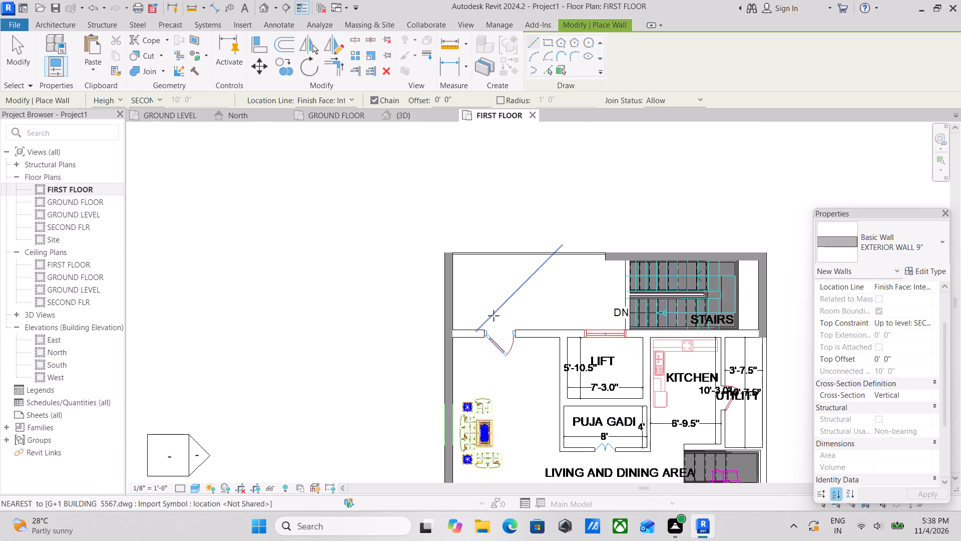
{"action": "scroll", "coordinate": [499, 332], "scroll_direction": "up", "scroll_amount": 6}
{"action": "scroll", "coordinate": [436, 337], "scroll_direction": "up", "scroll_amount": 2}
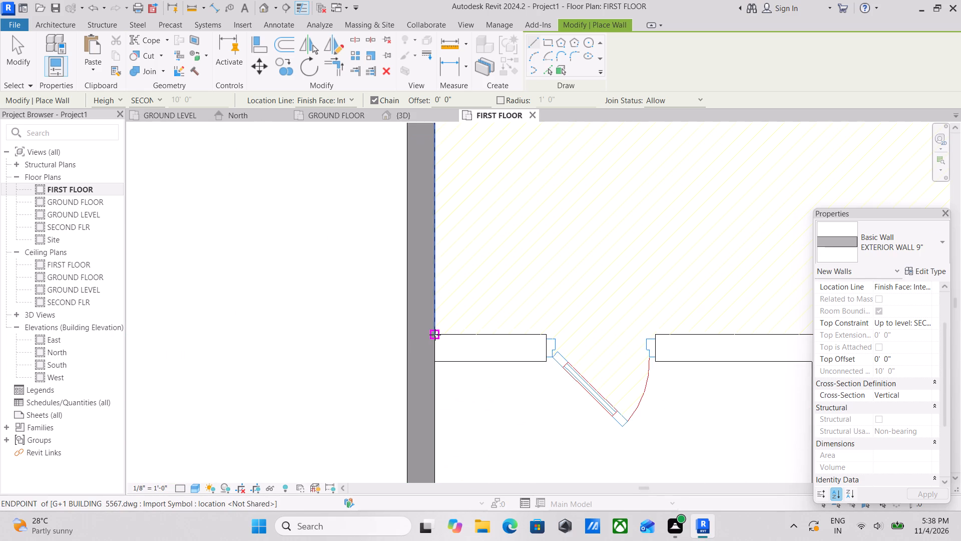
{"action": "left_click", "coordinate": [435, 335]}
{"action": "middle_click_drag", "start_coordinate": [597, 331], "coordinate": [466, 322]}
{"action": "key", "text": "space"}
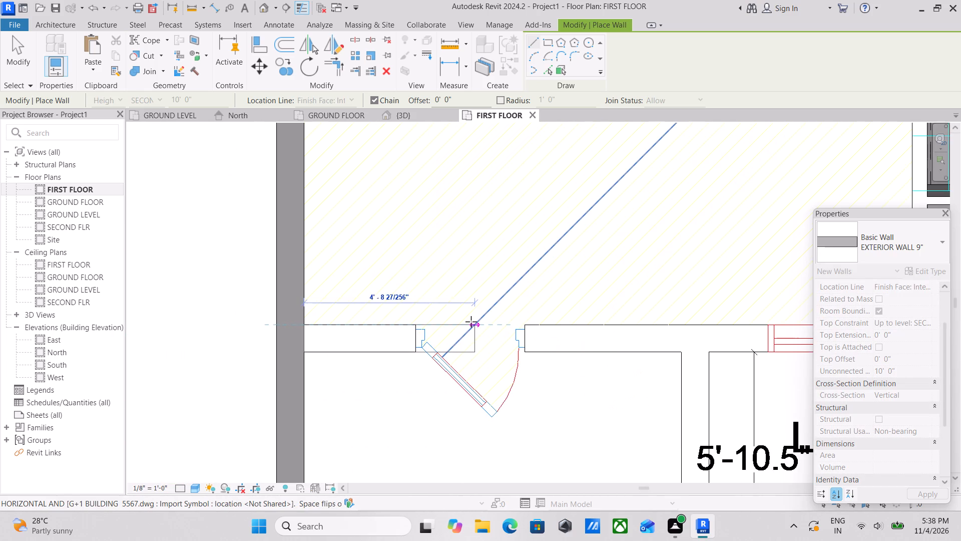
{"action": "middle_click_drag", "start_coordinate": [609, 317], "coordinate": [367, 301]}
{"action": "middle_click_drag", "start_coordinate": [624, 303], "coordinate": [401, 303]}
{"action": "middle_click_drag", "start_coordinate": [557, 307], "coordinate": [319, 292]}
{"action": "middle_click_drag", "start_coordinate": [619, 297], "coordinate": [529, 293]}
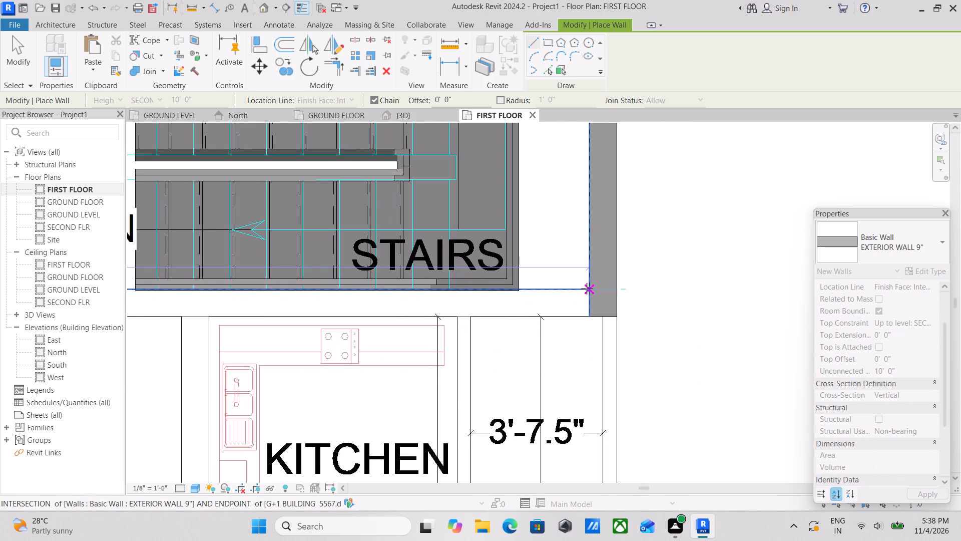
{"action": "left_click", "coordinate": [587, 289]}
{"action": "key", "text": "Escape"}
{"action": "scroll", "coordinate": [651, 297], "scroll_direction": "down", "scroll_amount": 2}
{"action": "key", "text": "Escape"}
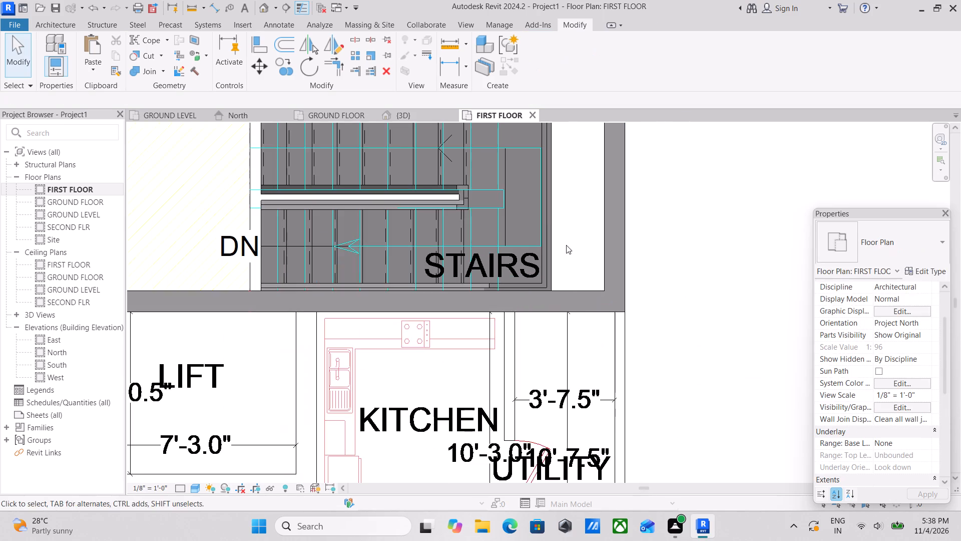
Draw the lift's west EXTERIOR WALL 9", about 5'-10 1/2" along its inner CAD line from the cross wall, flipped away from the lift.
{"action": "scroll", "coordinate": [566, 243], "scroll_direction": "down", "scroll_amount": 1}
{"action": "middle_click_drag", "start_coordinate": [566, 243], "coordinate": [600, 279]}
{"action": "scroll", "coordinate": [608, 232], "scroll_direction": "down", "scroll_amount": 2}
{"action": "middle_click_drag", "start_coordinate": [609, 272], "coordinate": [799, 248]}
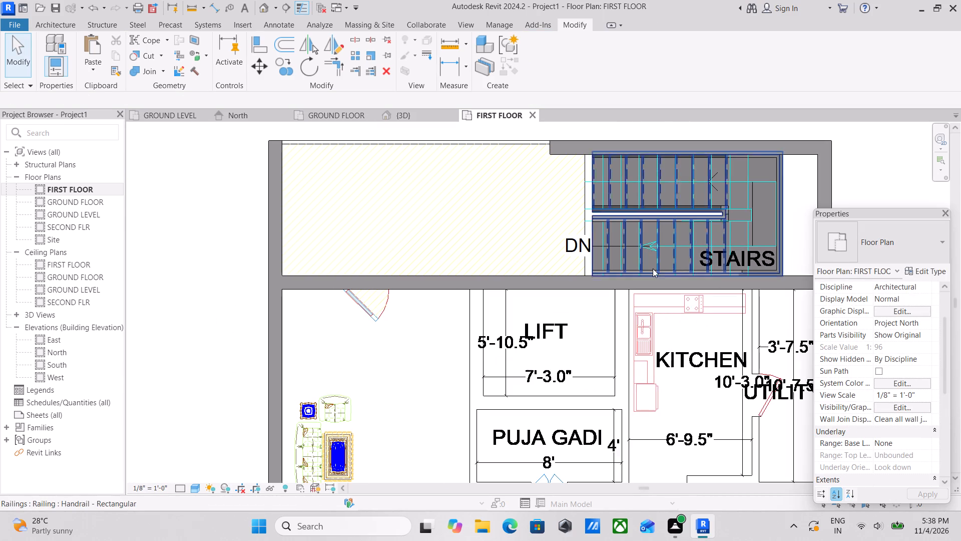
{"action": "middle_click_drag", "start_coordinate": [475, 298], "coordinate": [544, 238]}
{"action": "scroll", "coordinate": [544, 256], "scroll_direction": "up", "scroll_amount": 2}
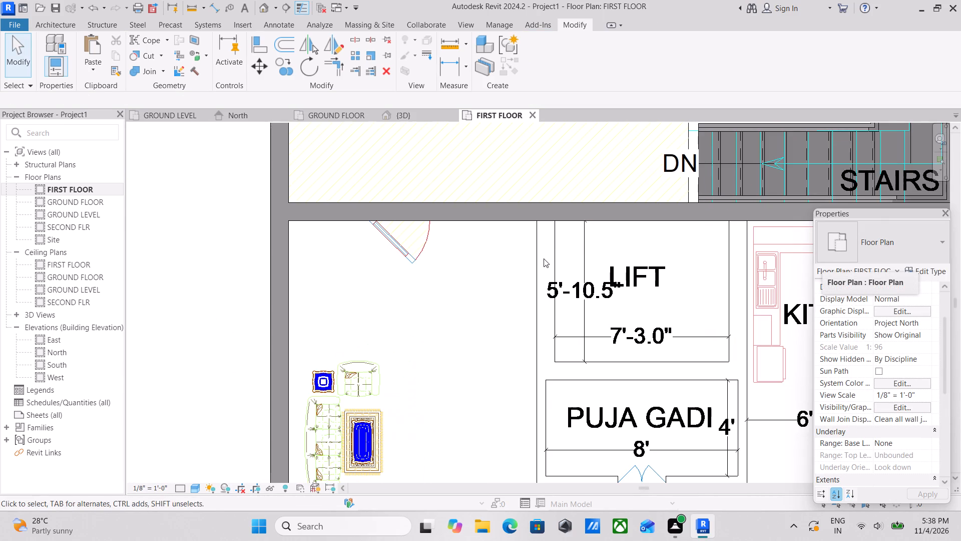
{"action": "type", "text": "WA"}
{"action": "scroll", "coordinate": [556, 248], "scroll_direction": "up", "scroll_amount": 3}
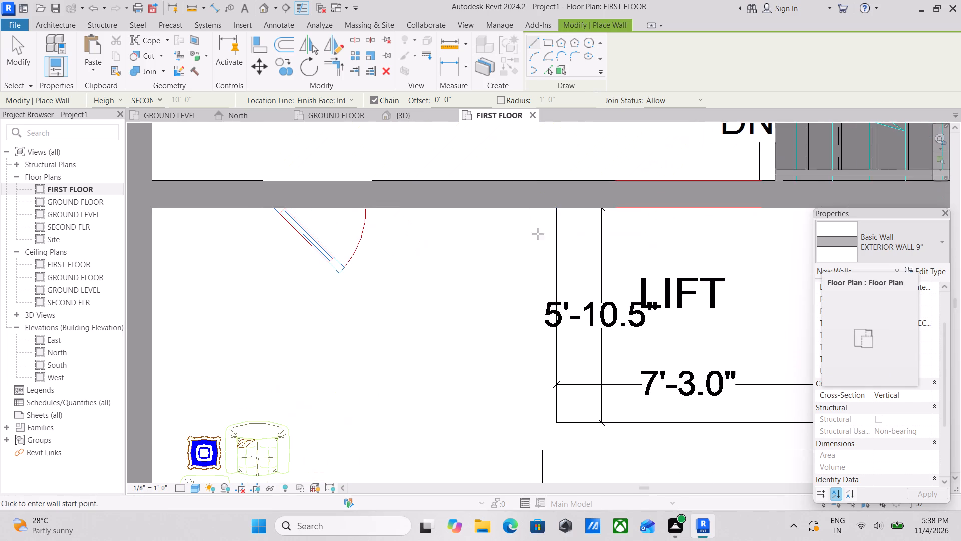
{"action": "scroll", "coordinate": [536, 223], "scroll_direction": "up", "scroll_amount": 1}
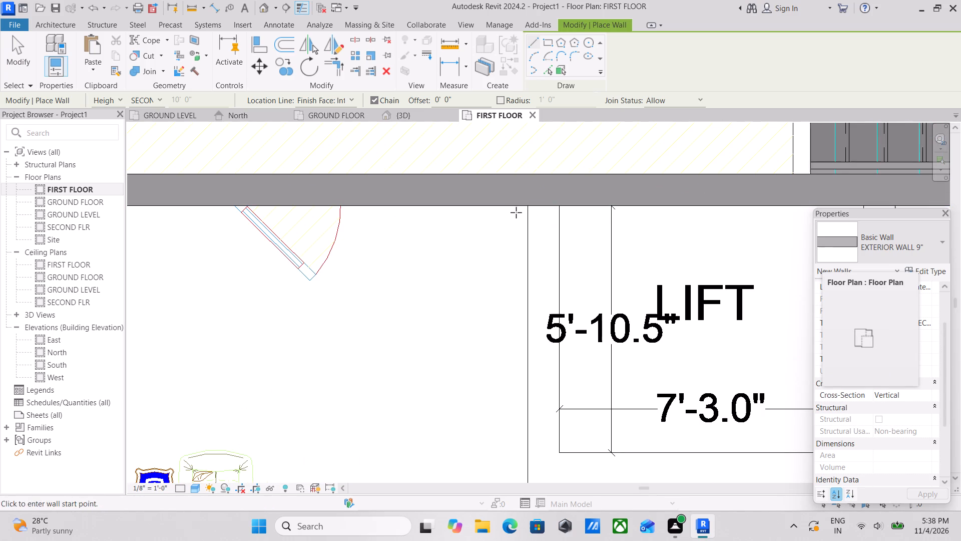
{"action": "left_click", "coordinate": [557, 209]}
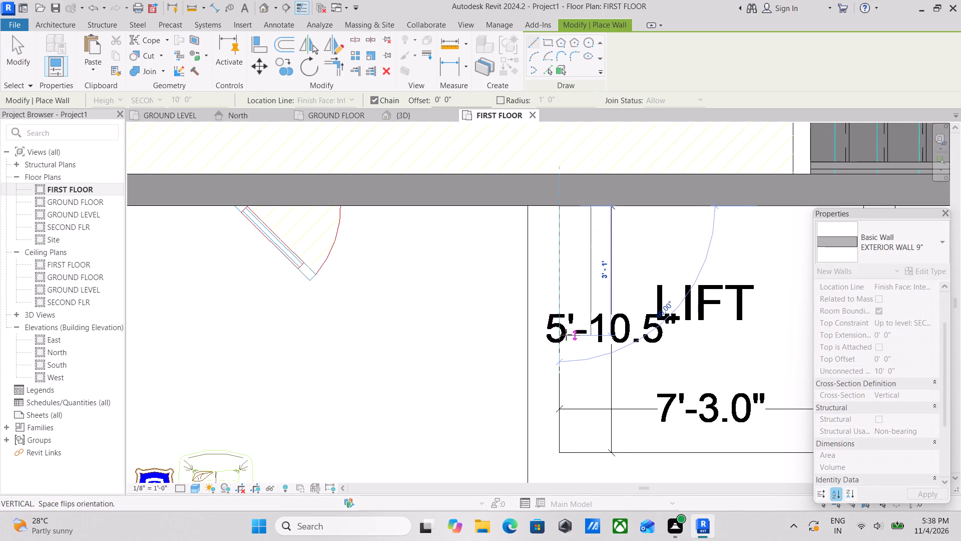
{"action": "key", "text": "space"}
{"action": "middle_click_drag", "start_coordinate": [563, 341], "coordinate": [560, 230]}
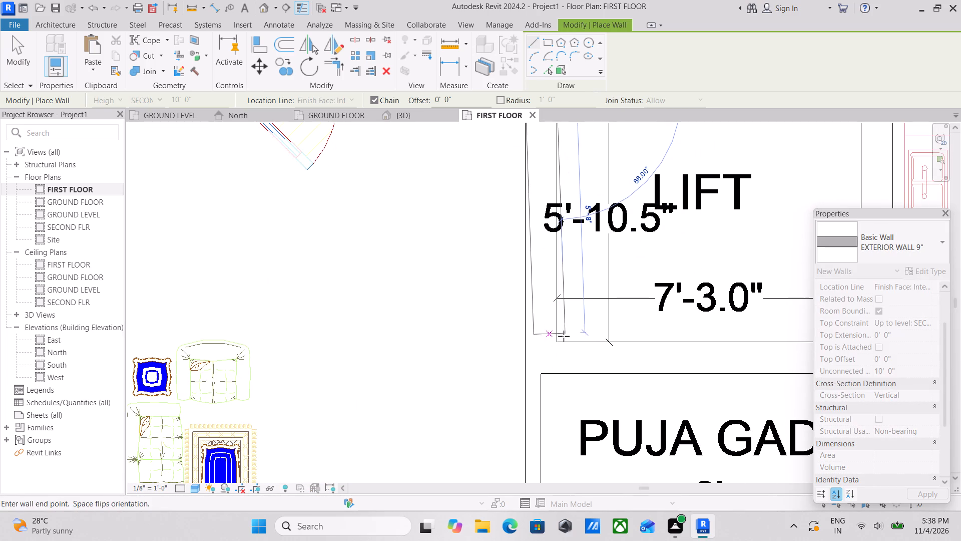
{"action": "left_click", "coordinate": [559, 340]}
Continue the lift enclosure 7'-3" along its south side and 5'-10 1/2" north along its east side to the cross wall, then end the chain.
{"action": "middle_click_drag", "start_coordinate": [675, 350], "coordinate": [510, 322]}
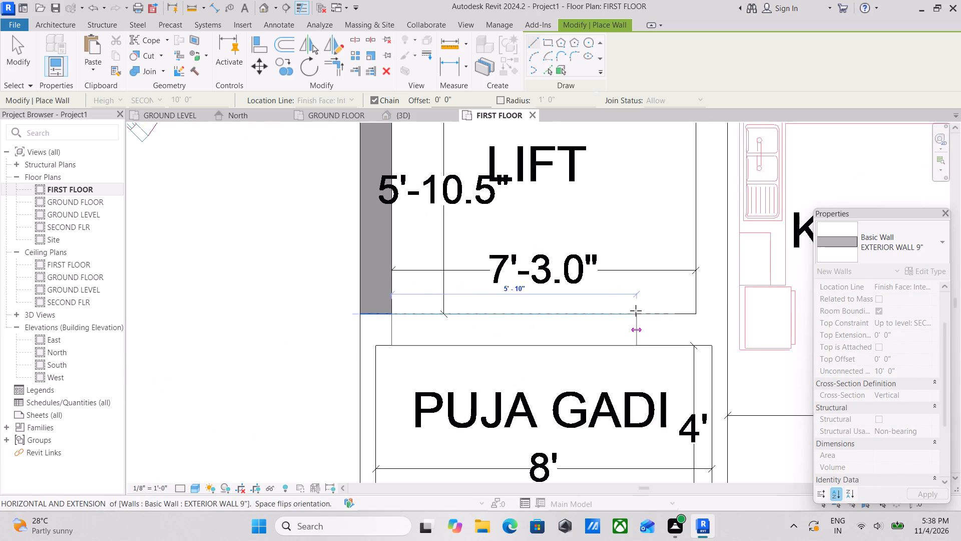
{"action": "middle_click_drag", "start_coordinate": [634, 311], "coordinate": [580, 321]}
{"action": "left_click", "coordinate": [641, 324]}
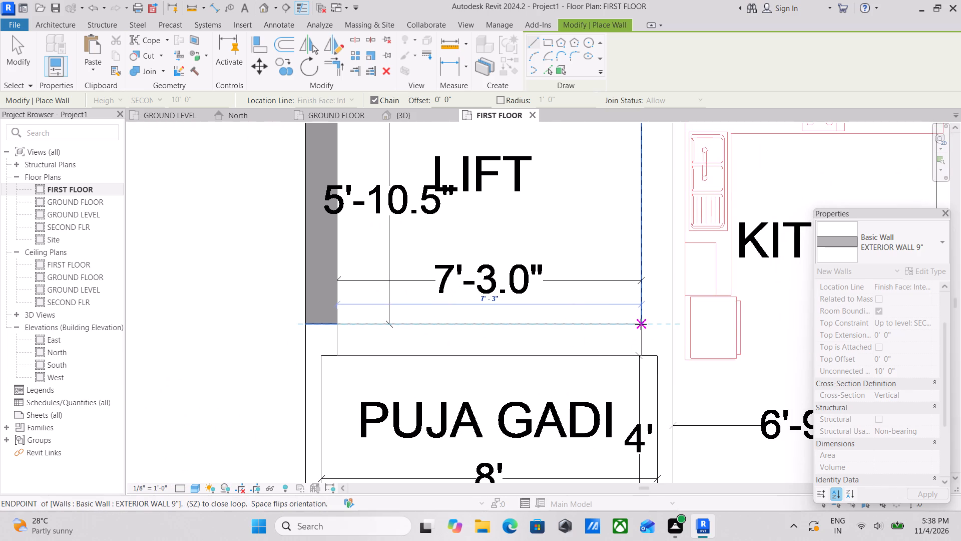
{"action": "middle_click_drag", "start_coordinate": [642, 316], "coordinate": [628, 419]}
{"action": "middle_click_drag", "start_coordinate": [648, 239], "coordinate": [620, 351]}
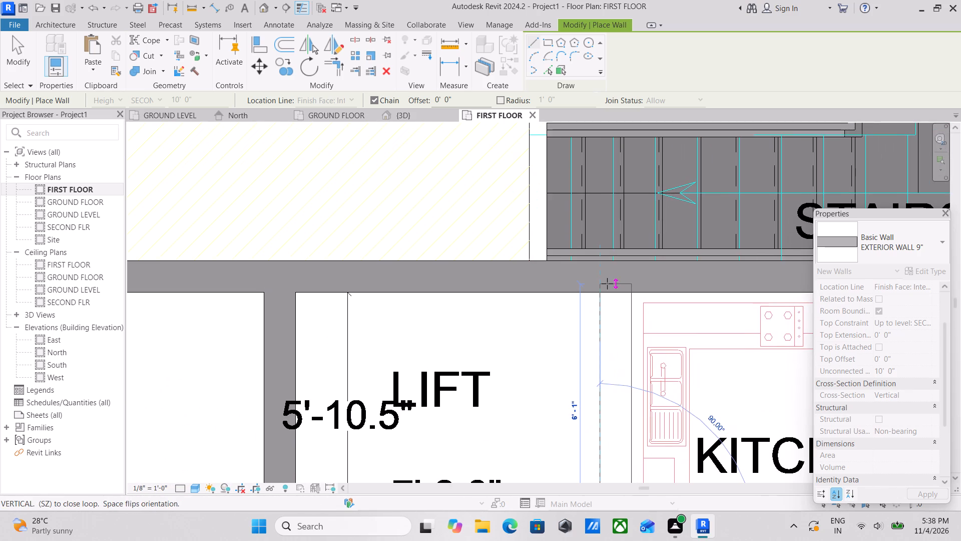
{"action": "middle_click_drag", "start_coordinate": [607, 283], "coordinate": [610, 168]}
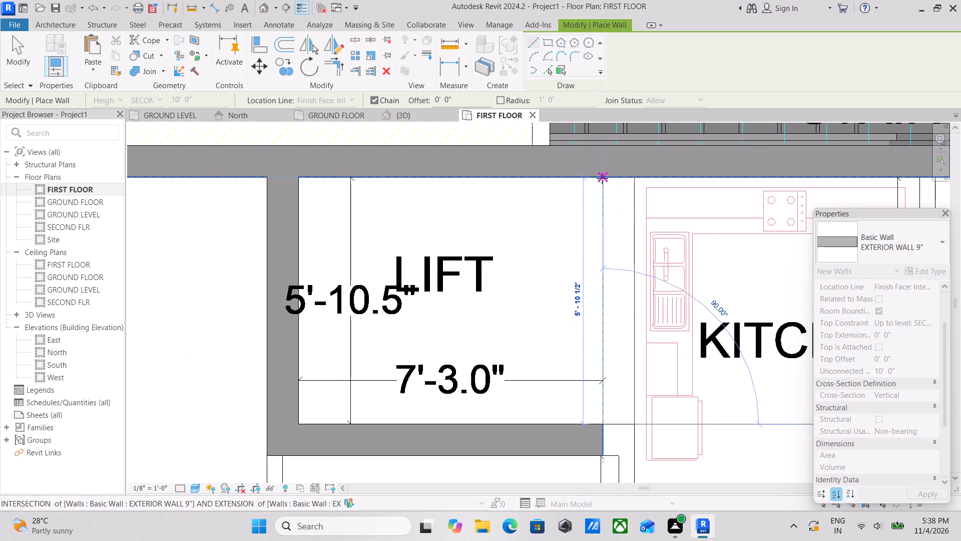
{"action": "left_click", "coordinate": [602, 177]}
{"action": "key", "text": "Escape"}
Draw the south EXTERIOR WALL 9" along the outer CAD line from the balcony's southeast corner to the building's southeast corner.
{"action": "scroll", "coordinate": [598, 211], "scroll_direction": "down", "scroll_amount": 3}
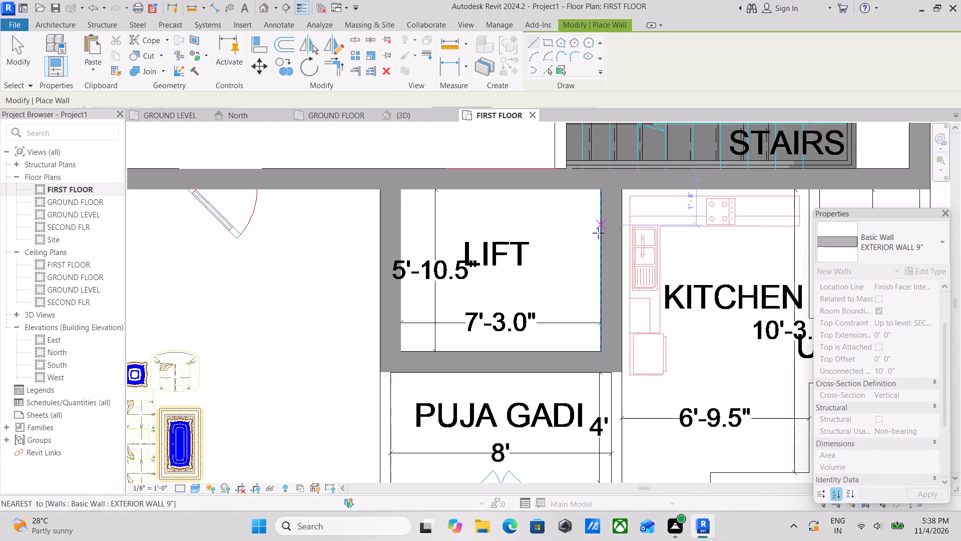
{"action": "scroll", "coordinate": [576, 276], "scroll_direction": "down", "scroll_amount": 4}
{"action": "middle_click_drag", "start_coordinate": [568, 280], "coordinate": [592, 232]}
{"action": "middle_click_drag", "start_coordinate": [463, 295], "coordinate": [503, 246]}
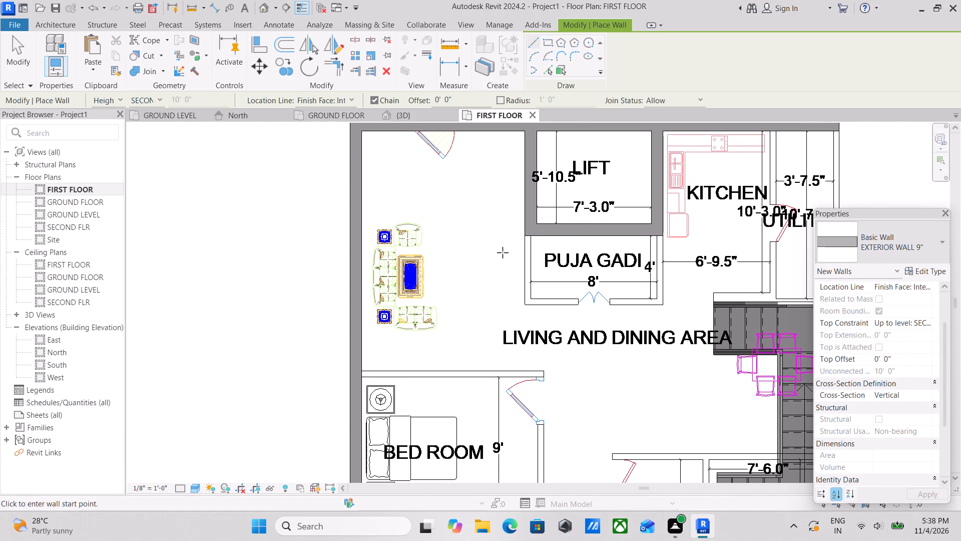
{"action": "scroll", "coordinate": [723, 215], "scroll_direction": "down", "scroll_amount": 1}
{"action": "middle_click_drag", "start_coordinate": [722, 215], "coordinate": [504, 233]}
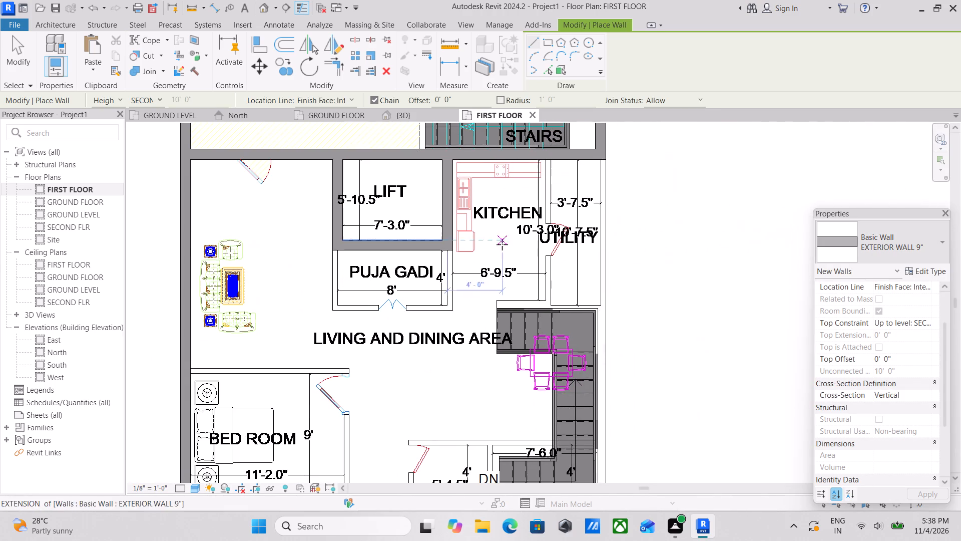
{"action": "scroll", "coordinate": [438, 199], "scroll_direction": "down", "scroll_amount": 1}
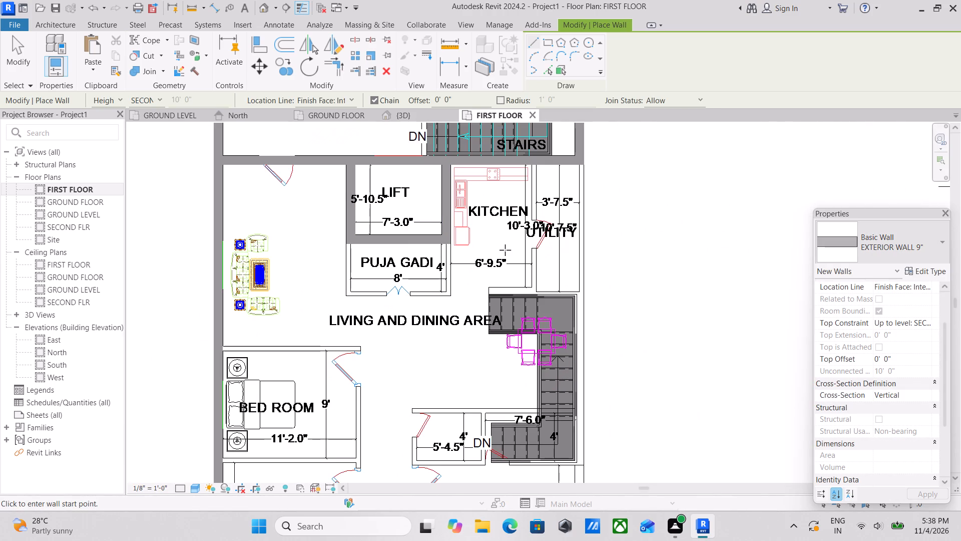
{"action": "scroll", "coordinate": [567, 303], "scroll_direction": "up", "scroll_amount": 3}
{"action": "scroll", "coordinate": [632, 241], "scroll_direction": "down", "scroll_amount": 2}
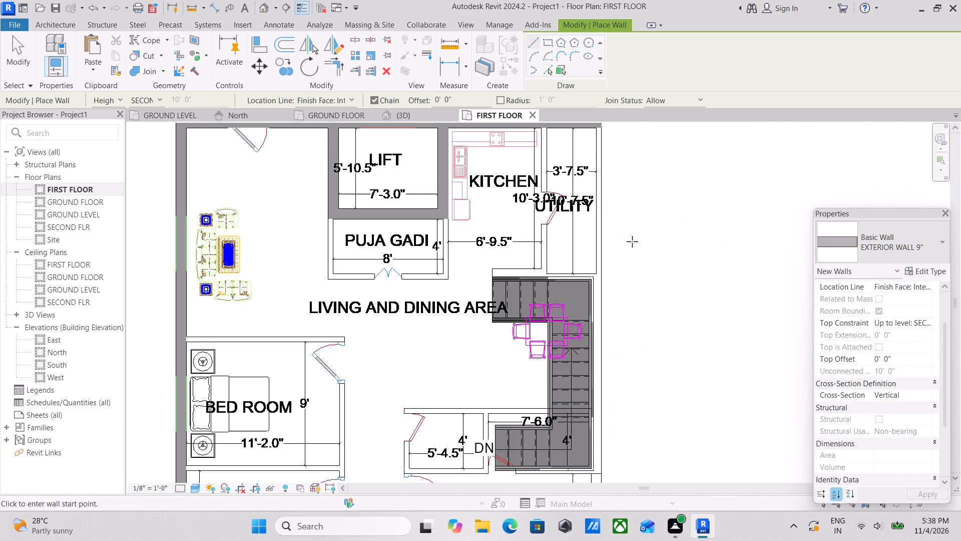
{"action": "middle_click_drag", "start_coordinate": [611, 253], "coordinate": [596, 197]}
{"action": "middle_click_drag", "start_coordinate": [593, 270], "coordinate": [598, 198]}
{"action": "scroll", "coordinate": [603, 297], "scroll_direction": "down", "scroll_amount": 1}
{"action": "middle_click_drag", "start_coordinate": [603, 285], "coordinate": [625, 218]}
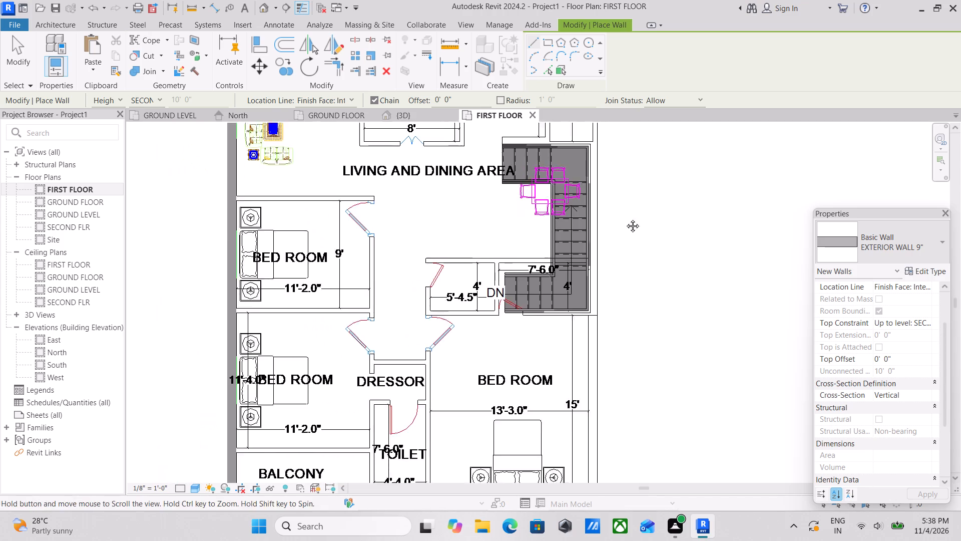
{"action": "middle_click_drag", "start_coordinate": [625, 218], "coordinate": [658, 143]}
{"action": "scroll", "coordinate": [632, 316], "scroll_direction": "down", "scroll_amount": 1}
{"action": "middle_click_drag", "start_coordinate": [637, 309], "coordinate": [716, 265]}
{"action": "scroll", "coordinate": [541, 316], "scroll_direction": "up", "scroll_amount": 3}
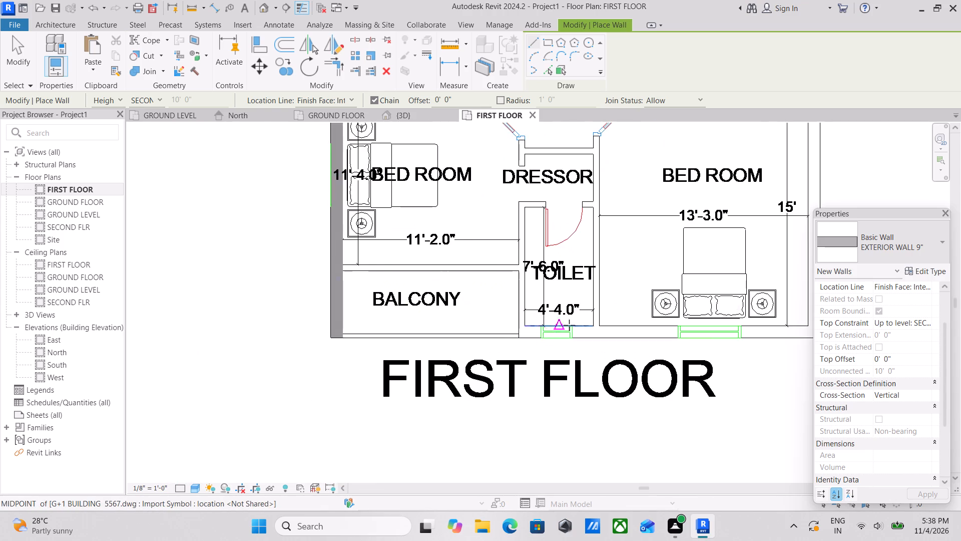
{"action": "scroll", "coordinate": [570, 324], "scroll_direction": "down", "scroll_amount": 3}
{"action": "middle_click_drag", "start_coordinate": [564, 323], "coordinate": [486, 354]}
{"action": "scroll", "coordinate": [623, 312], "scroll_direction": "down", "scroll_amount": 4}
{"action": "scroll", "coordinate": [705, 306], "scroll_direction": "down", "scroll_amount": 1}
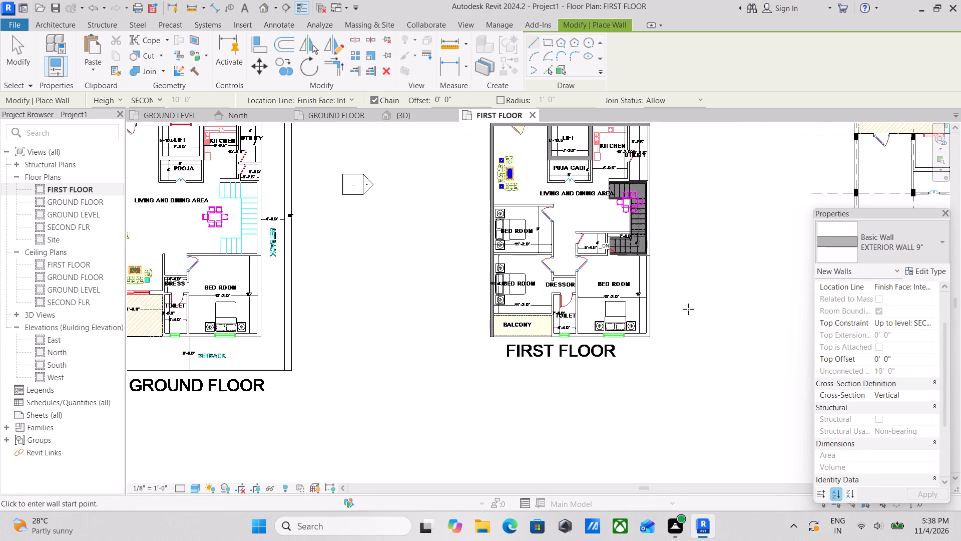
{"action": "scroll", "coordinate": [477, 339], "scroll_direction": "up", "scroll_amount": 2}
{"action": "scroll", "coordinate": [611, 359], "scroll_direction": "up", "scroll_amount": 3}
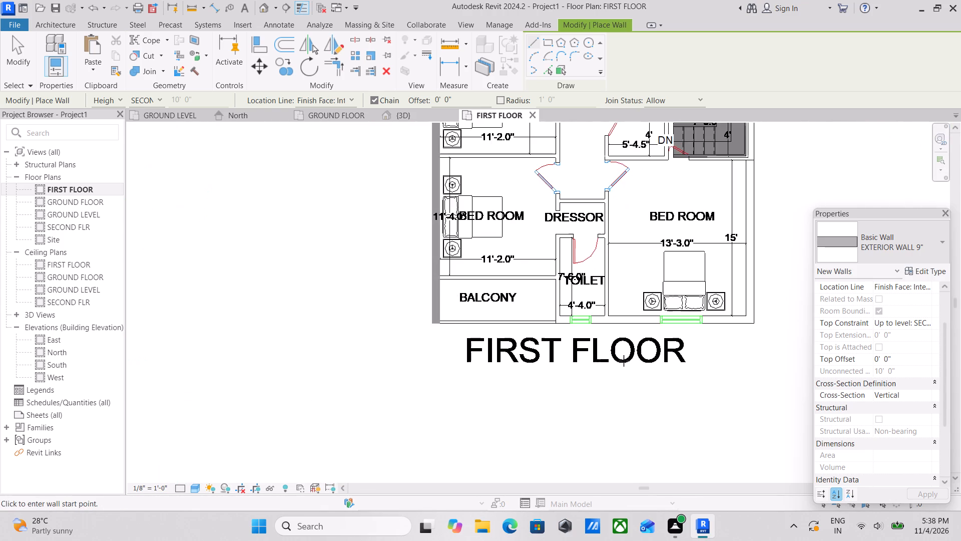
{"action": "scroll", "coordinate": [694, 323], "scroll_direction": "up", "scroll_amount": 3}
{"action": "scroll", "coordinate": [509, 314], "scroll_direction": "up", "scroll_amount": 3}
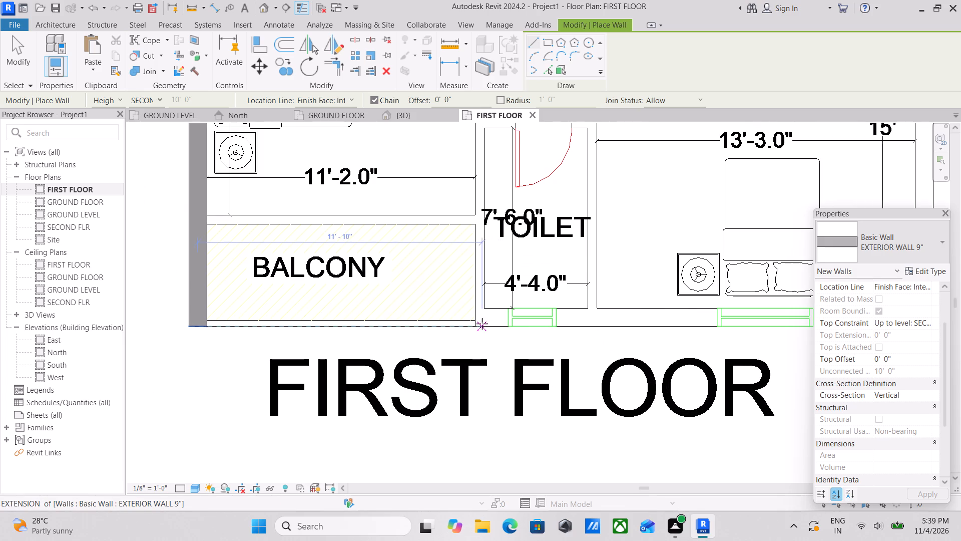
{"action": "left_click", "coordinate": [475, 324]}
{"action": "middle_click_drag", "start_coordinate": [641, 326], "coordinate": [410, 283]}
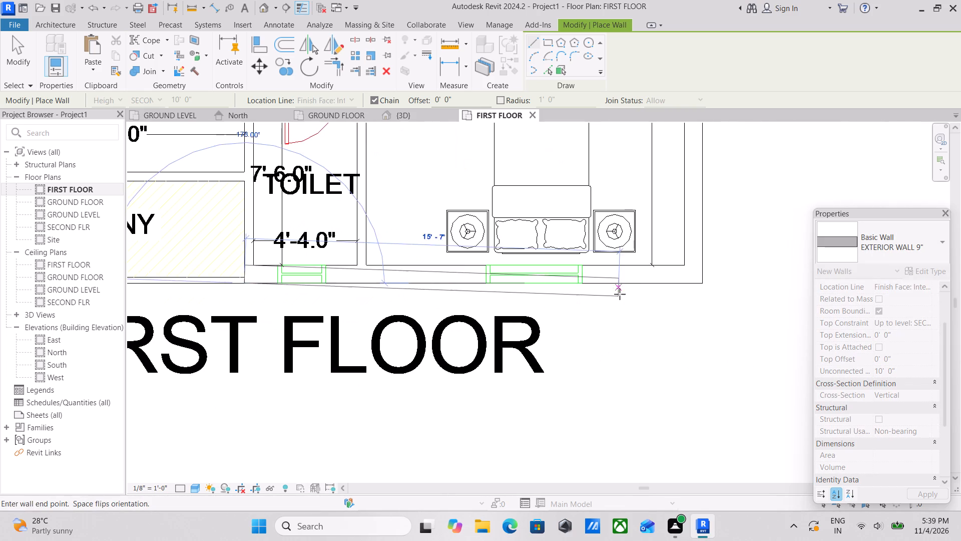
{"action": "left_click", "coordinate": [703, 281]}
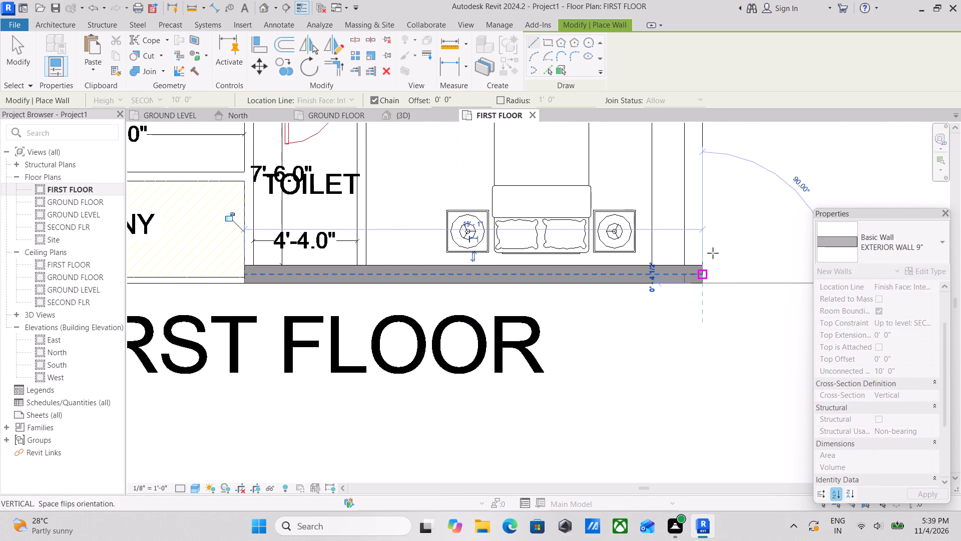
Continue the EXTERIOR WALL 9" north along the east outer CAD line to the utility's south wall line, then end the wall command.
{"action": "scroll", "coordinate": [712, 222], "scroll_direction": "down", "scroll_amount": 2}
{"action": "middle_click_drag", "start_coordinate": [711, 217], "coordinate": [702, 329]}
{"action": "scroll", "coordinate": [720, 223], "scroll_direction": "down", "scroll_amount": 1}
{"action": "middle_click_drag", "start_coordinate": [720, 223], "coordinate": [684, 320]}
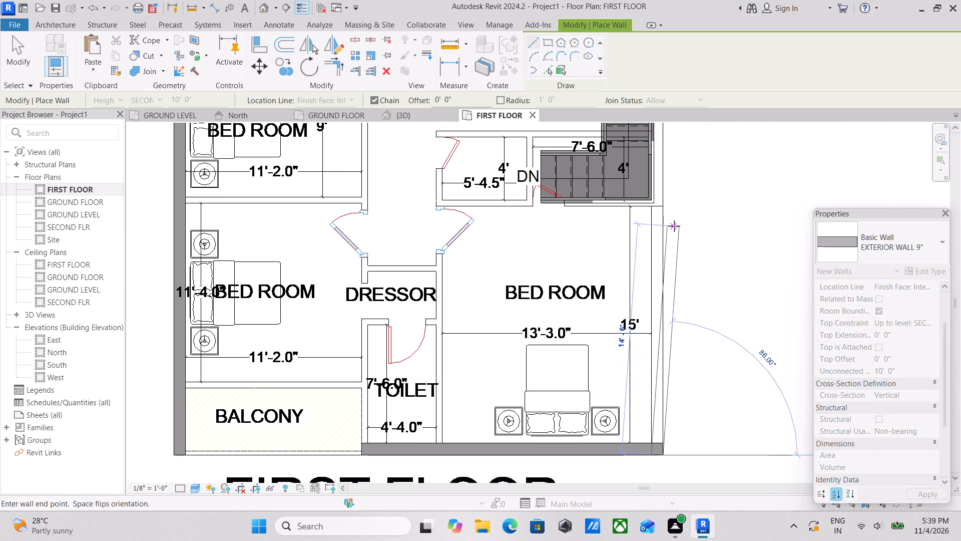
{"action": "middle_click_drag", "start_coordinate": [666, 226], "coordinate": [645, 306]}
{"action": "middle_click_drag", "start_coordinate": [633, 249], "coordinate": [568, 378]}
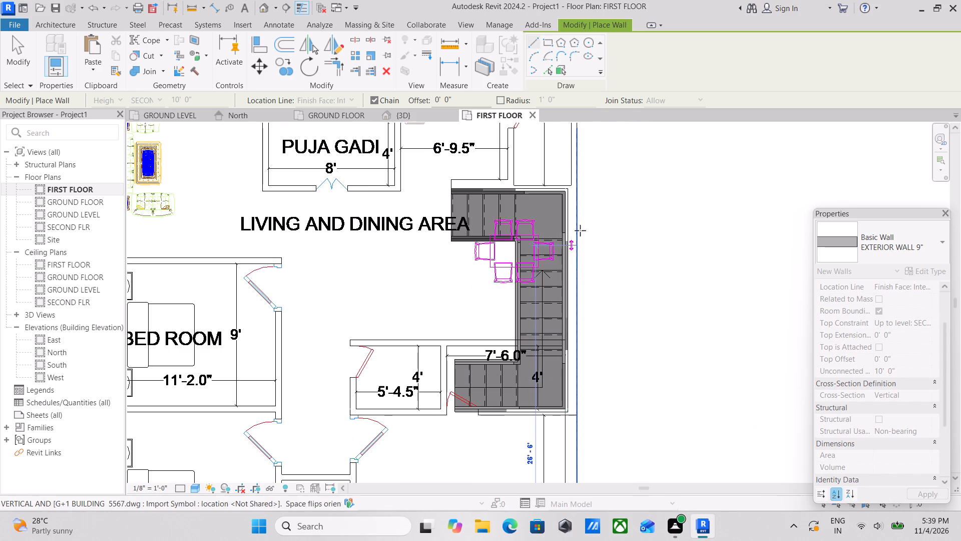
{"action": "middle_click_drag", "start_coordinate": [579, 244], "coordinate": [535, 341]}
{"action": "scroll", "coordinate": [533, 295], "scroll_direction": "up", "scroll_amount": 2}
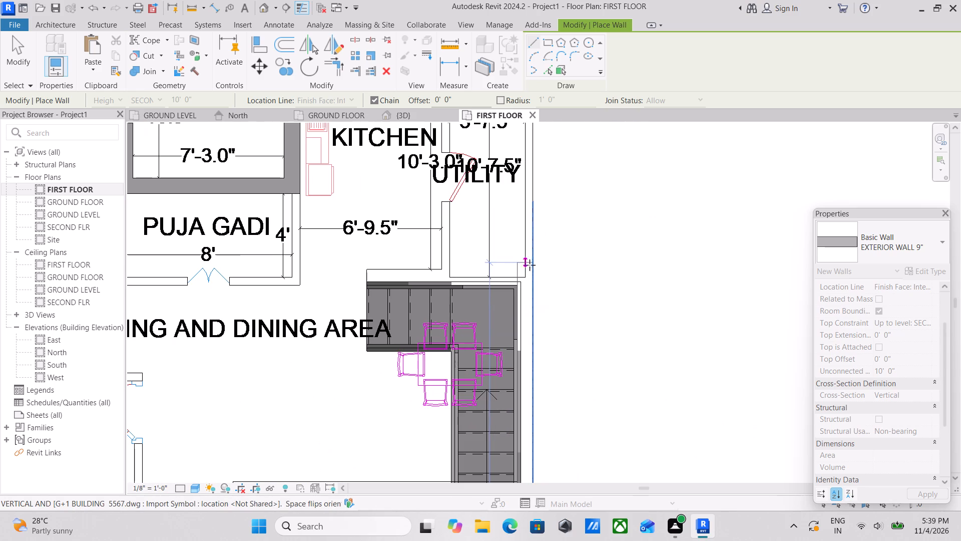
{"action": "scroll", "coordinate": [526, 281], "scroll_direction": "up", "scroll_amount": 7}
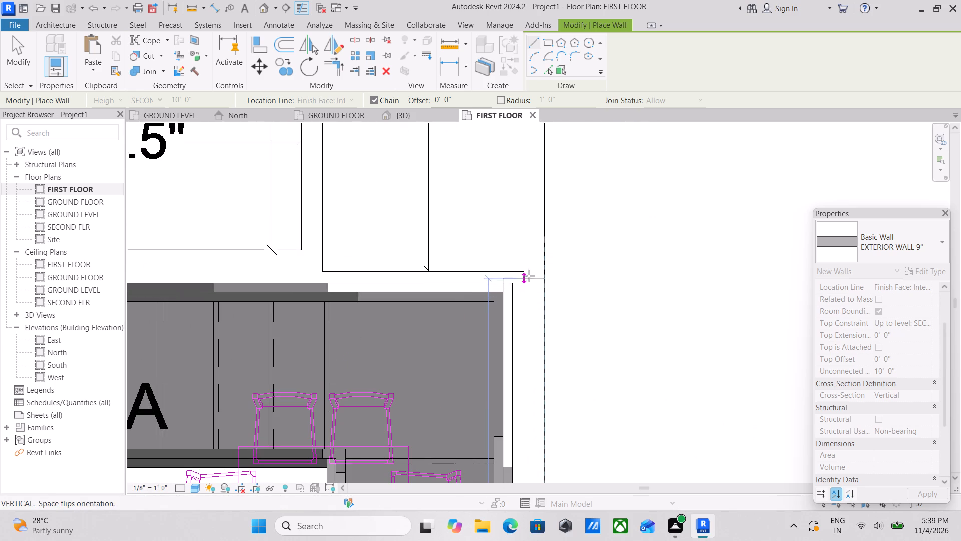
{"action": "scroll", "coordinate": [544, 273], "scroll_direction": "down", "scroll_amount": 1}
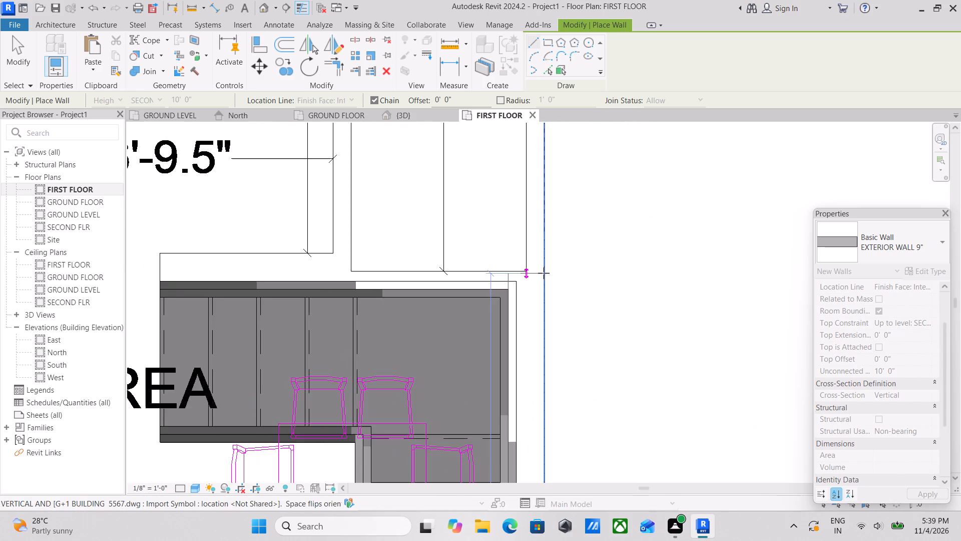
{"action": "scroll", "coordinate": [544, 273], "scroll_direction": "down", "scroll_amount": 2}
{"action": "middle_click_drag", "start_coordinate": [544, 273], "coordinate": [544, 154]}
{"action": "scroll", "coordinate": [549, 295], "scroll_direction": "down", "scroll_amount": 3}
{"action": "middle_click_drag", "start_coordinate": [549, 289], "coordinate": [557, 161]}
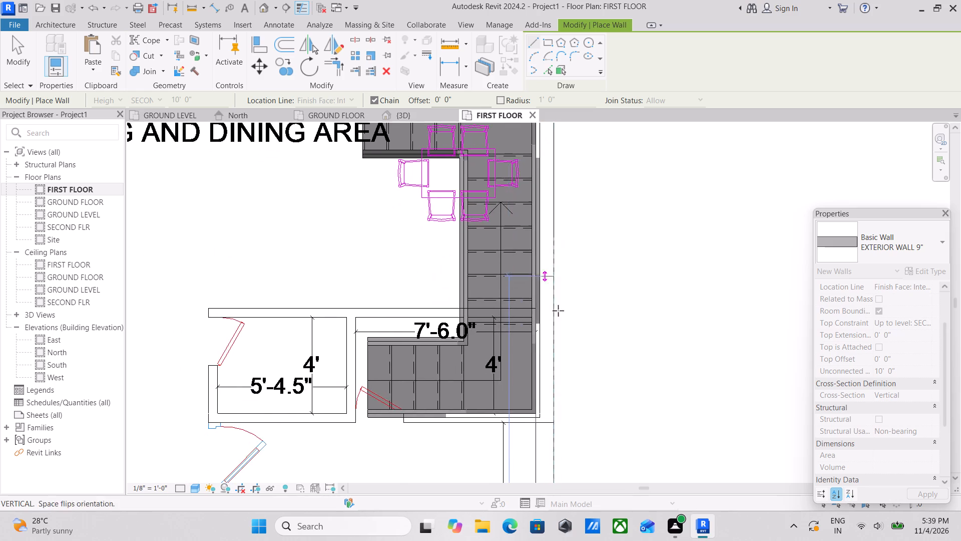
{"action": "scroll", "coordinate": [550, 340], "scroll_direction": "down", "scroll_amount": 1}
{"action": "middle_click_drag", "start_coordinate": [557, 296], "coordinate": [567, 169]}
{"action": "scroll", "coordinate": [574, 322], "scroll_direction": "down", "scroll_amount": 1}
{"action": "middle_click_drag", "start_coordinate": [570, 305], "coordinate": [561, 213]}
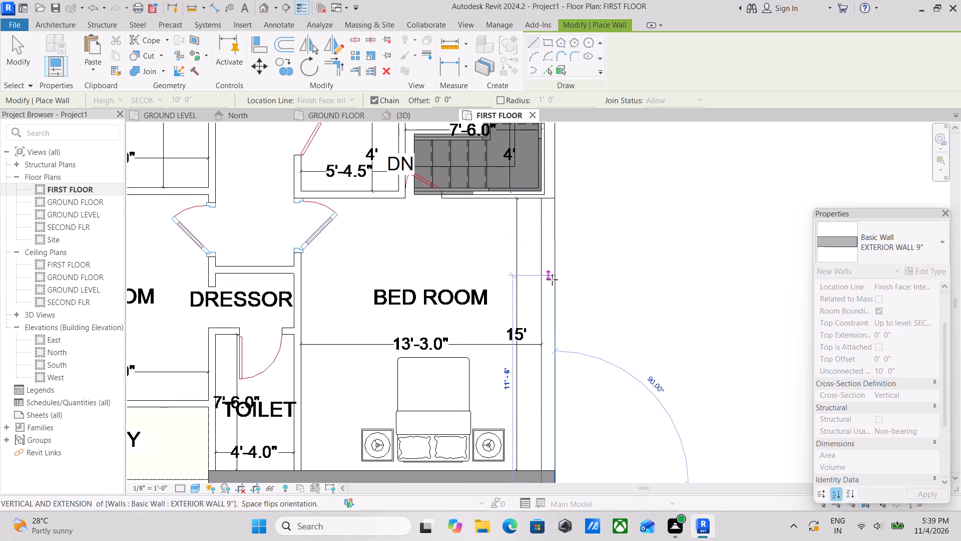
{"action": "middle_click_drag", "start_coordinate": [562, 267], "coordinate": [544, 363]}
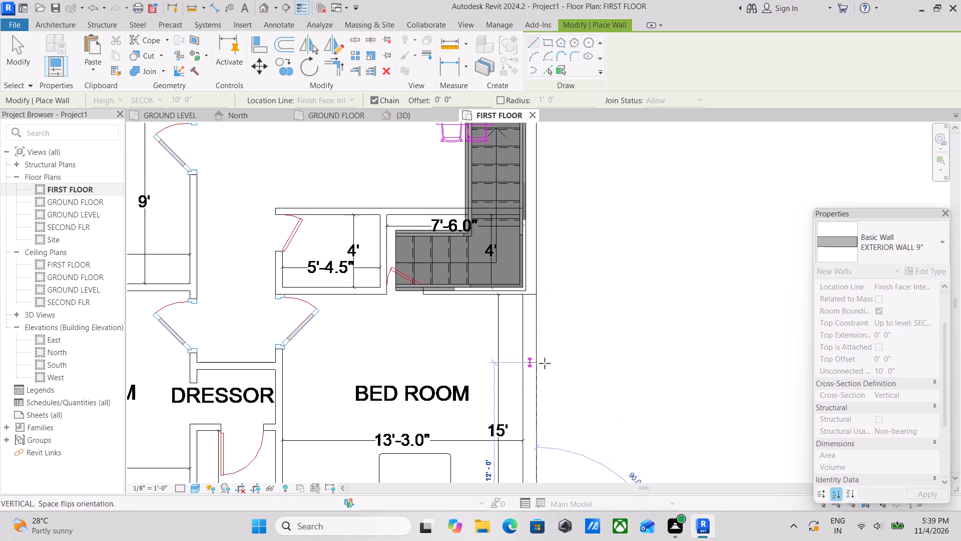
{"action": "middle_click_drag", "start_coordinate": [541, 229], "coordinate": [504, 412]}
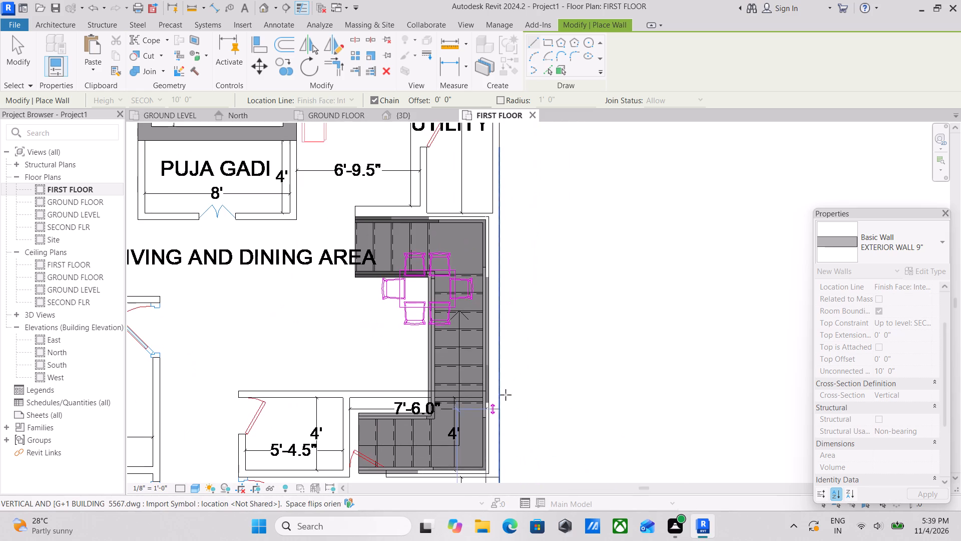
{"action": "middle_click_drag", "start_coordinate": [496, 265], "coordinate": [470, 338]}
{"action": "scroll", "coordinate": [472, 293], "scroll_direction": "up", "scroll_amount": 2}
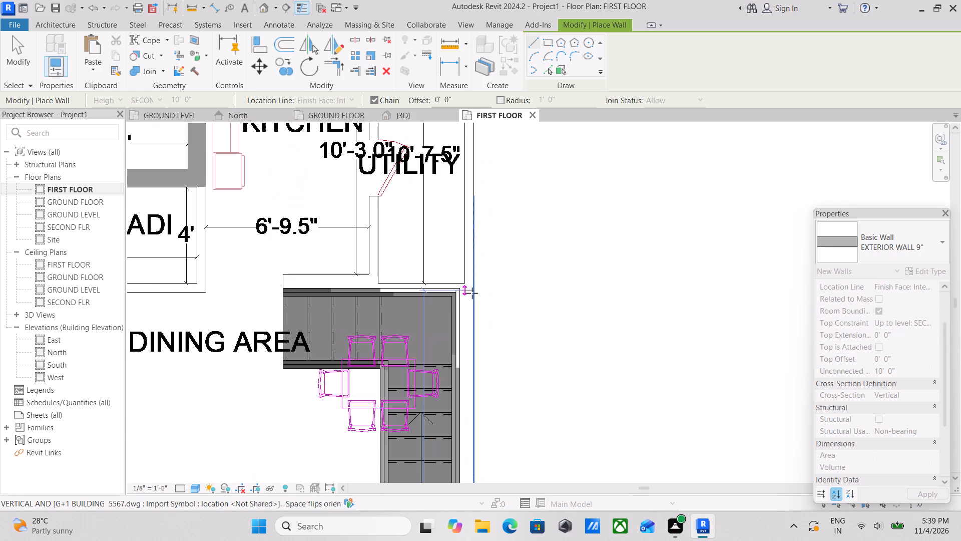
{"action": "scroll", "coordinate": [472, 293], "scroll_direction": "up", "scroll_amount": 5}
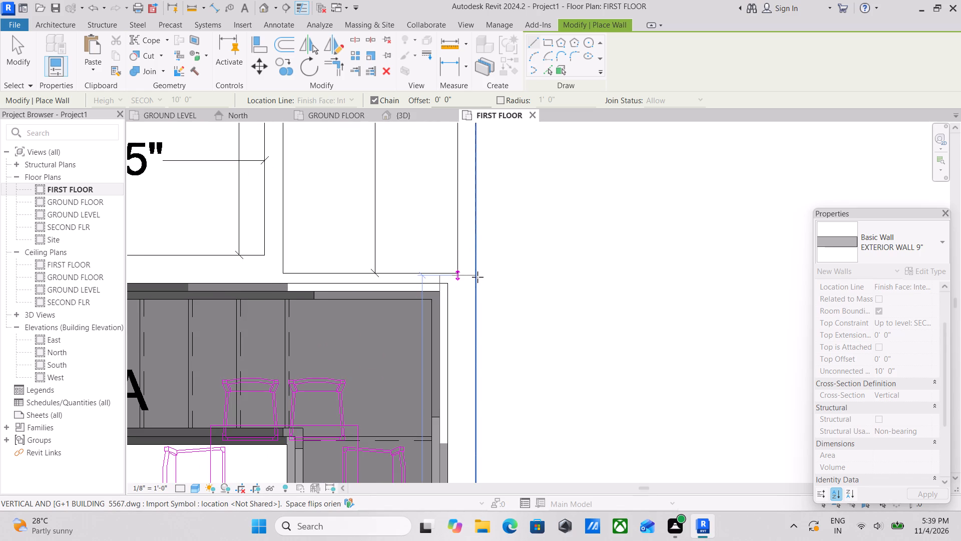
{"action": "scroll", "coordinate": [477, 277], "scroll_direction": "down", "scroll_amount": 2}
{"action": "middle_click_drag", "start_coordinate": [477, 277], "coordinate": [463, 383]}
{"action": "scroll", "coordinate": [469, 315], "scroll_direction": "down", "scroll_amount": 3}
{"action": "middle_click_drag", "start_coordinate": [469, 315], "coordinate": [473, 458]}
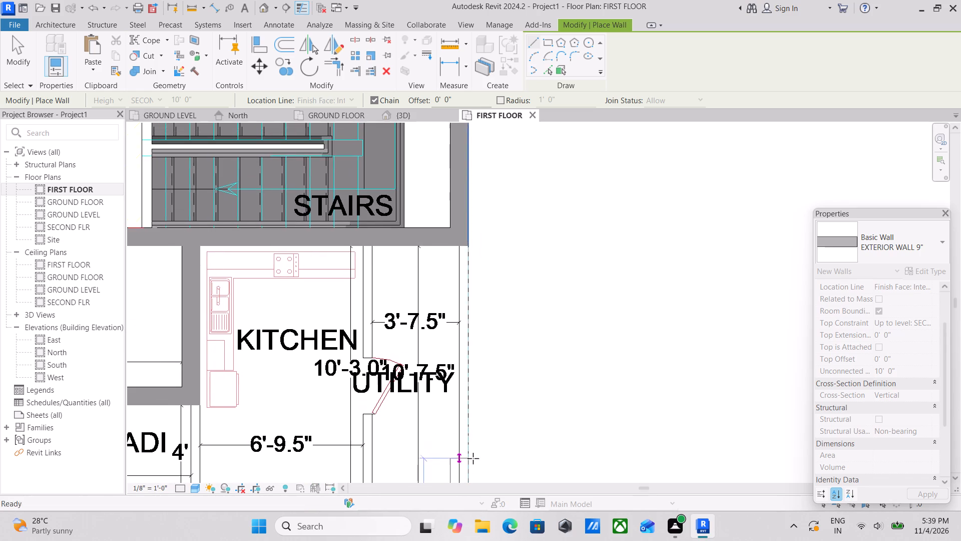
{"action": "scroll", "coordinate": [480, 308], "scroll_direction": "down", "scroll_amount": 1}
{"action": "middle_click_drag", "start_coordinate": [480, 306], "coordinate": [481, 203]}
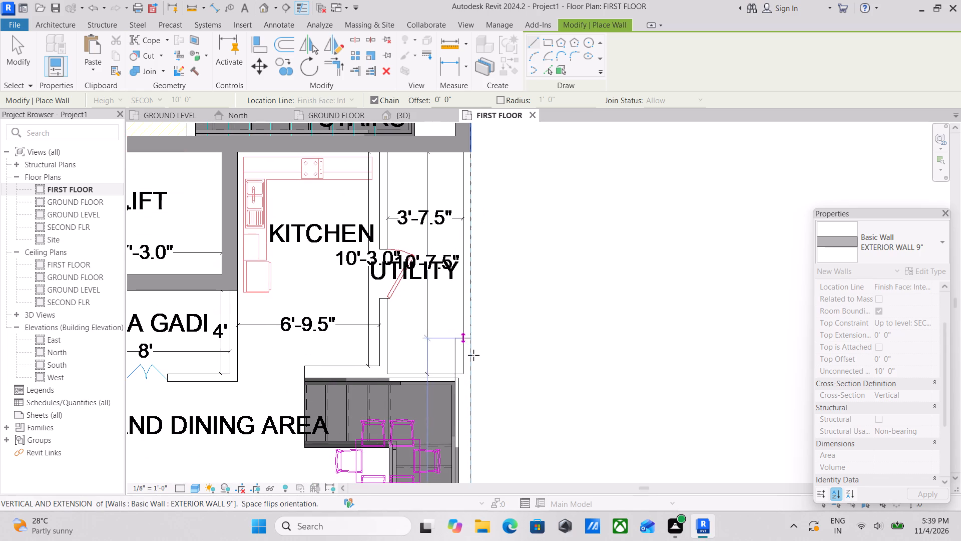
{"action": "scroll", "coordinate": [467, 386], "scroll_direction": "up", "scroll_amount": 8}
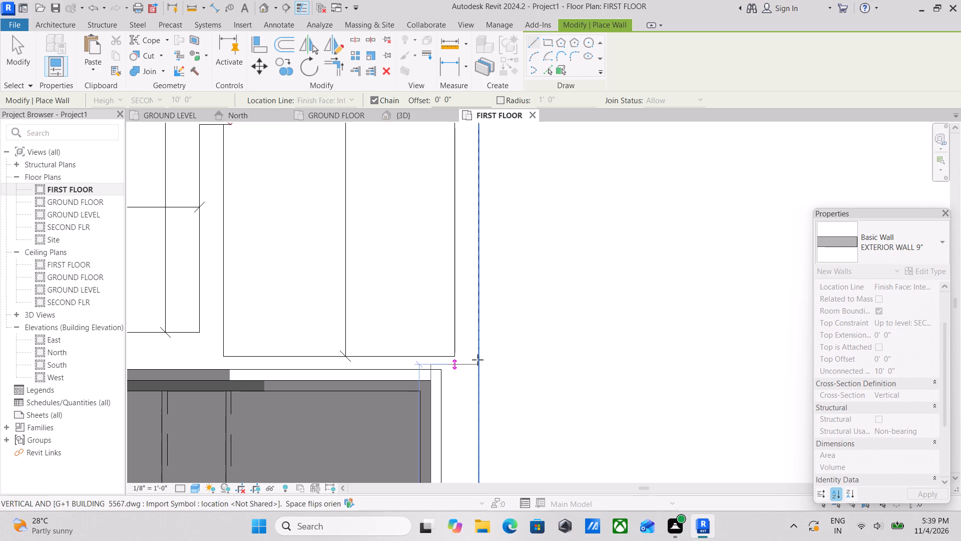
{"action": "scroll", "coordinate": [477, 372], "scroll_direction": "down", "scroll_amount": 1}
{"action": "middle_click_drag", "start_coordinate": [477, 371], "coordinate": [479, 242]}
{"action": "scroll", "coordinate": [493, 389], "scroll_direction": "down", "scroll_amount": 3}
{"action": "middle_click_drag", "start_coordinate": [493, 374], "coordinate": [495, 253]}
{"action": "scroll", "coordinate": [497, 256], "scroll_direction": "down", "scroll_amount": 5}
{"action": "middle_click_drag", "start_coordinate": [502, 278], "coordinate": [505, 119]}
{"action": "scroll", "coordinate": [507, 226], "scroll_direction": "down", "scroll_amount": 1}
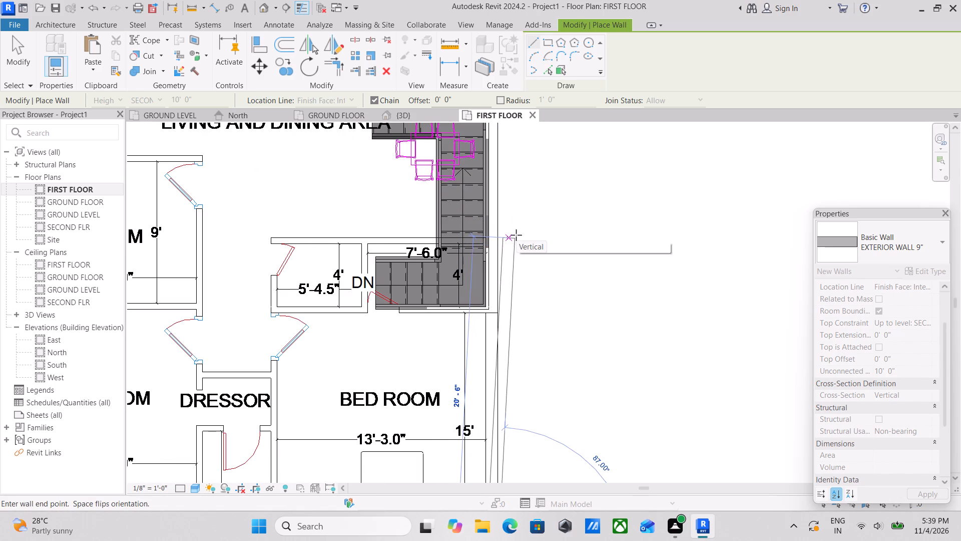
{"action": "middle_click_drag", "start_coordinate": [516, 236], "coordinate": [498, 303]}
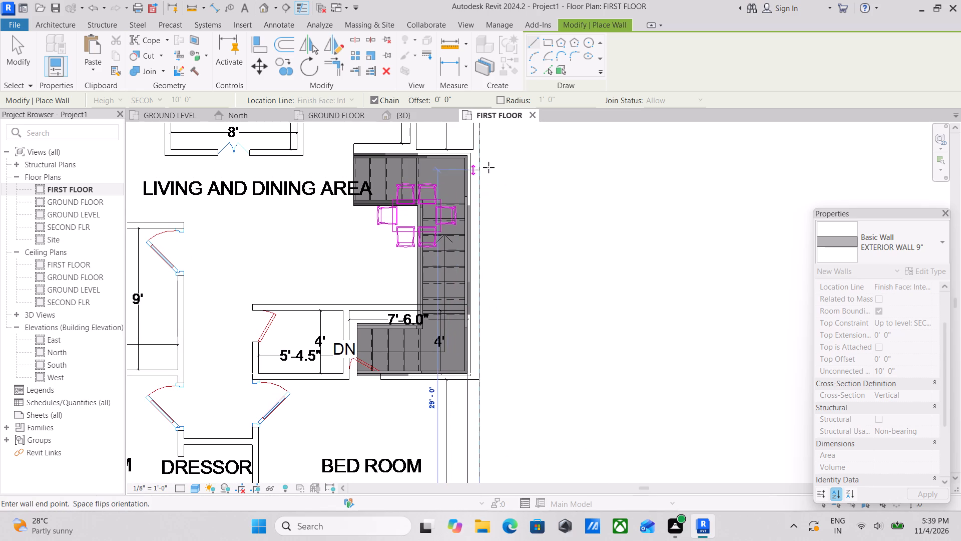
{"action": "middle_click_drag", "start_coordinate": [489, 167], "coordinate": [478, 236]}
{"action": "scroll", "coordinate": [473, 211], "scroll_direction": "up", "scroll_amount": 1}
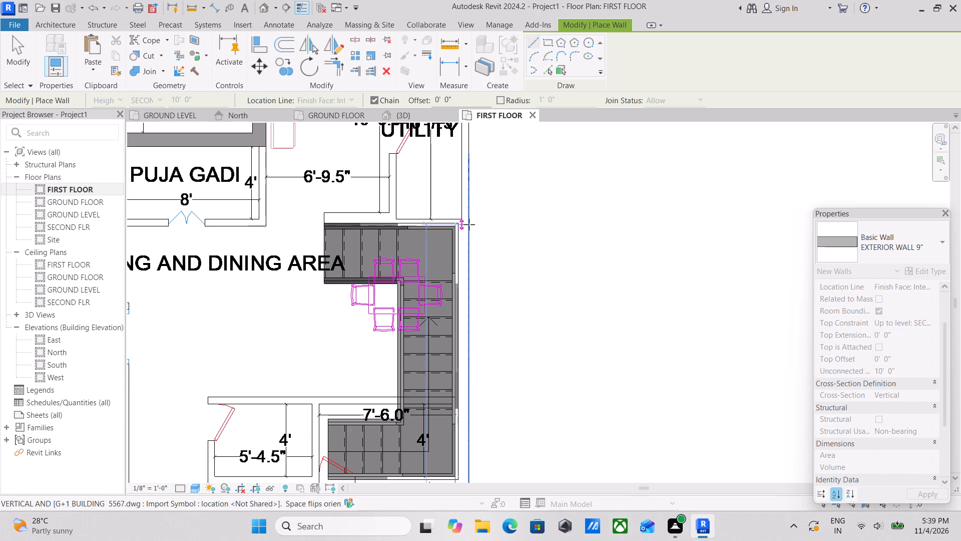
{"action": "scroll", "coordinate": [469, 225], "scroll_direction": "up", "scroll_amount": 6}
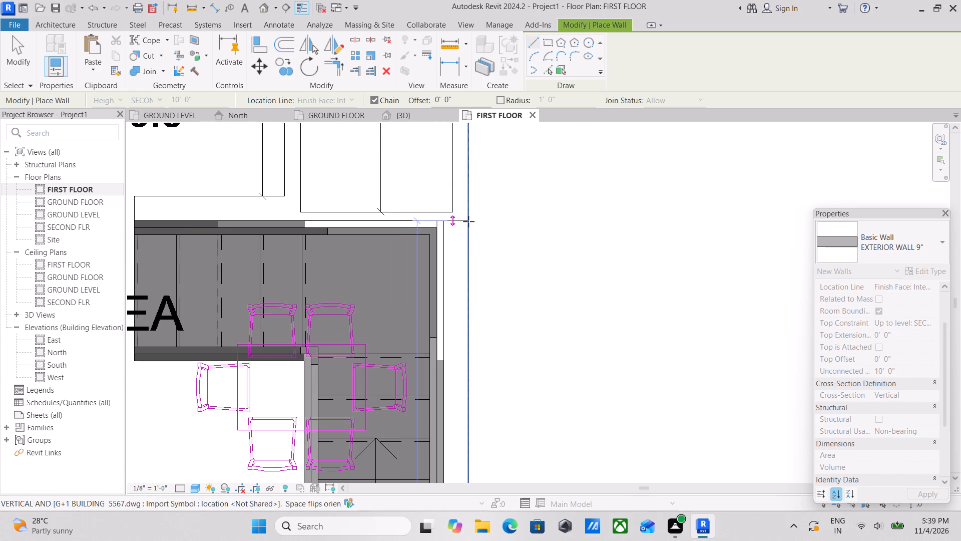
{"action": "left_click", "coordinate": [468, 221]}
{"action": "key", "text": "Escape"}
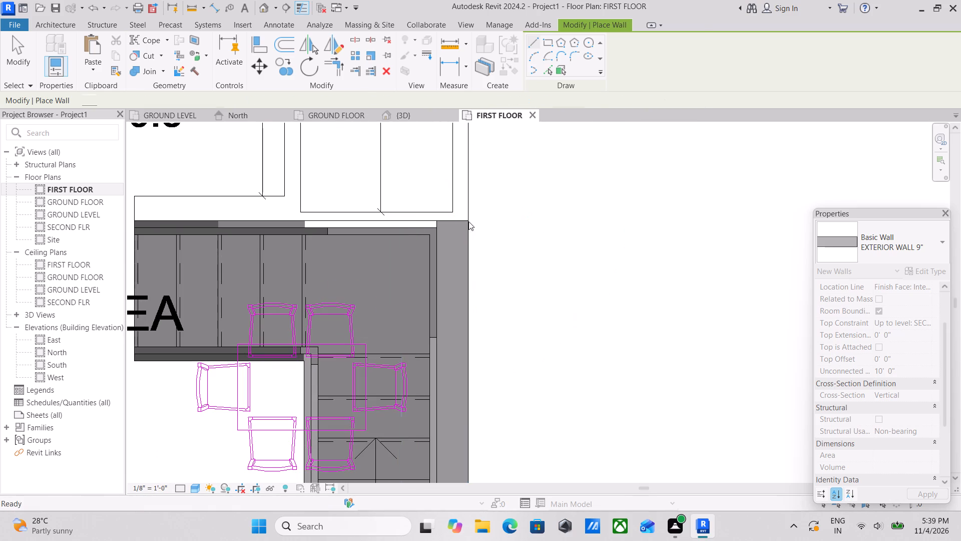
{"action": "scroll", "coordinate": [473, 230], "scroll_direction": "down", "scroll_amount": 3}
{"action": "key", "text": "Escape"}
{"action": "key", "text": "Escape"}
Temporarily hide the staircase beside the dining area and its inner and outer railings in the first-floor plan.
{"action": "left_click", "coordinate": [292, 228]}
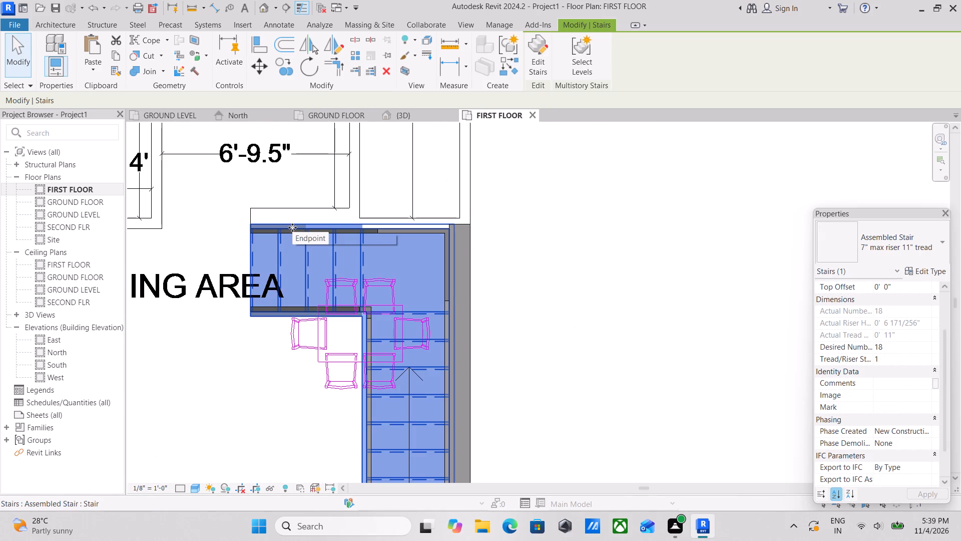
{"action": "type", "text": "HH"}
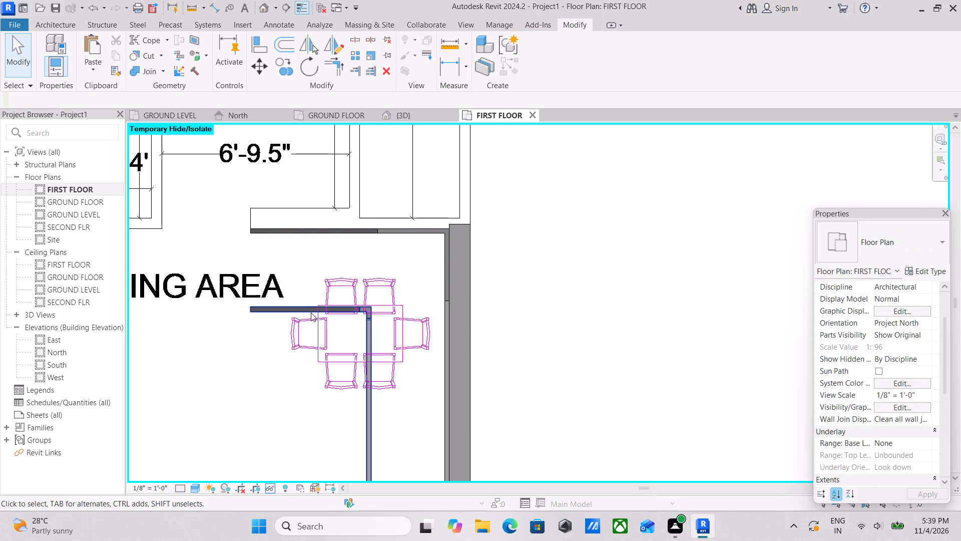
{"action": "left_click", "coordinate": [310, 312]}
{"action": "type", "text": "HH"}
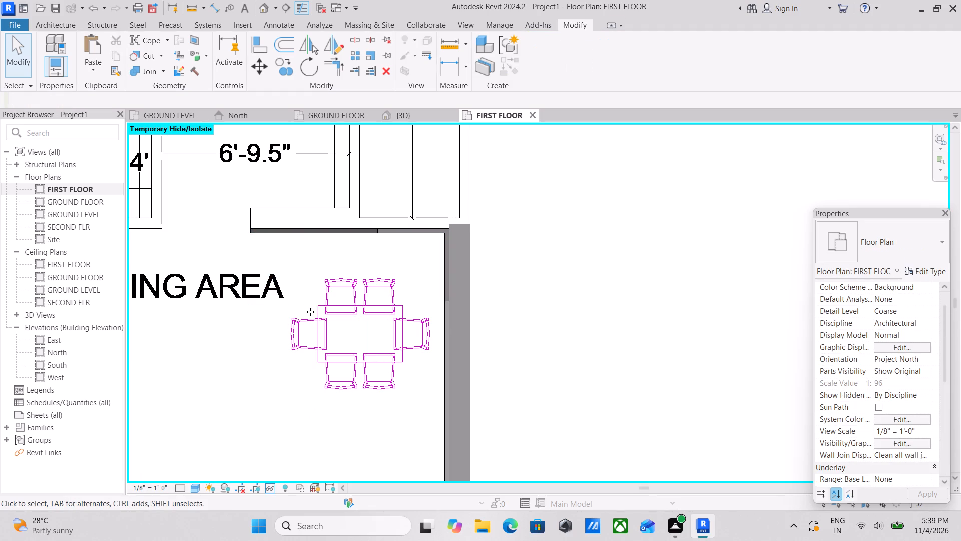
{"action": "left_click", "coordinate": [397, 233]}
{"action": "type", "text": "HH"}
{"action": "scroll", "coordinate": [397, 233], "scroll_direction": "down", "scroll_amount": 2}
{"action": "middle_click_drag", "start_coordinate": [397, 233], "coordinate": [441, 191]}
{"action": "scroll", "coordinate": [401, 271], "scroll_direction": "down", "scroll_amount": 1}
{"action": "middle_click_drag", "start_coordinate": [400, 271], "coordinate": [448, 247]}
{"action": "scroll", "coordinate": [450, 254], "scroll_direction": "down", "scroll_amount": 2}
{"action": "middle_click_drag", "start_coordinate": [450, 254], "coordinate": [476, 319]}
{"action": "middle_click_drag", "start_coordinate": [461, 294], "coordinate": [500, 351]}
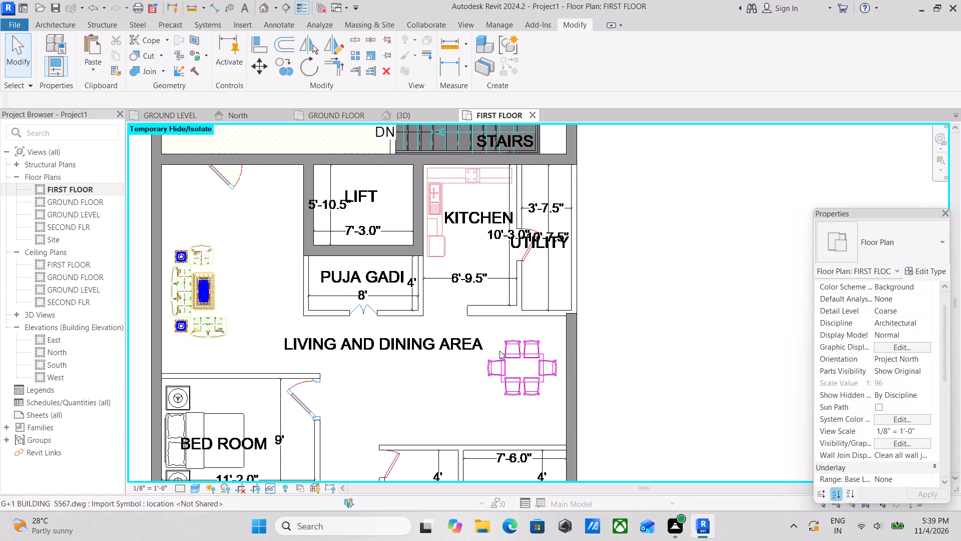
Draw a 3'-7" EXTERIOR WALL 9" east along the kitchen's south CAD line to the utility partition, then end the chain.
{"action": "type", "text": "WA"}
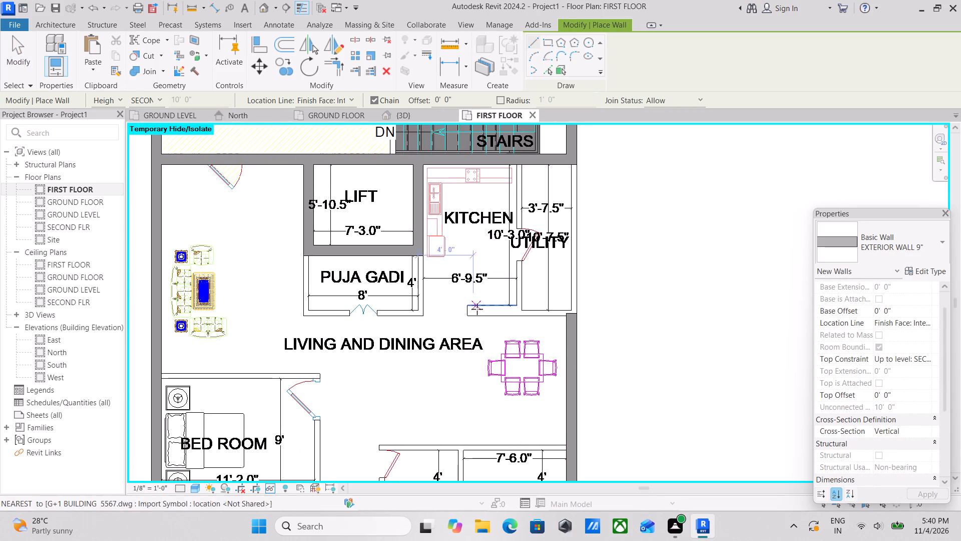
{"action": "scroll", "coordinate": [476, 309], "scroll_direction": "up", "scroll_amount": 9}
{"action": "left_click", "coordinate": [448, 301]}
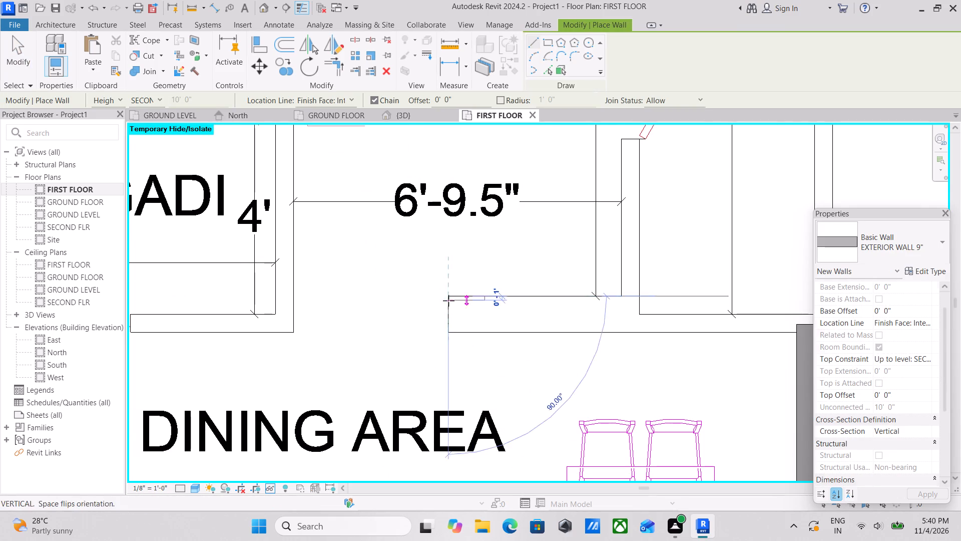
{"action": "key", "text": "space"}
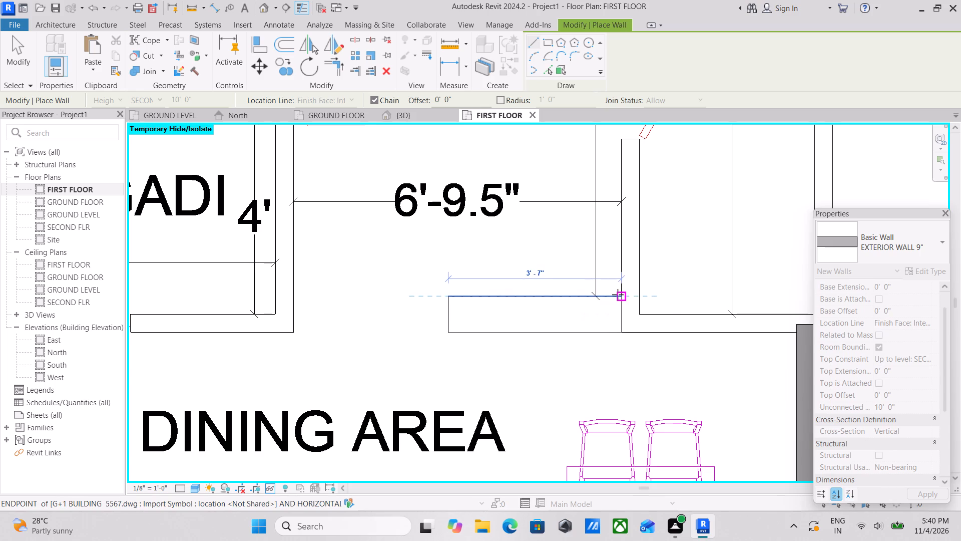
{"action": "left_click", "coordinate": [618, 295]}
{"action": "key", "text": "Escape"}
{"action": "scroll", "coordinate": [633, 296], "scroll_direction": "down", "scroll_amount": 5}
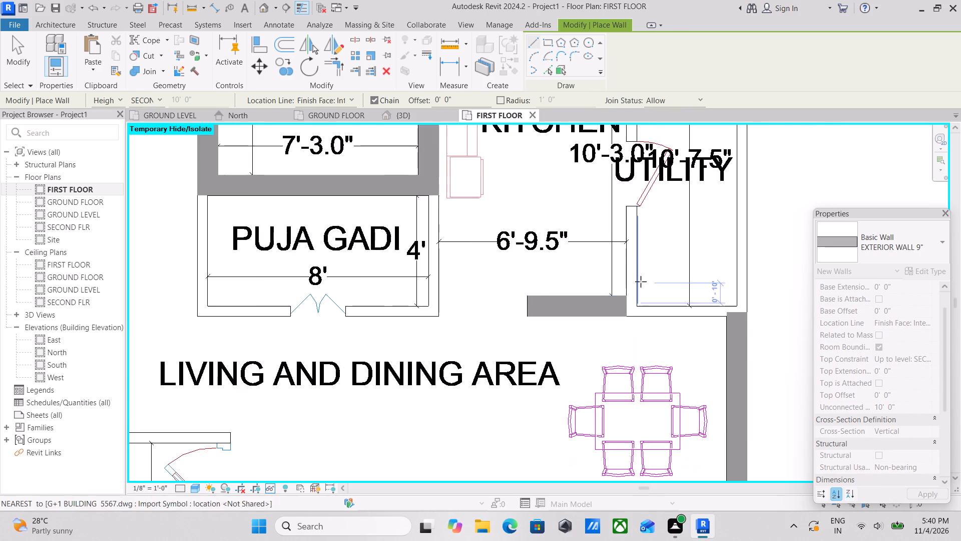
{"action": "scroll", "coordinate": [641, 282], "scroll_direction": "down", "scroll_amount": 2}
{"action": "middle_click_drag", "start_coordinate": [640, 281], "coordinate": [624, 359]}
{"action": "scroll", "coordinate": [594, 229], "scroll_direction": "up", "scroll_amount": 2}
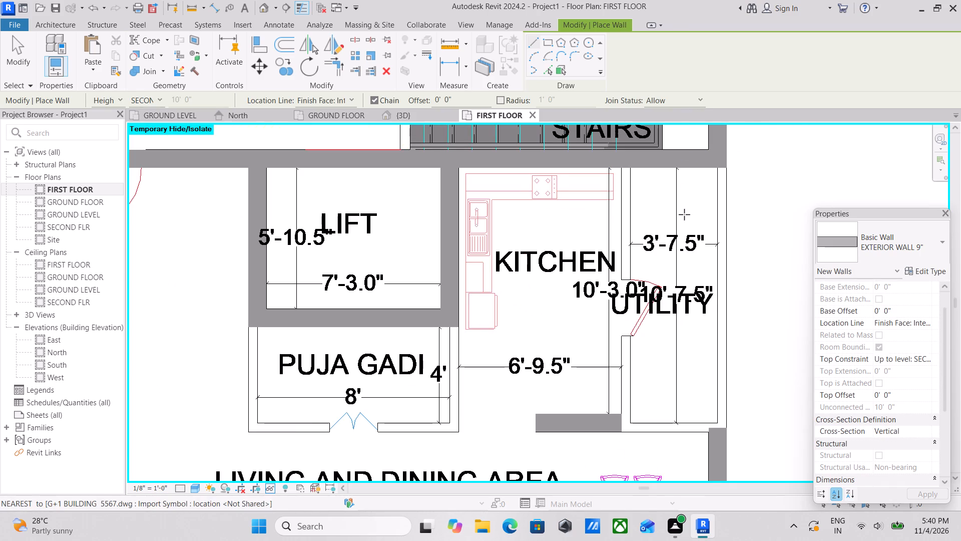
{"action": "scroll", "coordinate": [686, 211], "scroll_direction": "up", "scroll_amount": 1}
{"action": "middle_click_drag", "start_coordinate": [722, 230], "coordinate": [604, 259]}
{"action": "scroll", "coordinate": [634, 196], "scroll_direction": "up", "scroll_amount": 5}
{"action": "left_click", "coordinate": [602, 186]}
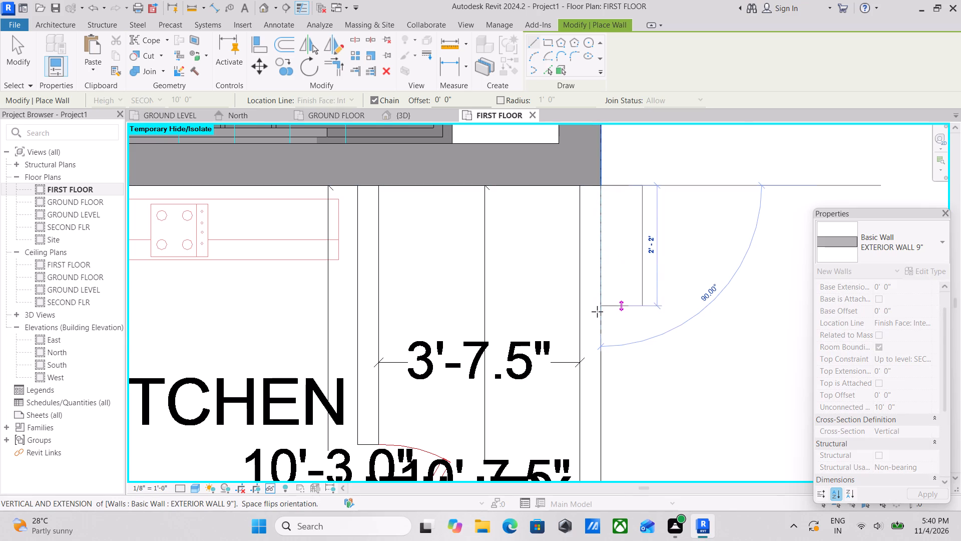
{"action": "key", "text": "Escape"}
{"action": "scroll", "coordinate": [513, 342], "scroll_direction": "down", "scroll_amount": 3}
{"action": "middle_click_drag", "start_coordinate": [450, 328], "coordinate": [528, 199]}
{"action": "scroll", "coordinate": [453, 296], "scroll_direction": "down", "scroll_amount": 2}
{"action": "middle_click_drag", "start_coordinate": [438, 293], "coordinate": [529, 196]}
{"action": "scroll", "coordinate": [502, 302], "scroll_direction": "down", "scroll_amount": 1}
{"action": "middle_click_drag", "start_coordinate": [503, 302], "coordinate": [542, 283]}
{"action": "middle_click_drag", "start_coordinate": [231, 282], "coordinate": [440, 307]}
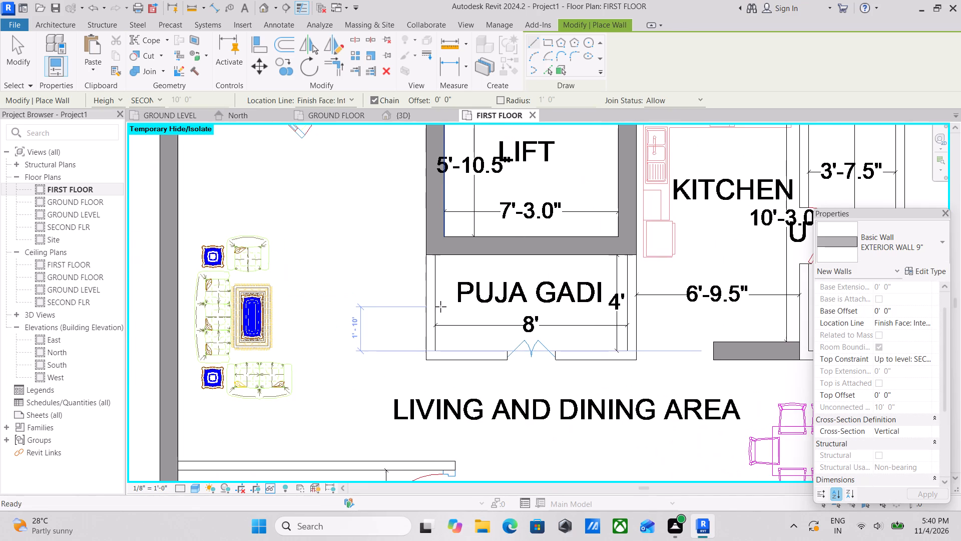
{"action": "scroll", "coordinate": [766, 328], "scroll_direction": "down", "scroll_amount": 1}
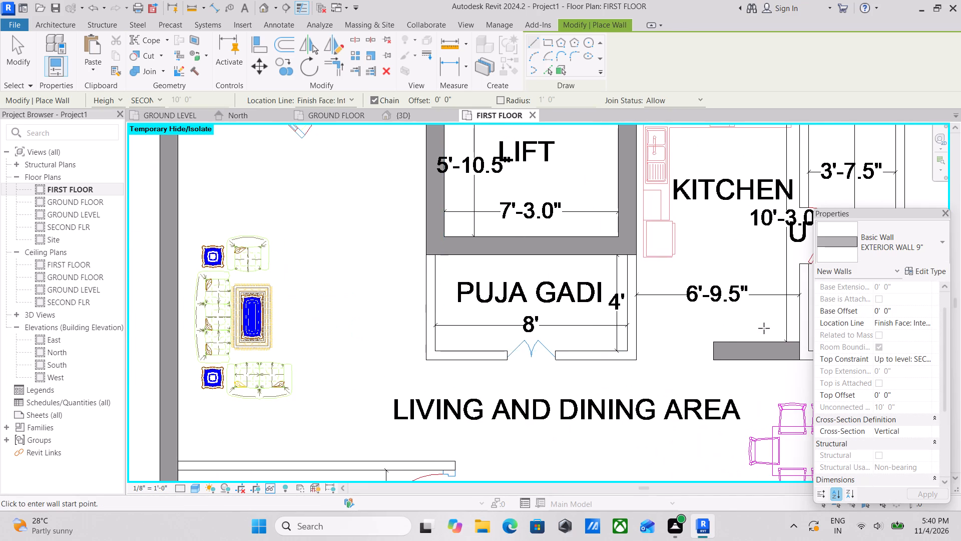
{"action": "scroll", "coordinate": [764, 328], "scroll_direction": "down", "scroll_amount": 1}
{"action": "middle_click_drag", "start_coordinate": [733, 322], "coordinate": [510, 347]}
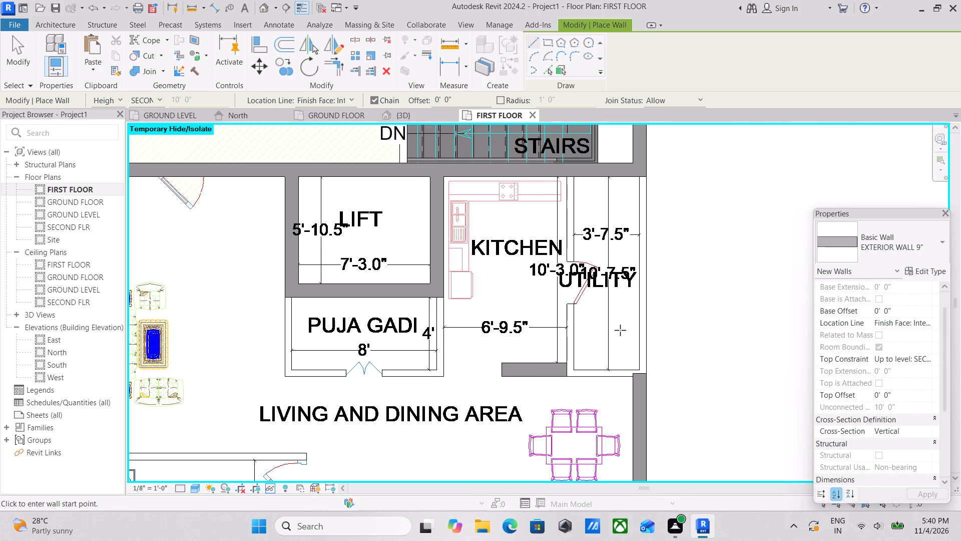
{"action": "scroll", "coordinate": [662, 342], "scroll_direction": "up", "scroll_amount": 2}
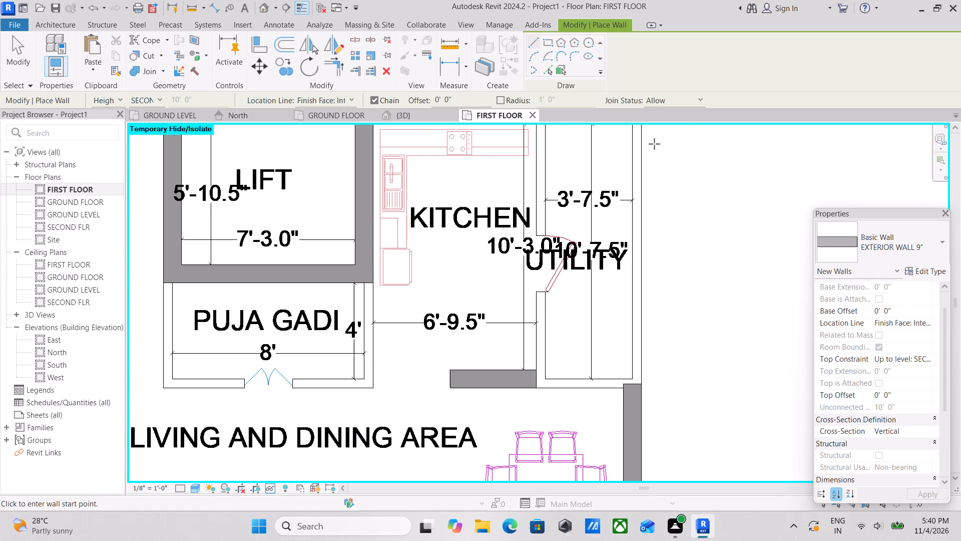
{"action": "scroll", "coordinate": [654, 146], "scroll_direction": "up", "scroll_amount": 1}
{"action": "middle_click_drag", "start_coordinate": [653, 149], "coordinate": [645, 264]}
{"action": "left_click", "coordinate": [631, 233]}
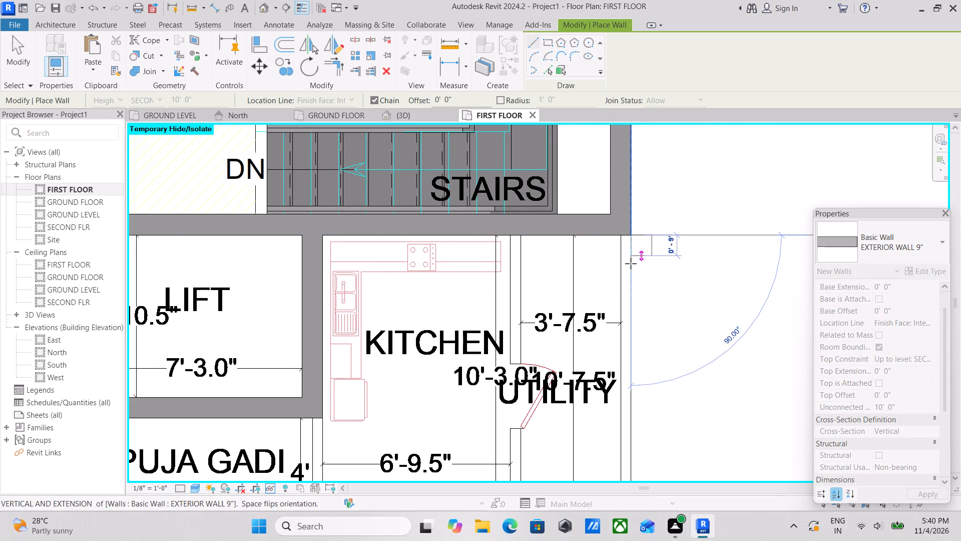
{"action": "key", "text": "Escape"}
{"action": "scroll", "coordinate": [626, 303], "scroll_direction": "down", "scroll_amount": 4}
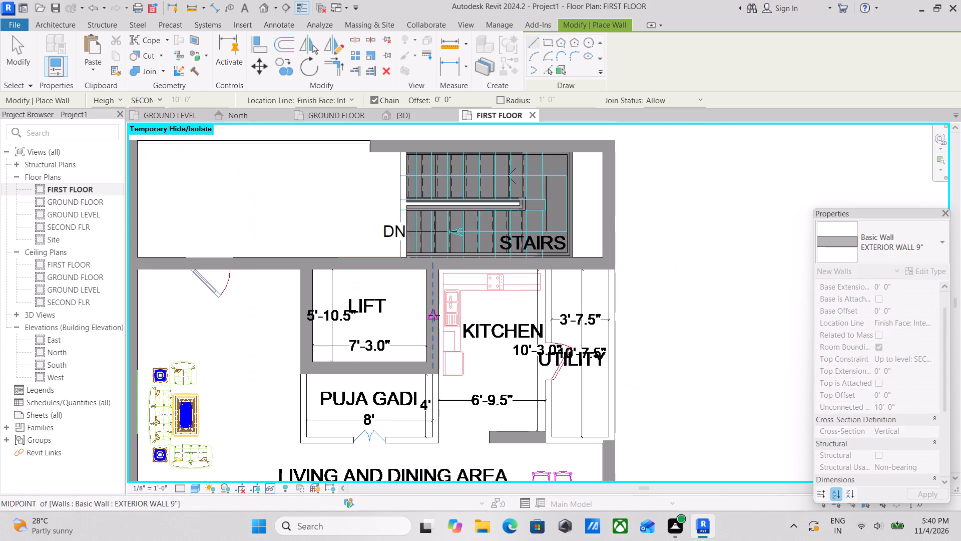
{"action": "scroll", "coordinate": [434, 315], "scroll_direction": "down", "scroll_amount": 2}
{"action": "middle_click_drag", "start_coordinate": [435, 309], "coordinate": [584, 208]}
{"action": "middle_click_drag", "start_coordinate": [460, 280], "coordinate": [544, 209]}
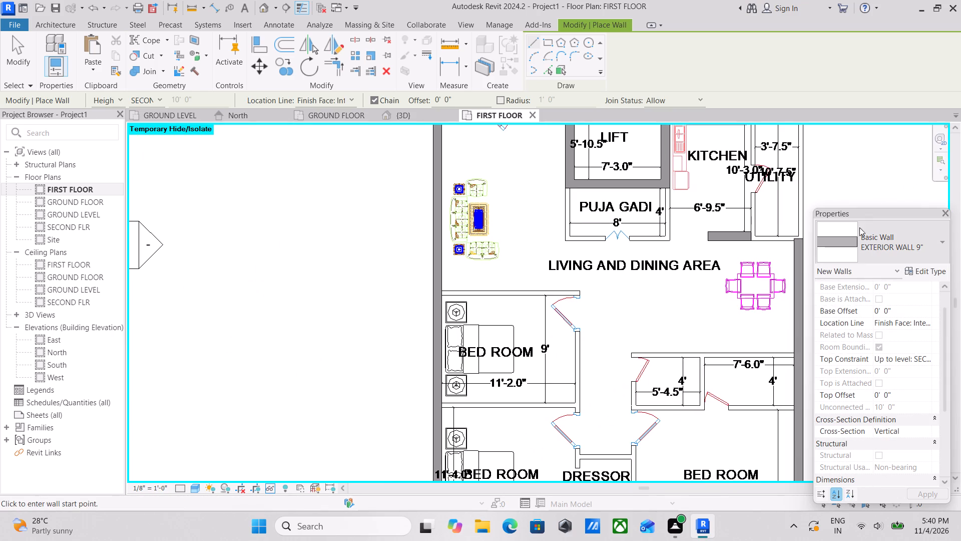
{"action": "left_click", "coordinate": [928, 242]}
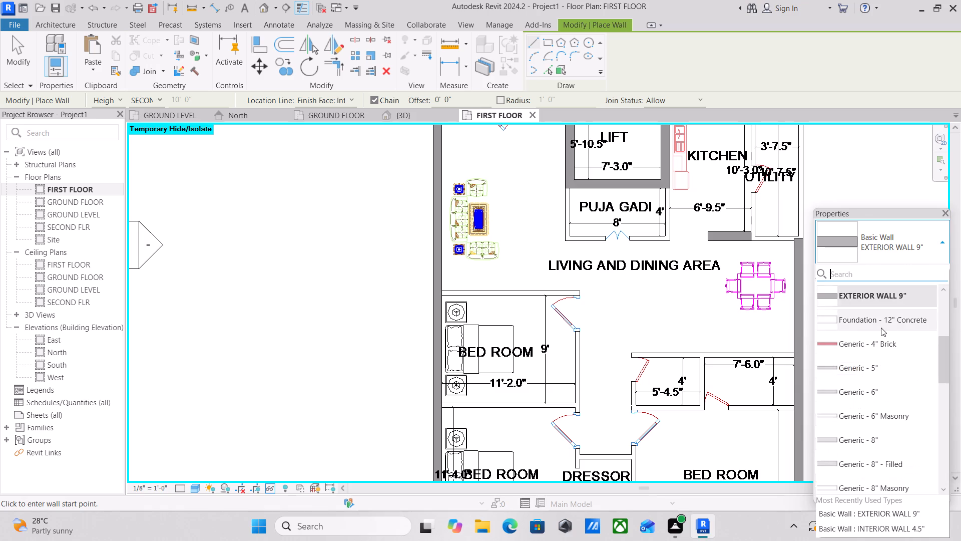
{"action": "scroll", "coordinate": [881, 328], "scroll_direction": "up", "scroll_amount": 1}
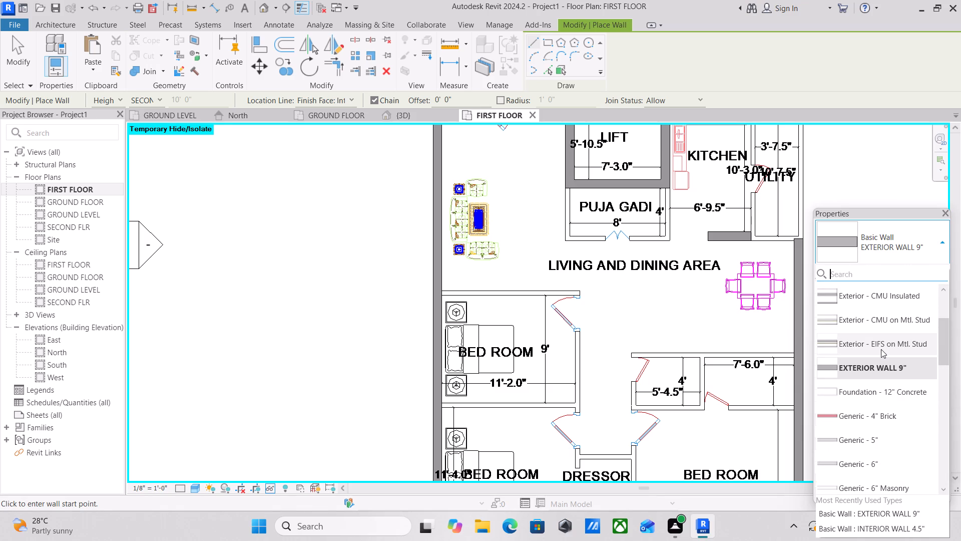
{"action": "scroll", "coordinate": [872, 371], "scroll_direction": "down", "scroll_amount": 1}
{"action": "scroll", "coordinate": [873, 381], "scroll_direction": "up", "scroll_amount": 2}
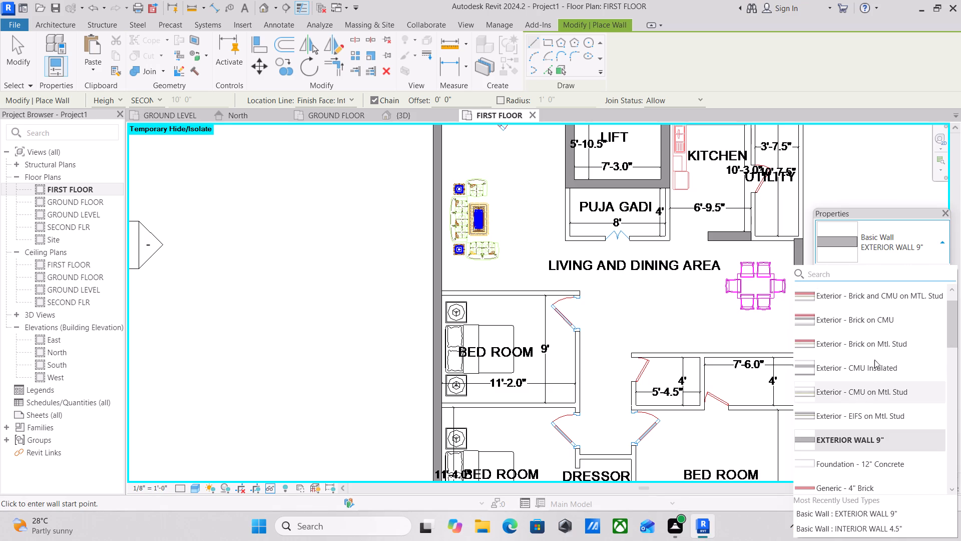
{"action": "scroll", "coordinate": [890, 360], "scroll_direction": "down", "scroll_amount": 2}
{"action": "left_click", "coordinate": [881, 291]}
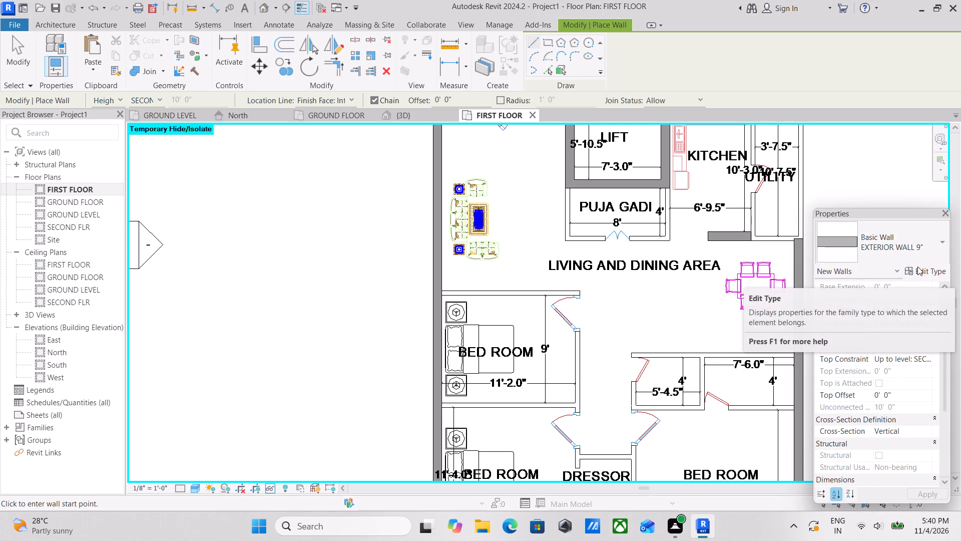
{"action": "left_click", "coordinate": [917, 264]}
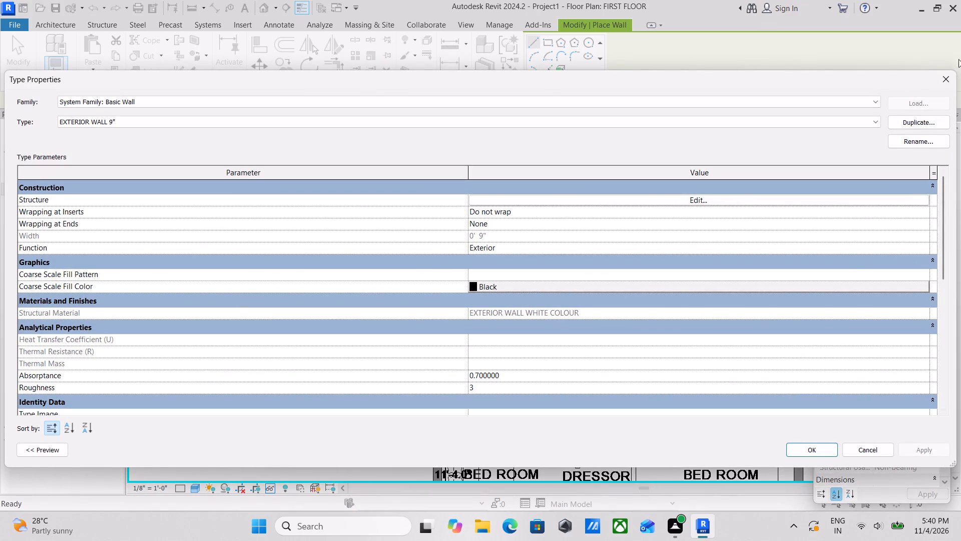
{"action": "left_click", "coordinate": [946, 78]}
Draw an INTERIOR WALL 4.5" from the west exterior wall along the northern bedroom's north CAD line to its northeast corner.
{"action": "left_click", "coordinate": [912, 231]}
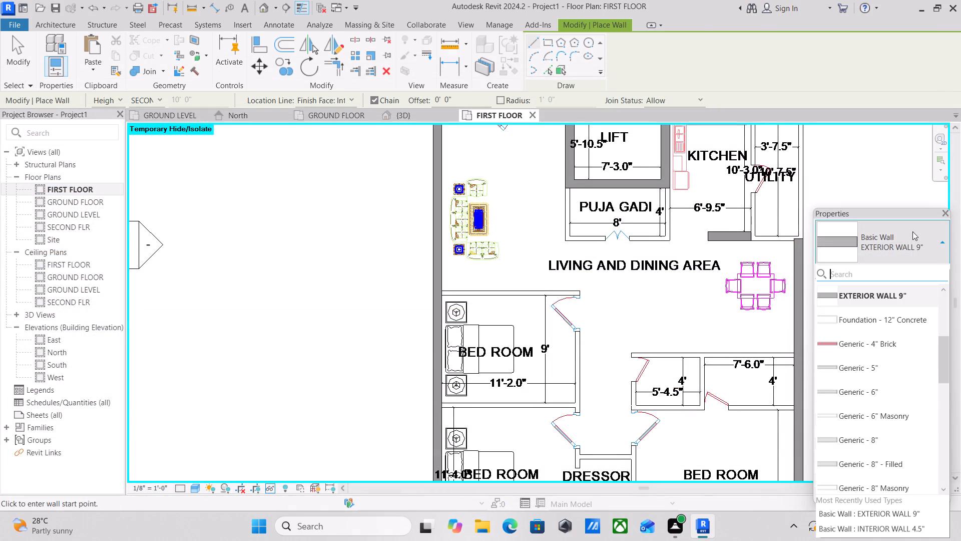
{"action": "scroll", "coordinate": [863, 354], "scroll_direction": "down", "scroll_amount": 3}
{"action": "scroll", "coordinate": [866, 429], "scroll_direction": "down", "scroll_amount": 4}
{"action": "scroll", "coordinate": [866, 429], "scroll_direction": "up", "scroll_amount": 2}
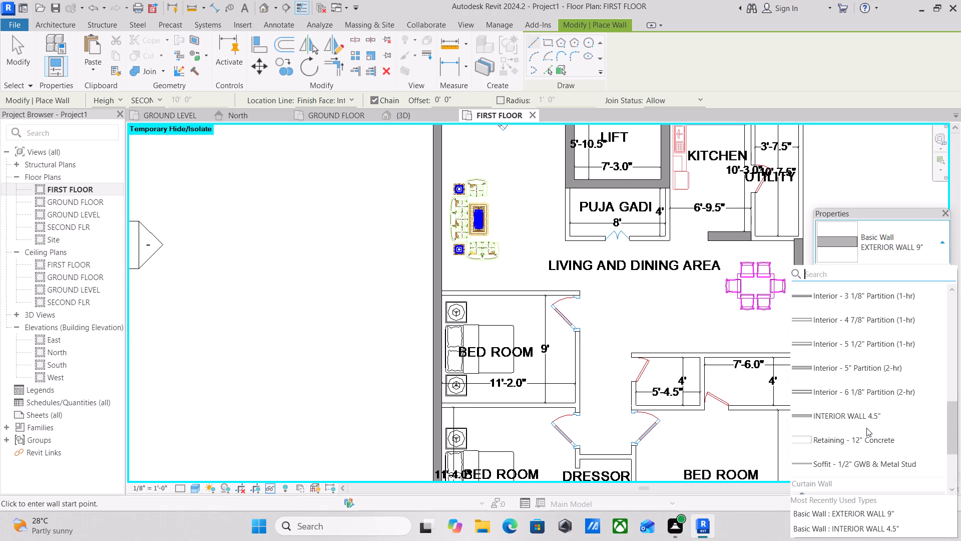
{"action": "left_click", "coordinate": [868, 422]}
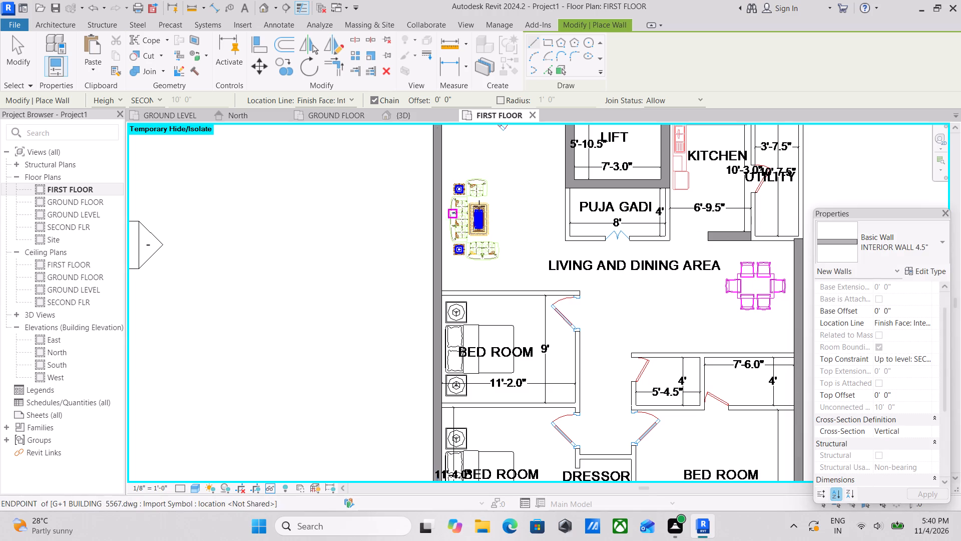
{"action": "scroll", "coordinate": [462, 291], "scroll_direction": "up", "scroll_amount": 10}
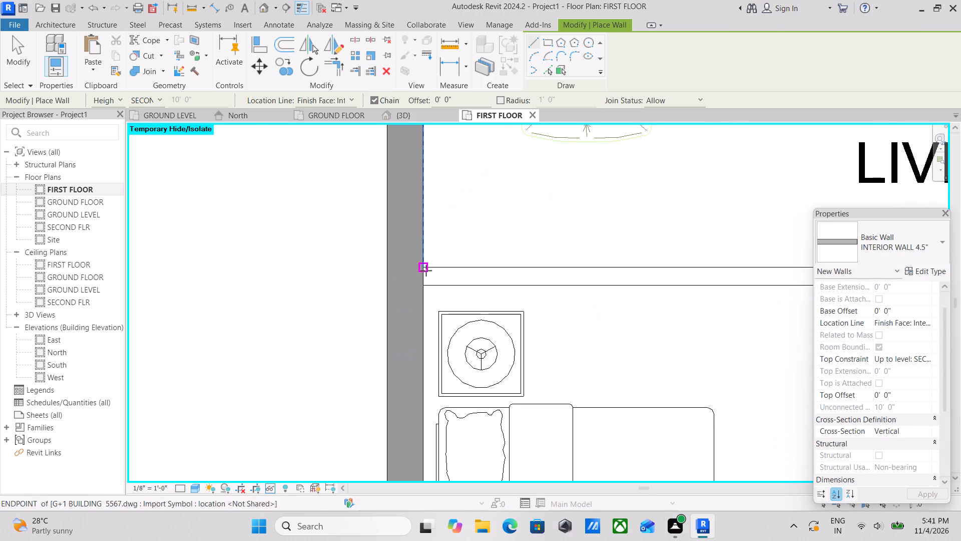
{"action": "left_click", "coordinate": [426, 270]}
{"action": "middle_click_drag", "start_coordinate": [624, 276], "coordinate": [490, 216]}
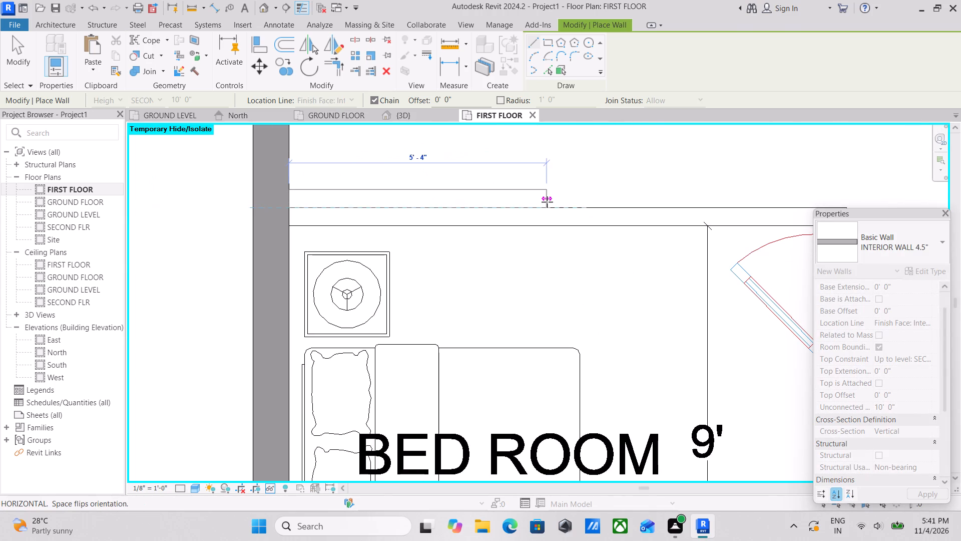
{"action": "key", "text": "space"}
{"action": "middle_click_drag", "start_coordinate": [624, 203], "coordinate": [314, 189]}
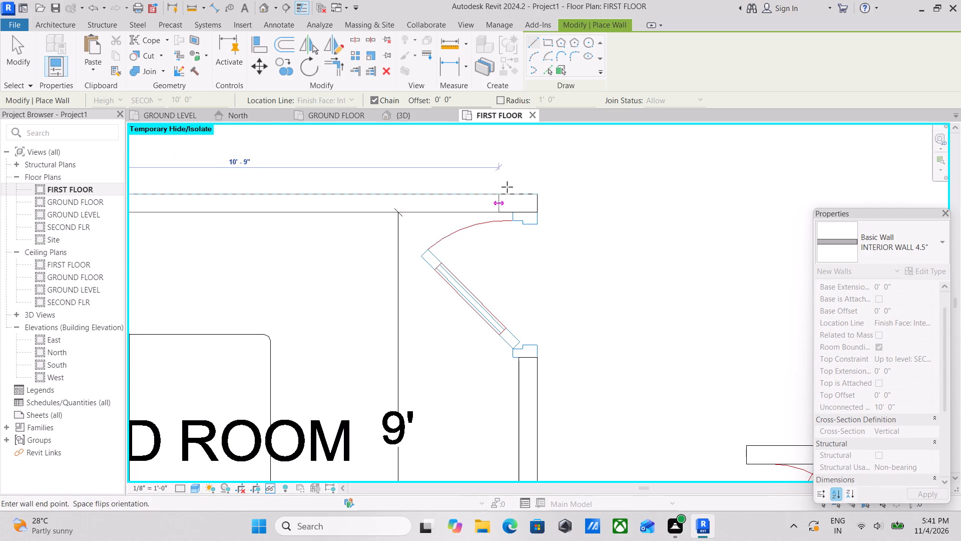
{"action": "left_click", "coordinate": [533, 194]}
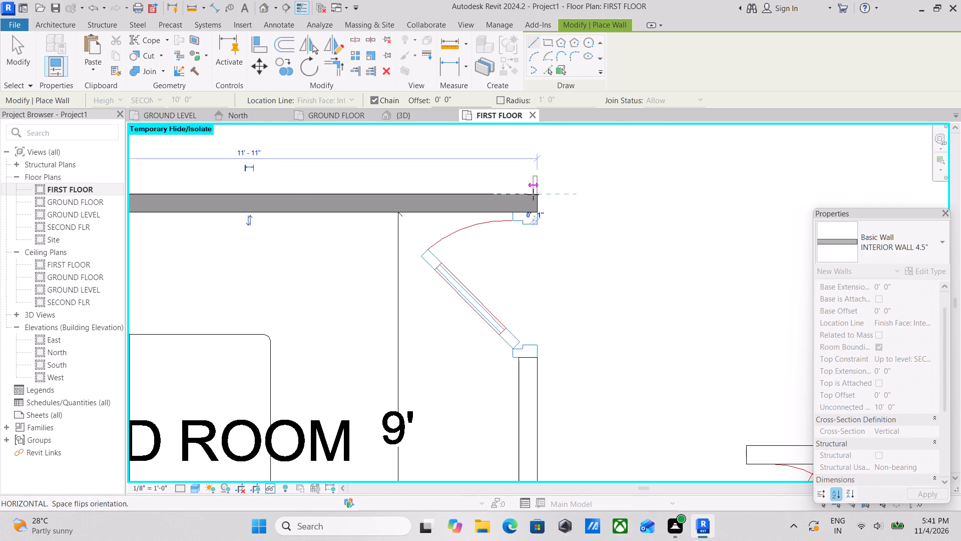
Continue the INTERIOR WALL 4.5" south along the bedrooms' east CAD line to the south exterior wall beside the toilet, then end the chain.
{"action": "middle_click_drag", "start_coordinate": [530, 300], "coordinate": [547, 130]}
{"action": "scroll", "coordinate": [532, 259], "scroll_direction": "down", "scroll_amount": 1}
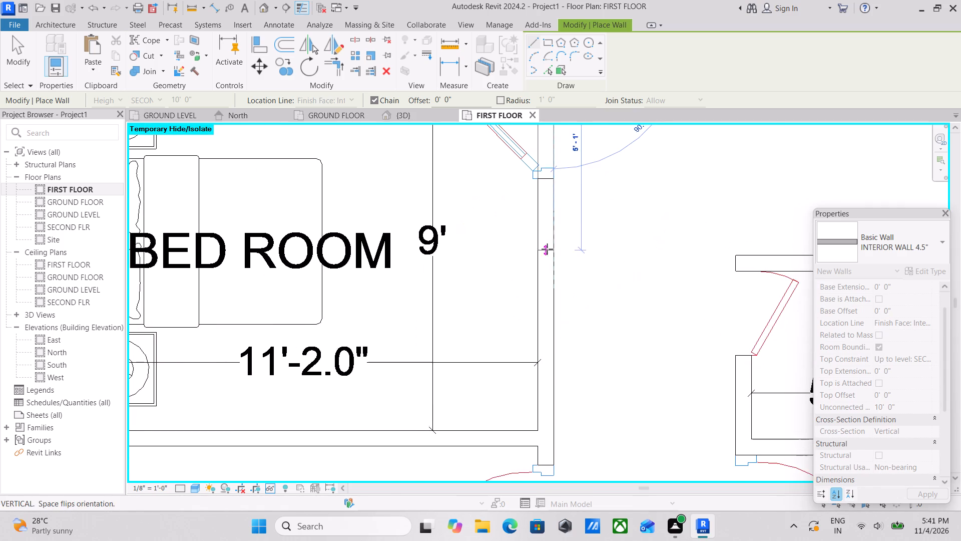
{"action": "middle_click_drag", "start_coordinate": [547, 249], "coordinate": [573, 158]}
{"action": "scroll", "coordinate": [579, 305], "scroll_direction": "down", "scroll_amount": 1}
{"action": "middle_click_drag", "start_coordinate": [578, 301], "coordinate": [612, 167]}
{"action": "scroll", "coordinate": [620, 240], "scroll_direction": "down", "scroll_amount": 2}
{"action": "middle_click_drag", "start_coordinate": [618, 256], "coordinate": [628, 160]}
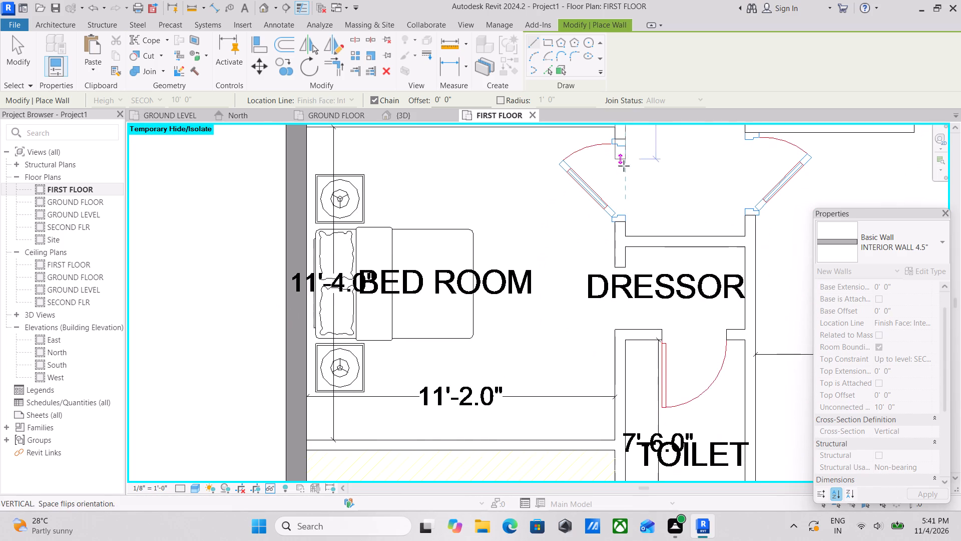
{"action": "scroll", "coordinate": [628, 270], "scroll_direction": "down", "scroll_amount": 2}
{"action": "middle_click_drag", "start_coordinate": [628, 270], "coordinate": [628, 205]}
{"action": "scroll", "coordinate": [631, 363], "scroll_direction": "up", "scroll_amount": 1}
{"action": "middle_click_drag", "start_coordinate": [631, 368], "coordinate": [632, 259]}
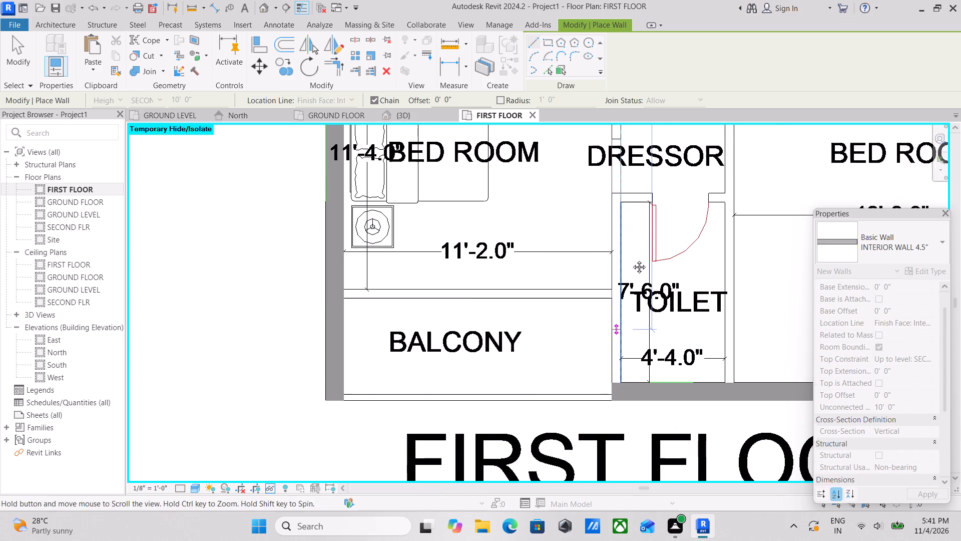
{"action": "middle_click_drag", "start_coordinate": [632, 259], "coordinate": [633, 254]}
{"action": "scroll", "coordinate": [626, 309], "scroll_direction": "up", "scroll_amount": 3}
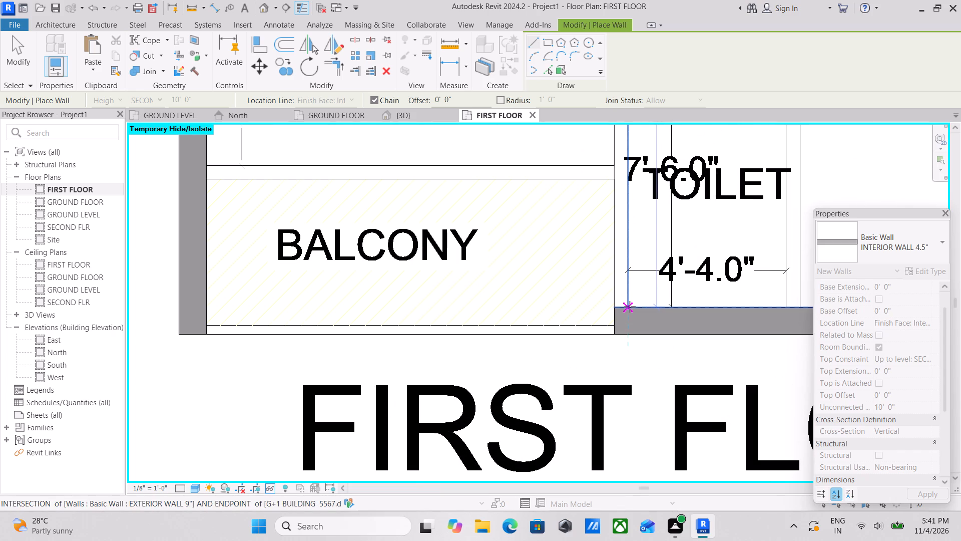
{"action": "left_click", "coordinate": [630, 307]}
{"action": "key", "text": "Escape"}
Draw an INTERIOR WALL 4.5" between the two west bedrooms, from the west exterior wall to their east wall, then end the chain.
{"action": "scroll", "coordinate": [662, 253], "scroll_direction": "down", "scroll_amount": 7}
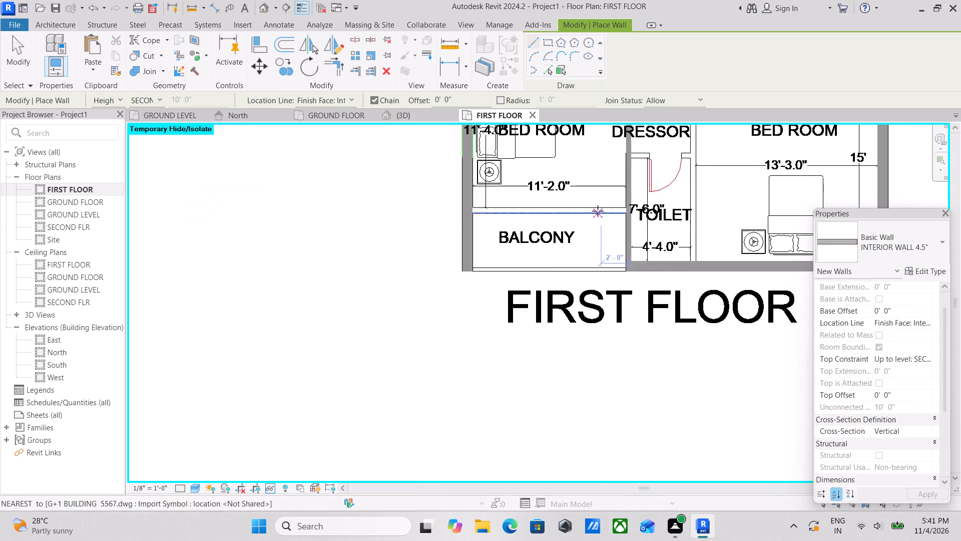
{"action": "middle_click_drag", "start_coordinate": [598, 215], "coordinate": [604, 335]}
{"action": "middle_click_drag", "start_coordinate": [578, 180], "coordinate": [585, 269]}
{"action": "scroll", "coordinate": [516, 263], "scroll_direction": "up", "scroll_amount": 3}
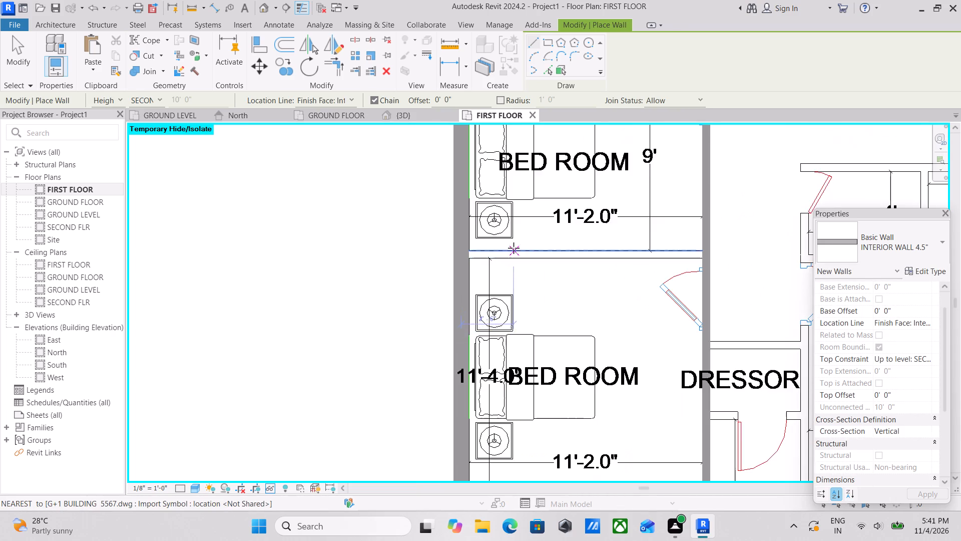
{"action": "scroll", "coordinate": [492, 247], "scroll_direction": "up", "scroll_amount": 7}
{"action": "left_click", "coordinate": [459, 258]}
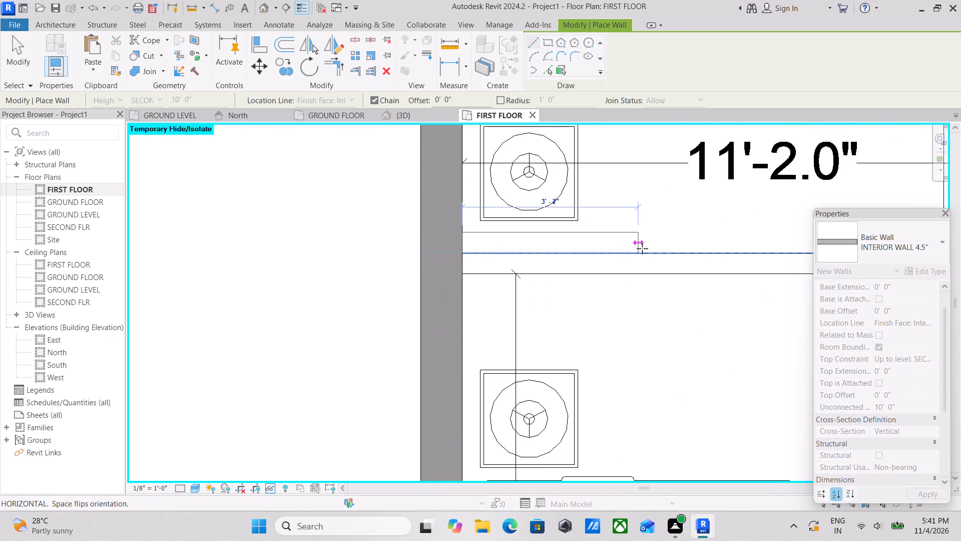
{"action": "middle_click_drag", "start_coordinate": [642, 248], "coordinate": [333, 208]}
{"action": "key", "text": "space"}
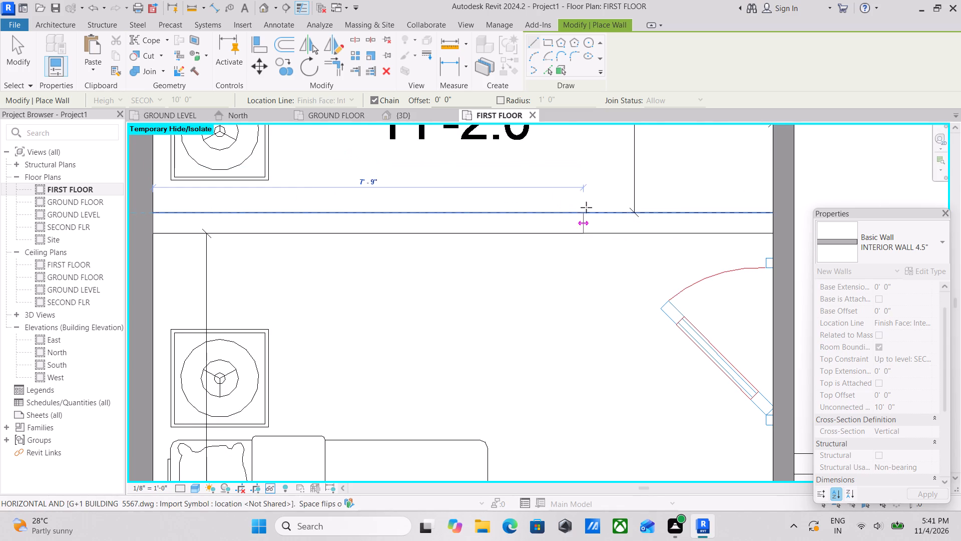
{"action": "left_click", "coordinate": [778, 210]}
{"action": "key", "text": "Escape"}
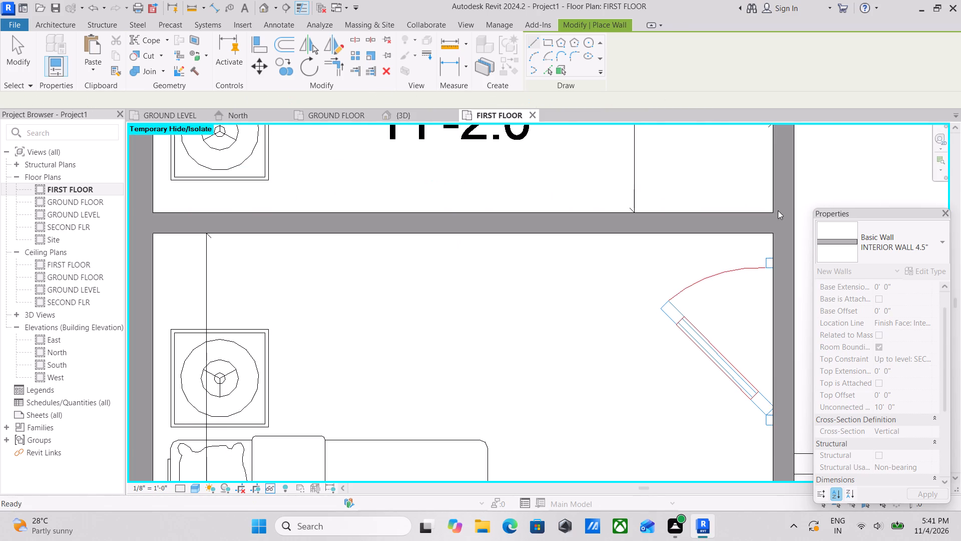
{"action": "scroll", "coordinate": [778, 210], "scroll_direction": "down", "scroll_amount": 9}
{"action": "middle_click_drag", "start_coordinate": [615, 175], "coordinate": [599, 394]}
{"action": "scroll", "coordinate": [590, 259], "scroll_direction": "down", "scroll_amount": 2}
{"action": "middle_click_drag", "start_coordinate": [590, 259], "coordinate": [577, 116]}
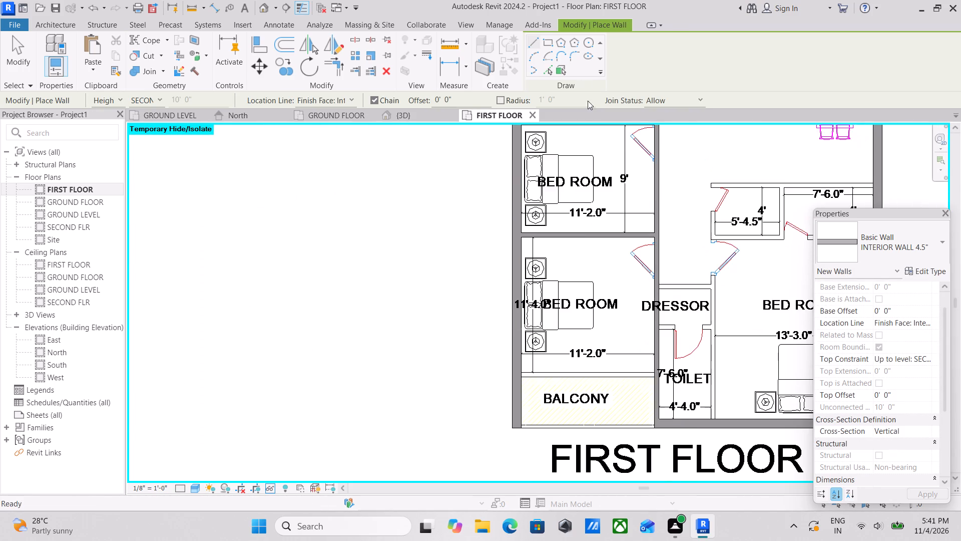
Draw an INTERIOR WALL 4.5" along the balcony's north CAD line, from the west exterior wall to the toilet's west wall, then end the chain.
{"action": "middle_click_drag", "start_coordinate": [553, 318], "coordinate": [565, 225]}
{"action": "scroll", "coordinate": [547, 274], "scroll_direction": "up", "scroll_amount": 9}
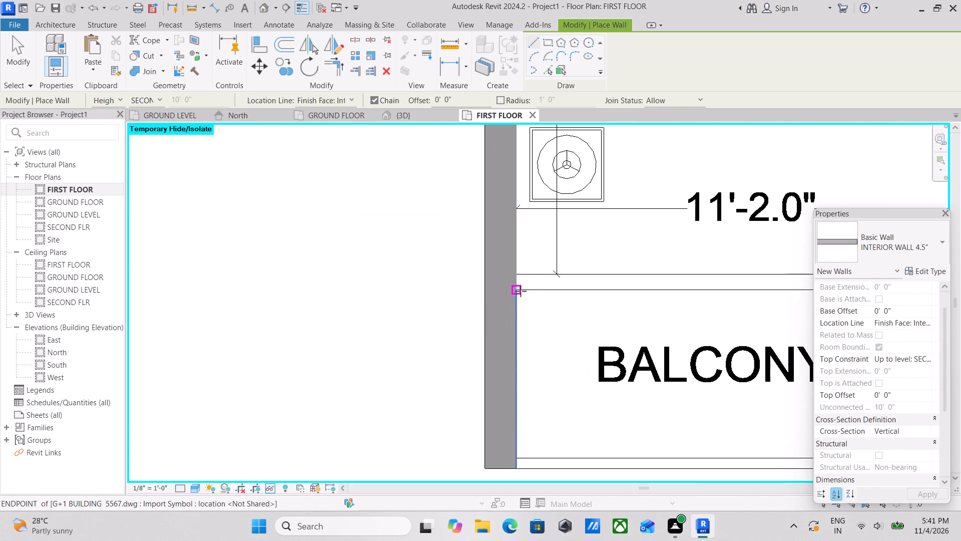
{"action": "left_click", "coordinate": [519, 277]}
{"action": "middle_click_drag", "start_coordinate": [662, 270], "coordinate": [520, 261]}
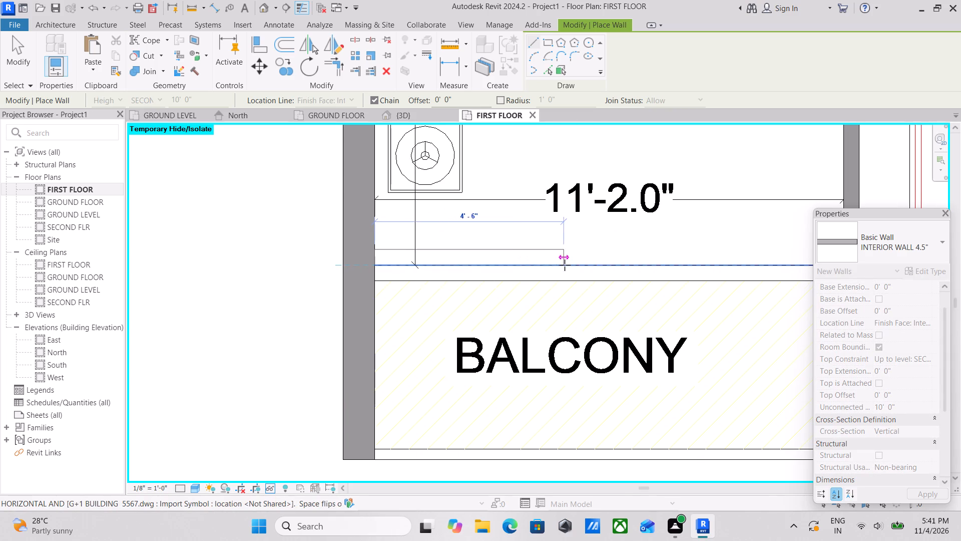
{"action": "key", "text": "space"}
{"action": "middle_click_drag", "start_coordinate": [613, 267], "coordinate": [351, 230]}
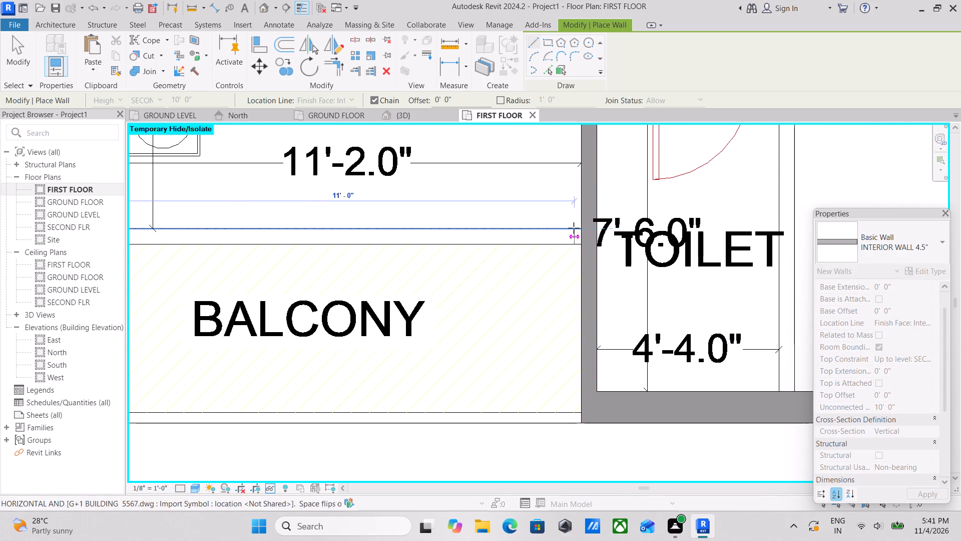
{"action": "left_click", "coordinate": [578, 226]}
{"action": "key", "text": "Escape"}
Draw an INTERIOR WALL 4.5" north from the south exterior wall along the toilet's east CAD line to the 5'-4.5" room's north line, then end the chain.
{"action": "scroll", "coordinate": [600, 229], "scroll_direction": "down", "scroll_amount": 4}
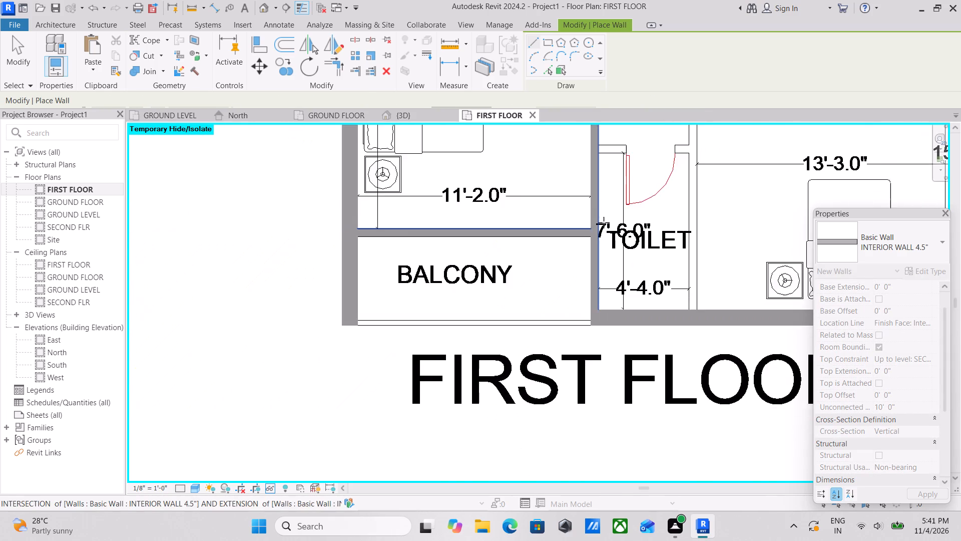
{"action": "scroll", "coordinate": [604, 222], "scroll_direction": "down", "scroll_amount": 4}
{"action": "middle_click_drag", "start_coordinate": [609, 212], "coordinate": [592, 282]}
{"action": "scroll", "coordinate": [601, 227], "scroll_direction": "down", "scroll_amount": 3}
{"action": "middle_click_drag", "start_coordinate": [601, 227], "coordinate": [537, 226]}
{"action": "scroll", "coordinate": [604, 229], "scroll_direction": "down", "scroll_amount": 1}
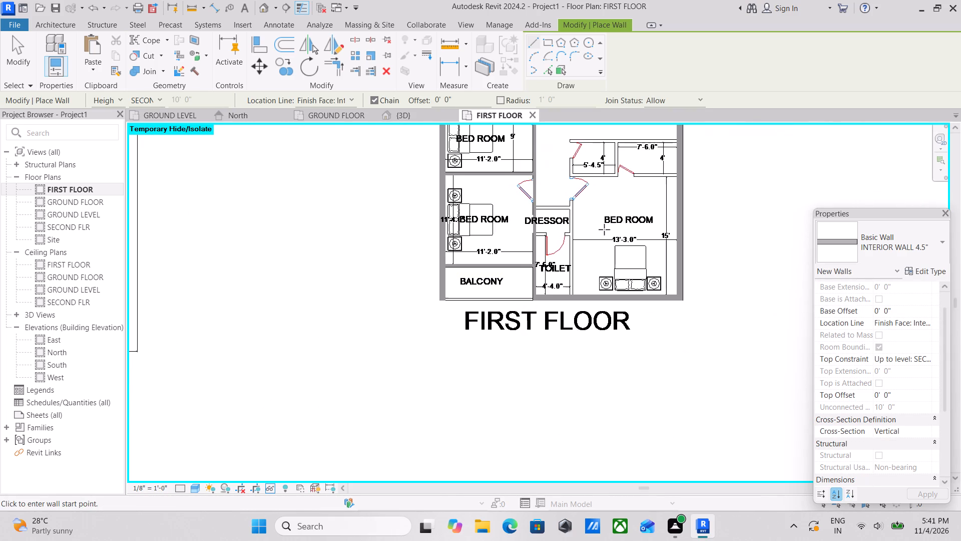
{"action": "middle_click_drag", "start_coordinate": [604, 229], "coordinate": [549, 229]}
{"action": "scroll", "coordinate": [536, 274], "scroll_direction": "up", "scroll_amount": 10}
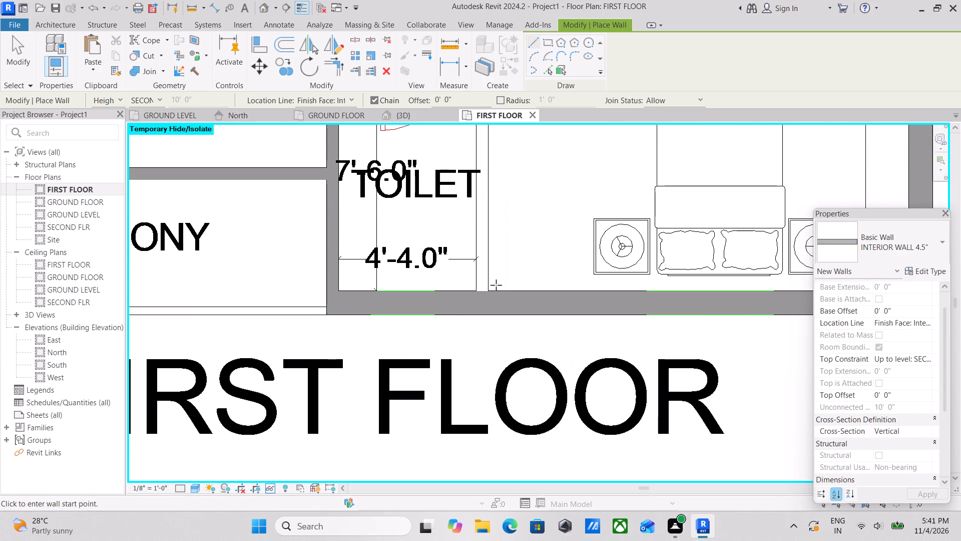
{"action": "left_click", "coordinate": [488, 289]}
{"action": "middle_click_drag", "start_coordinate": [501, 167], "coordinate": [485, 329]}
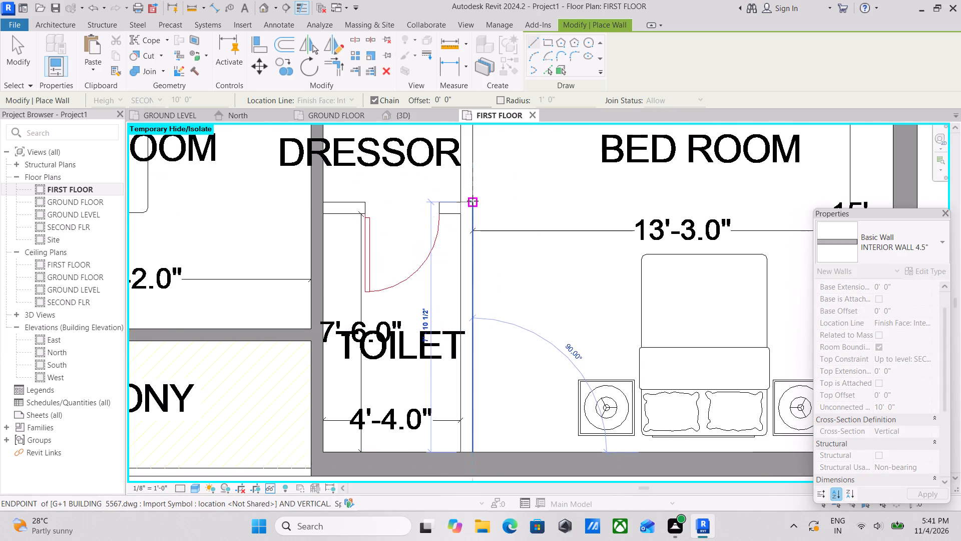
{"action": "middle_click_drag", "start_coordinate": [475, 206], "coordinate": [456, 404]}
{"action": "scroll", "coordinate": [452, 249], "scroll_direction": "down", "scroll_amount": 1}
{"action": "middle_click_drag", "start_coordinate": [454, 253], "coordinate": [447, 407]}
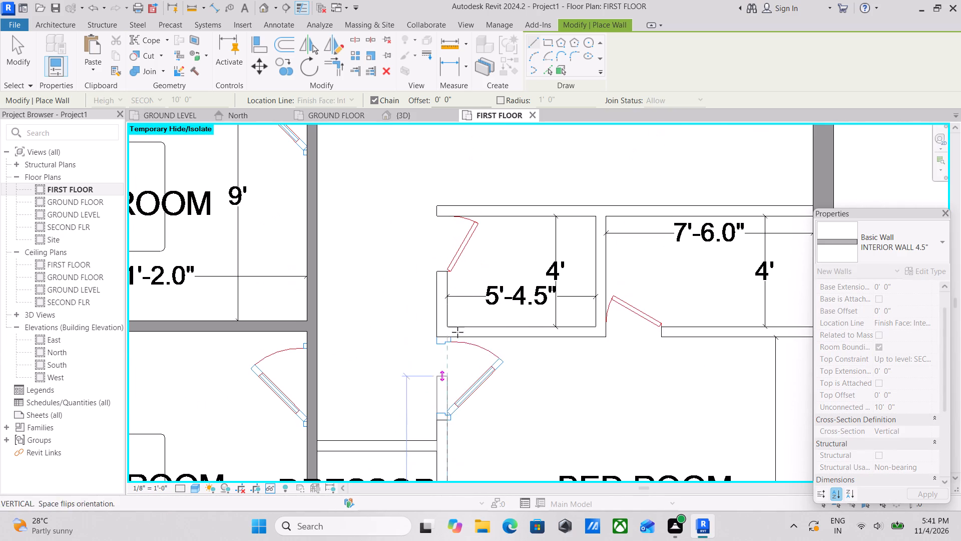
{"action": "scroll", "coordinate": [453, 212], "scroll_direction": "up", "scroll_amount": 1}
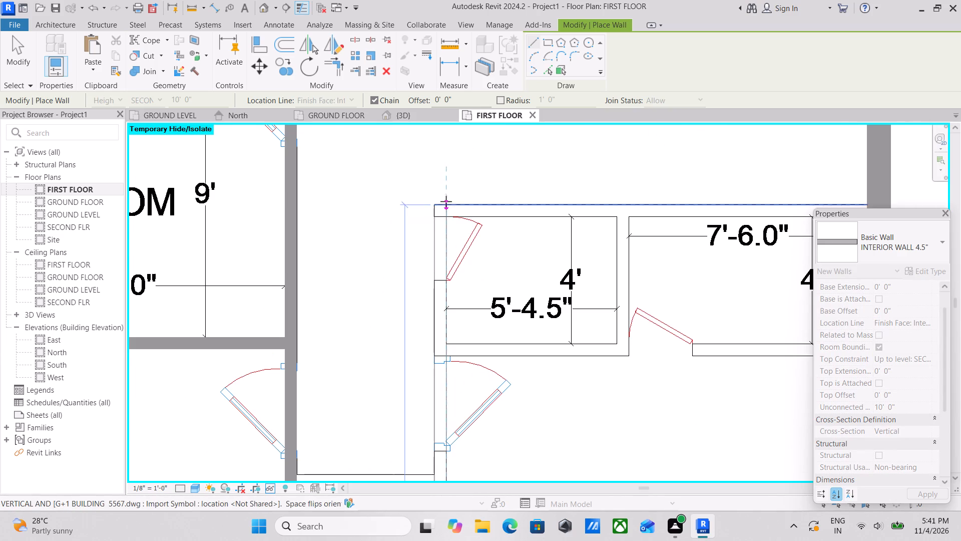
{"action": "left_click", "coordinate": [444, 203]}
{"action": "key", "text": "Escape"}
Draw a 4'-4" INTERIOR WALL 4.5" west along the dressor's north CAD line between its two side walls, then end the chain.
{"action": "scroll", "coordinate": [467, 203], "scroll_direction": "down", "scroll_amount": 3}
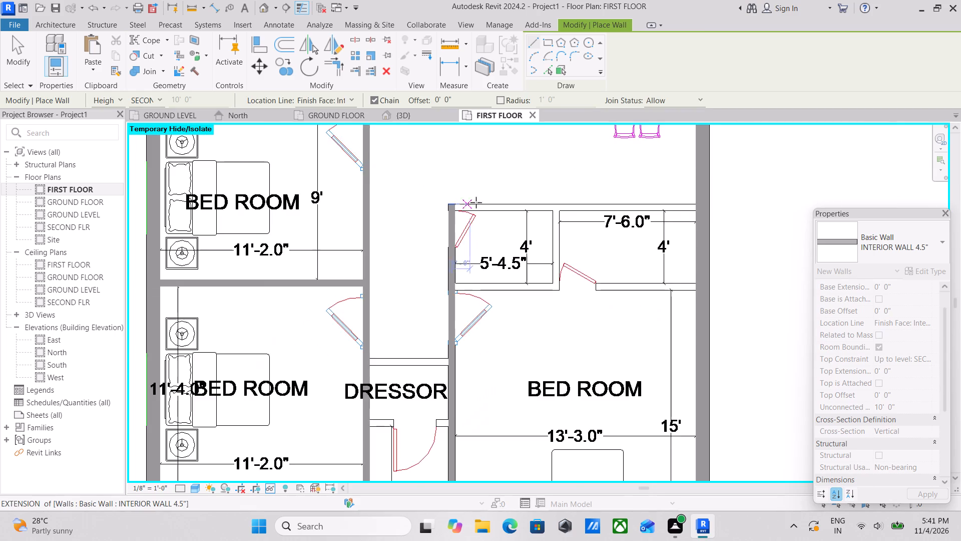
{"action": "scroll", "coordinate": [476, 202], "scroll_direction": "down", "scroll_amount": 4}
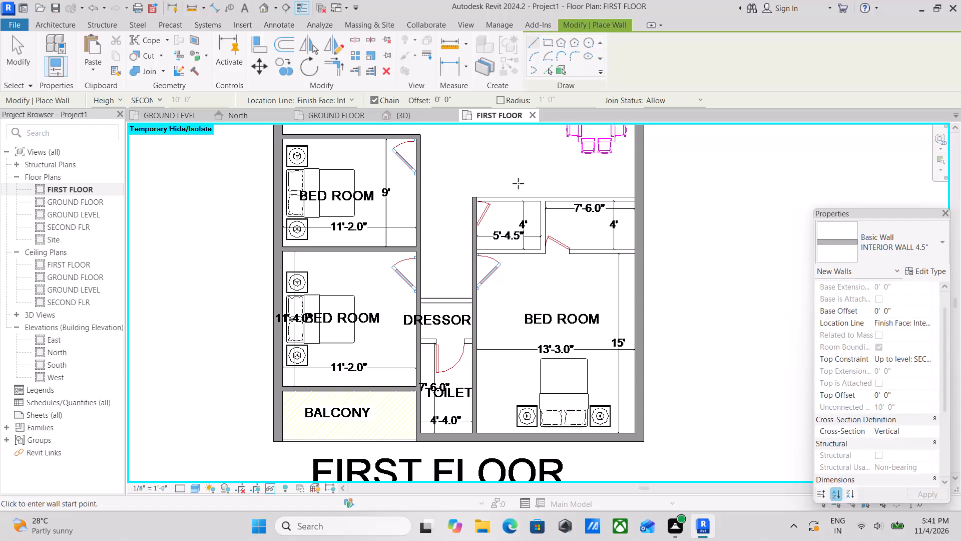
{"action": "scroll", "coordinate": [449, 321], "scroll_direction": "up", "scroll_amount": 3}
{"action": "scroll", "coordinate": [435, 276], "scroll_direction": "up", "scroll_amount": 2}
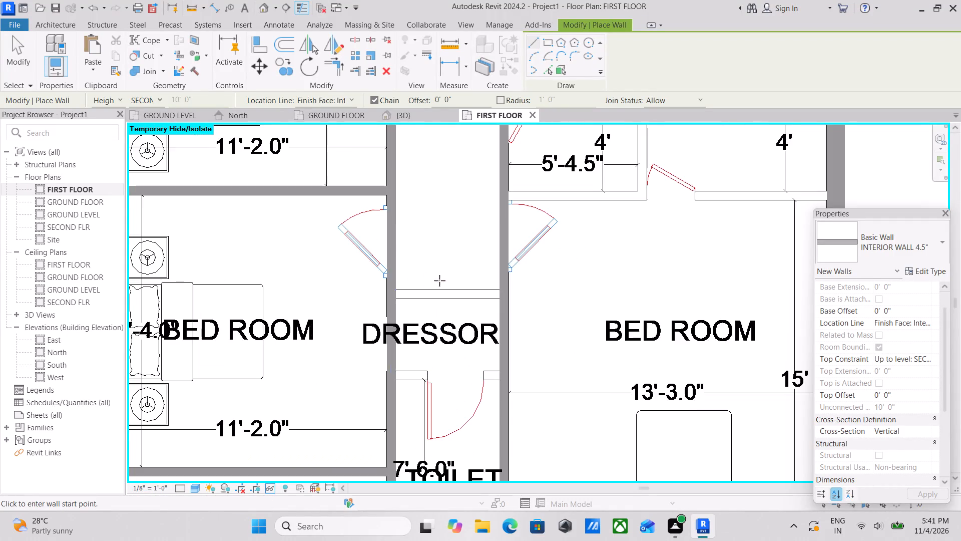
{"action": "middle_click_drag", "start_coordinate": [442, 292], "coordinate": [615, 273]}
{"action": "scroll", "coordinate": [660, 276], "scroll_direction": "up", "scroll_amount": 5}
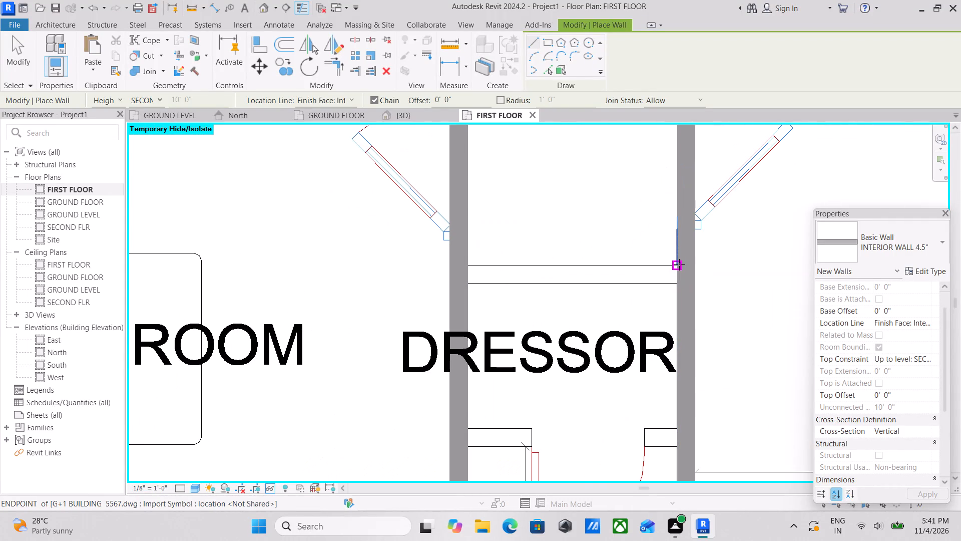
{"action": "left_click", "coordinate": [679, 264]}
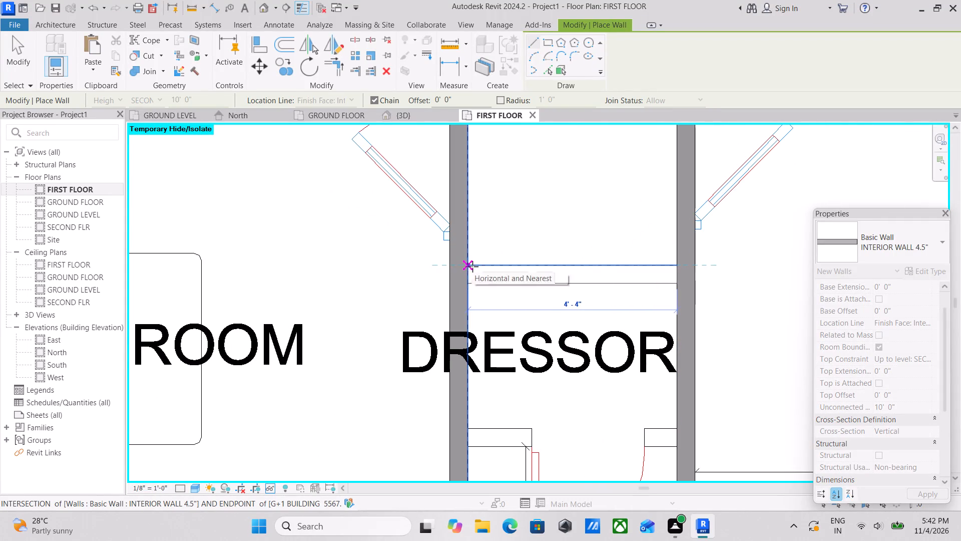
{"action": "left_click", "coordinate": [469, 265]}
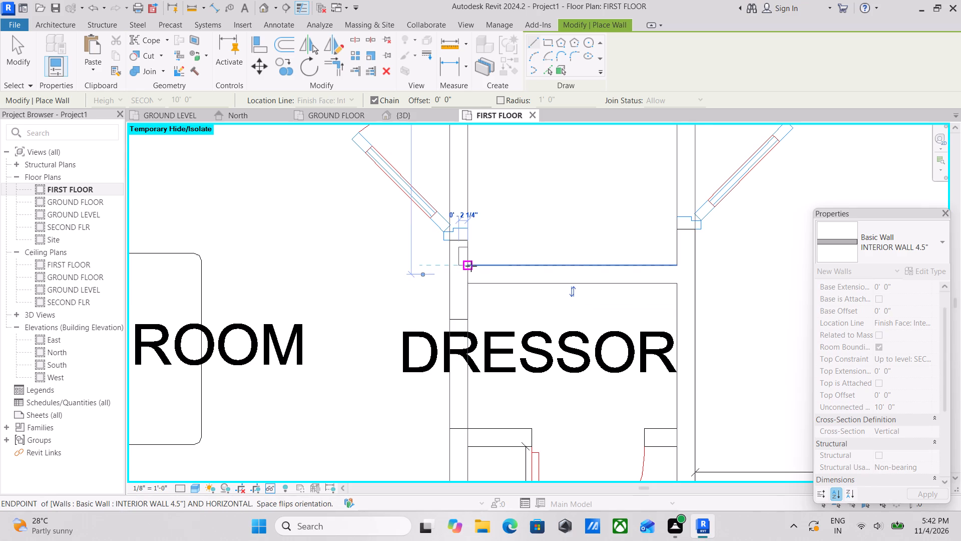
{"action": "key", "text": "Escape"}
Draw an INTERIOR WALL 4.5" between the dressor and the toilet, running east across the door opening to the east side wall, then end the chain.
{"action": "scroll", "coordinate": [480, 273], "scroll_direction": "down", "scroll_amount": 3}
{"action": "scroll", "coordinate": [567, 280], "scroll_direction": "down", "scroll_amount": 4}
{"action": "middle_click_drag", "start_coordinate": [558, 294], "coordinate": [592, 221]}
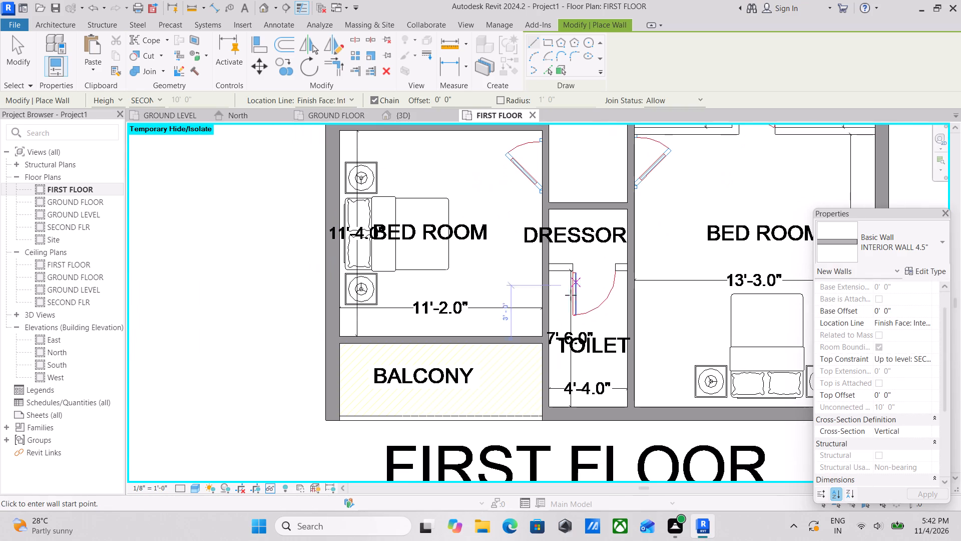
{"action": "scroll", "coordinate": [550, 264], "scroll_direction": "up", "scroll_amount": 10}
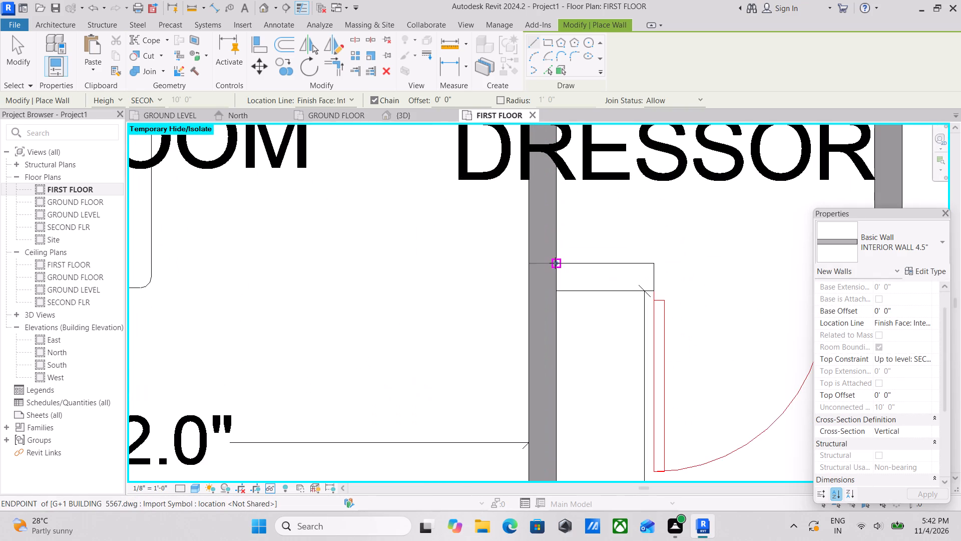
{"action": "left_click", "coordinate": [555, 263]}
{"action": "middle_click_drag", "start_coordinate": [669, 254], "coordinate": [502, 247]}
{"action": "key", "text": "space"}
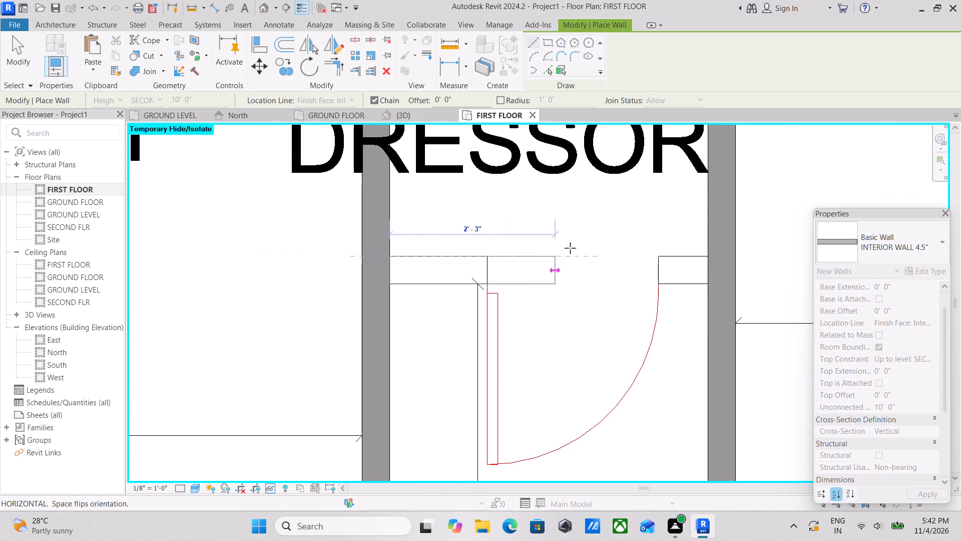
{"action": "middle_click_drag", "start_coordinate": [597, 247], "coordinate": [504, 264]}
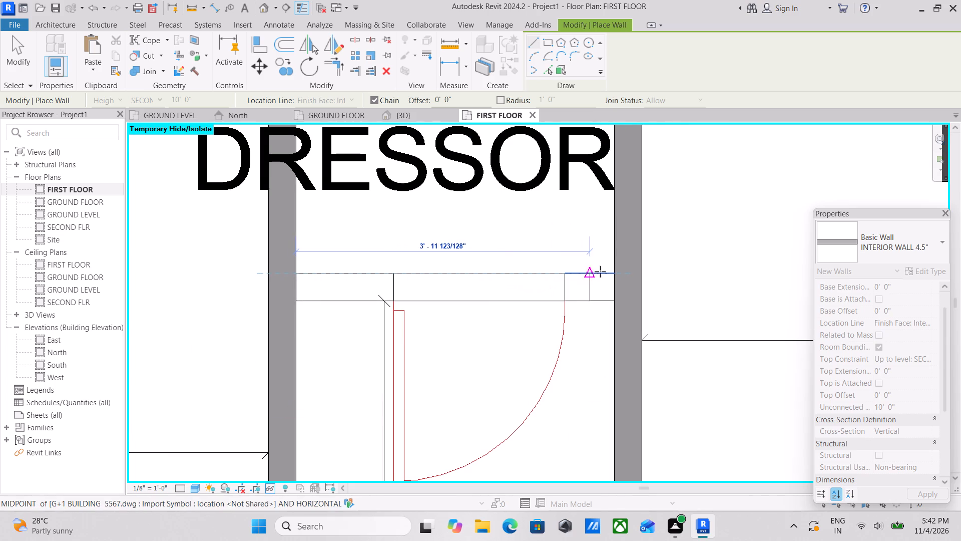
{"action": "left_click", "coordinate": [611, 272]}
{"action": "key", "text": "Escape"}
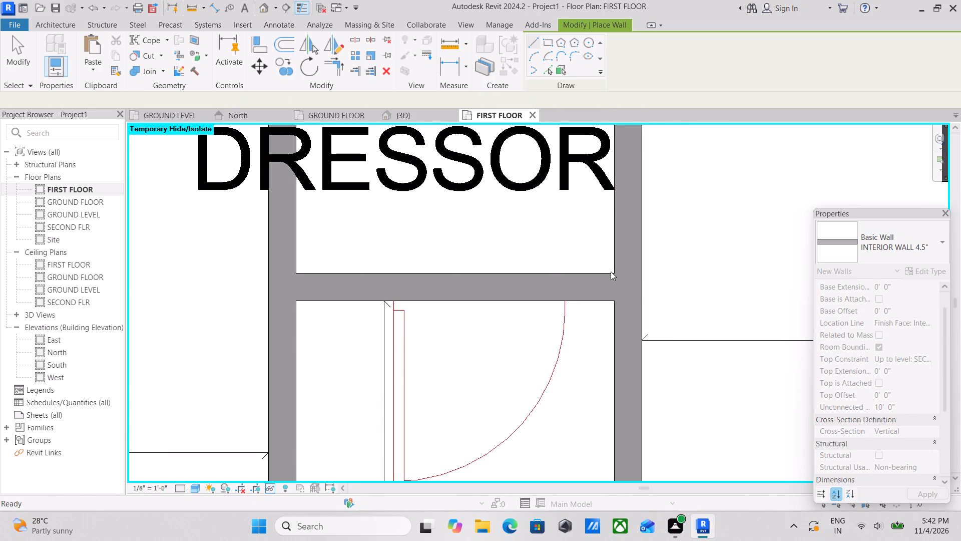
Draw a 13'-3" INTERIOR WALL 4.5" east along the two small rooms' north CAD line to the east exterior wall, then end the chain.
{"action": "scroll", "coordinate": [611, 272], "scroll_direction": "down", "scroll_amount": 7}
{"action": "scroll", "coordinate": [503, 284], "scroll_direction": "down", "scroll_amount": 3}
{"action": "middle_click_drag", "start_coordinate": [504, 281], "coordinate": [543, 193]}
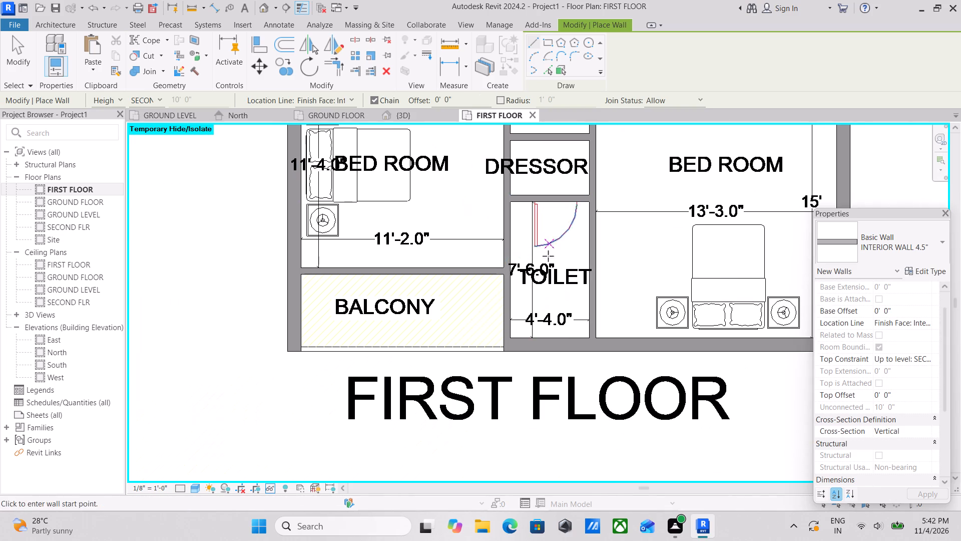
{"action": "middle_click_drag", "start_coordinate": [599, 283], "coordinate": [583, 407]}
{"action": "scroll", "coordinate": [564, 301], "scroll_direction": "down", "scroll_amount": 1}
{"action": "middle_click_drag", "start_coordinate": [564, 302], "coordinate": [559, 388]}
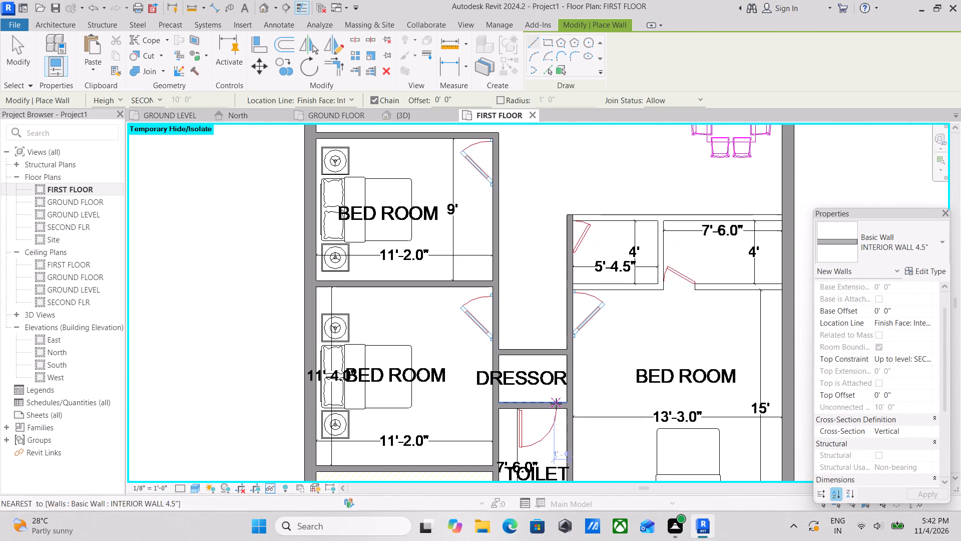
{"action": "scroll", "coordinate": [575, 210], "scroll_direction": "up", "scroll_amount": 9}
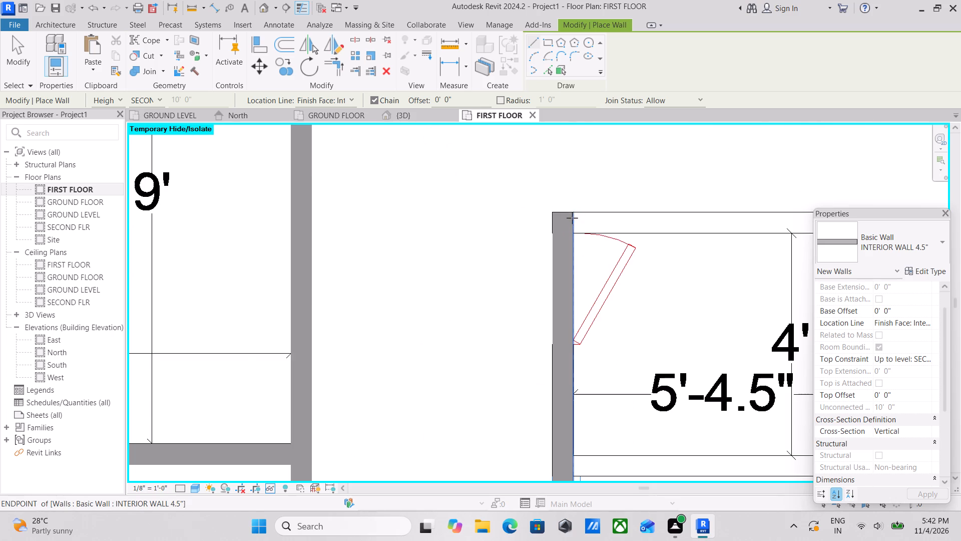
{"action": "left_click", "coordinate": [573, 214]}
{"action": "middle_click_drag", "start_coordinate": [742, 178], "coordinate": [462, 191]}
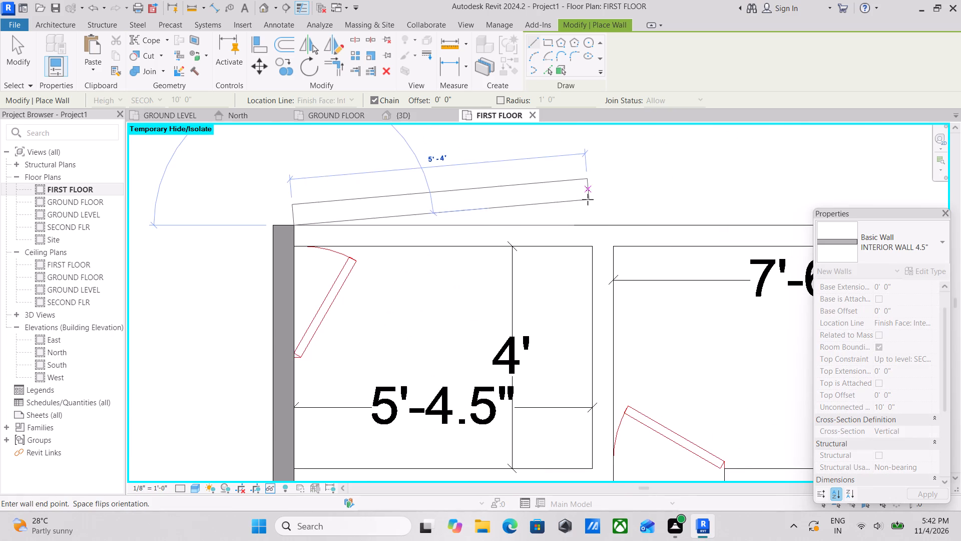
{"action": "middle_click_drag", "start_coordinate": [601, 217], "coordinate": [438, 208]}
{"action": "key", "text": "space"}
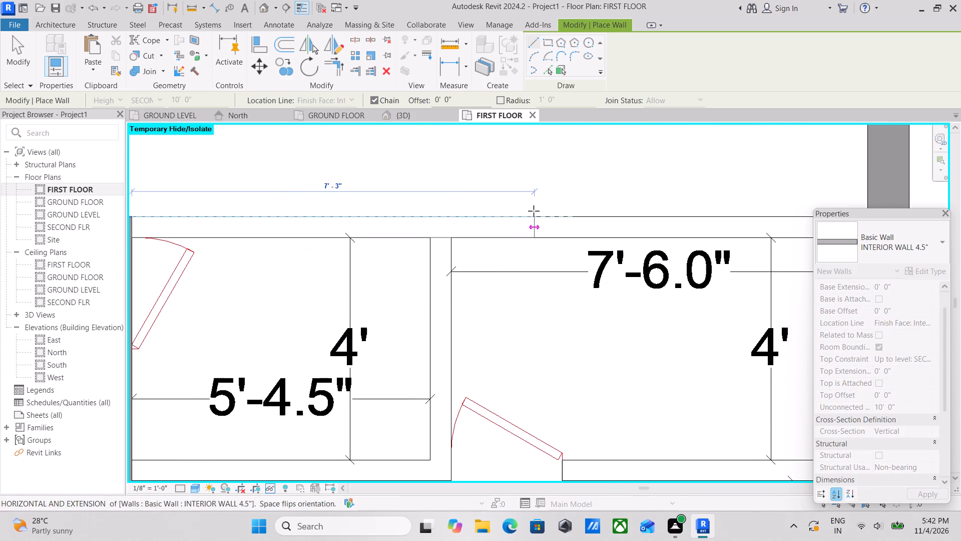
{"action": "middle_click_drag", "start_coordinate": [534, 211], "coordinate": [350, 194]}
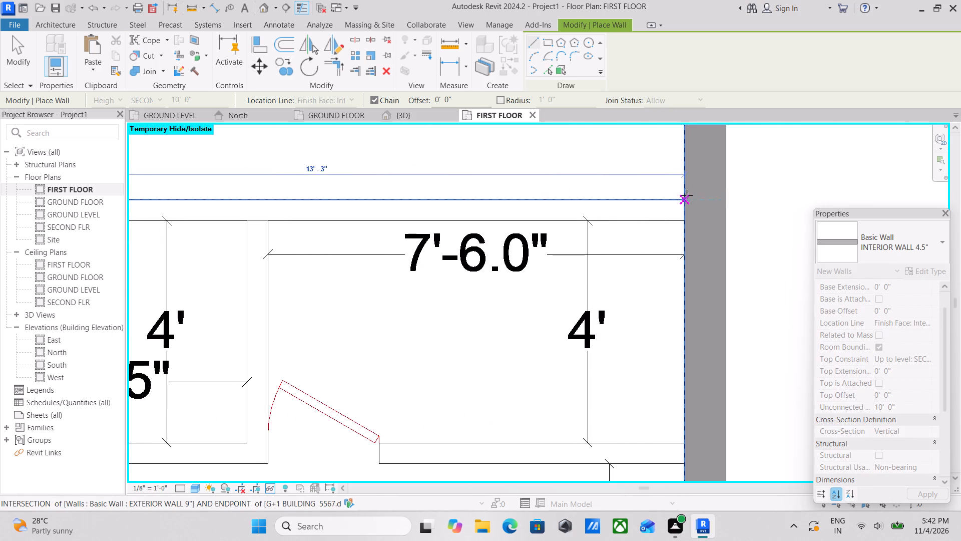
{"action": "left_click", "coordinate": [683, 204]}
{"action": "key", "text": "Escape"}
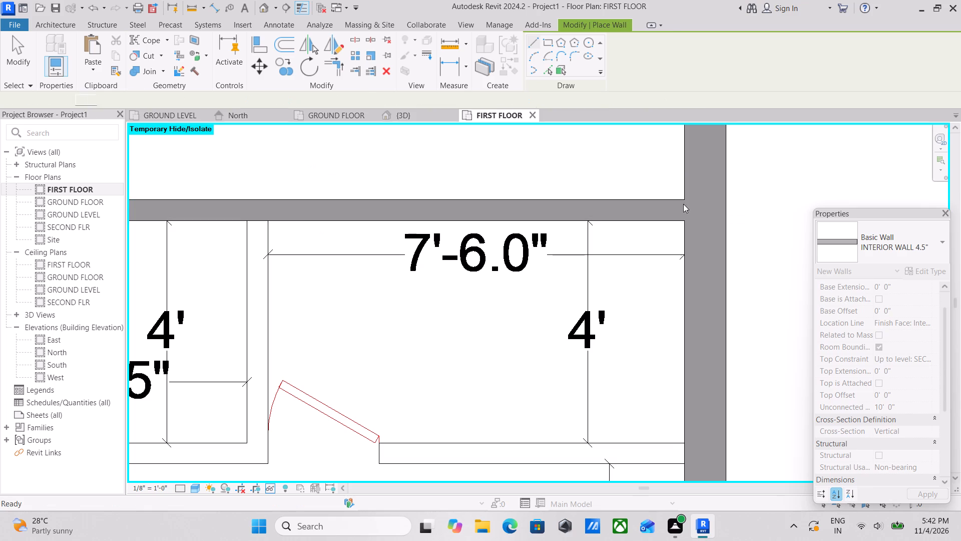
Draw a 5'-9" INTERIOR WALL 4.5" east along the 5'-4.5" room's south CAD line to its southeast corner.
{"action": "scroll", "coordinate": [678, 214], "scroll_direction": "down", "scroll_amount": 6}
{"action": "middle_click_drag", "start_coordinate": [554, 252], "coordinate": [615, 202]}
{"action": "scroll", "coordinate": [575, 224], "scroll_direction": "down", "scroll_amount": 1}
{"action": "scroll", "coordinate": [407, 288], "scroll_direction": "up", "scroll_amount": 3}
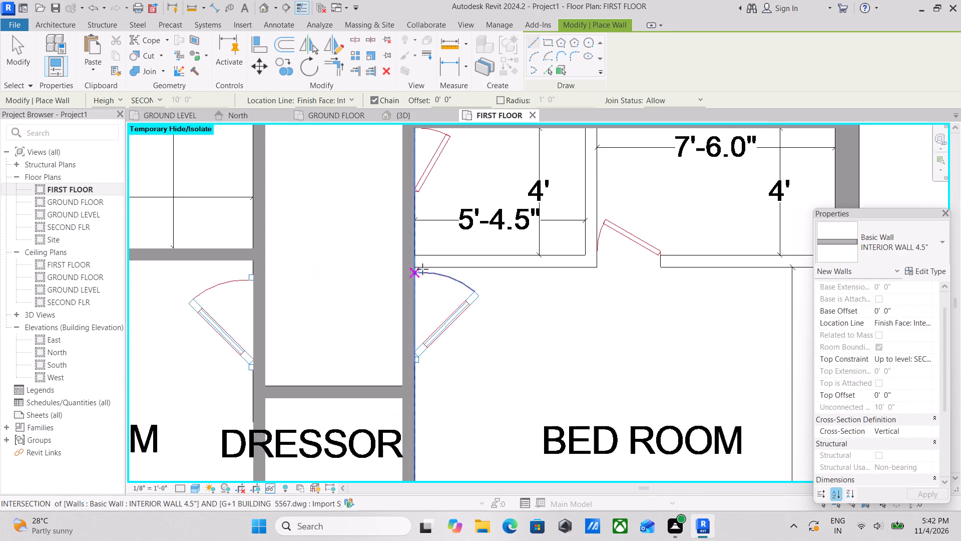
{"action": "scroll", "coordinate": [424, 267], "scroll_direction": "up", "scroll_amount": 7}
{"action": "left_click", "coordinate": [399, 268]}
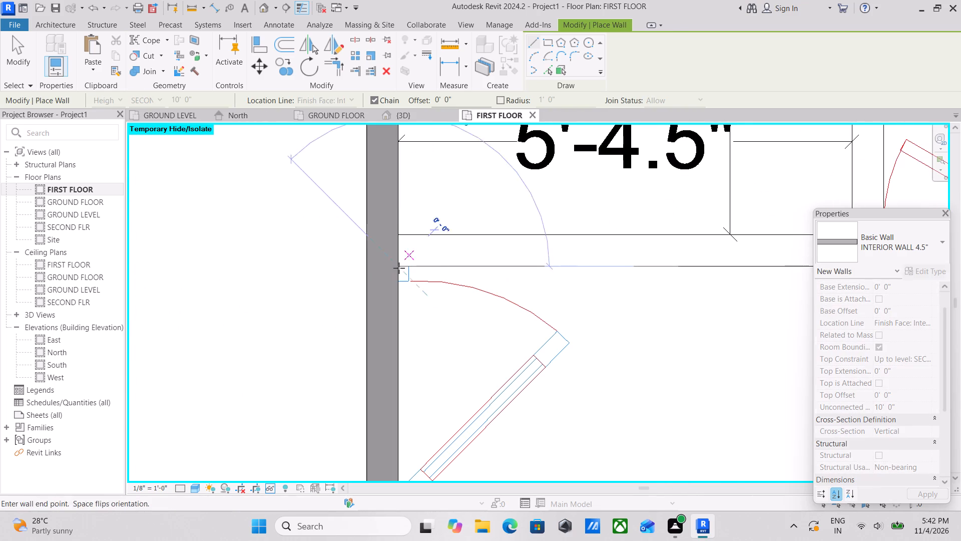
{"action": "middle_click_drag", "start_coordinate": [549, 273], "coordinate": [198, 260]}
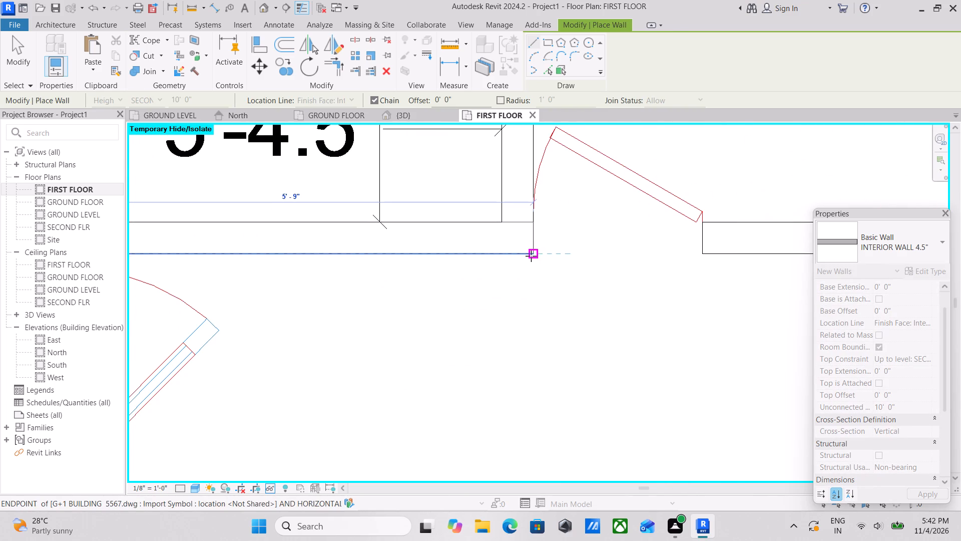
{"action": "left_click", "coordinate": [531, 255]}
Continue the INTERIOR WALL 4.5" north between the 5'-4.5" and 7'-6" rooms to their north wall, then end the chain.
{"action": "middle_click_drag", "start_coordinate": [532, 253], "coordinate": [529, 393]}
{"action": "scroll", "coordinate": [507, 250], "scroll_direction": "down", "scroll_amount": 2}
{"action": "middle_click_drag", "start_coordinate": [507, 250], "coordinate": [550, 385]}
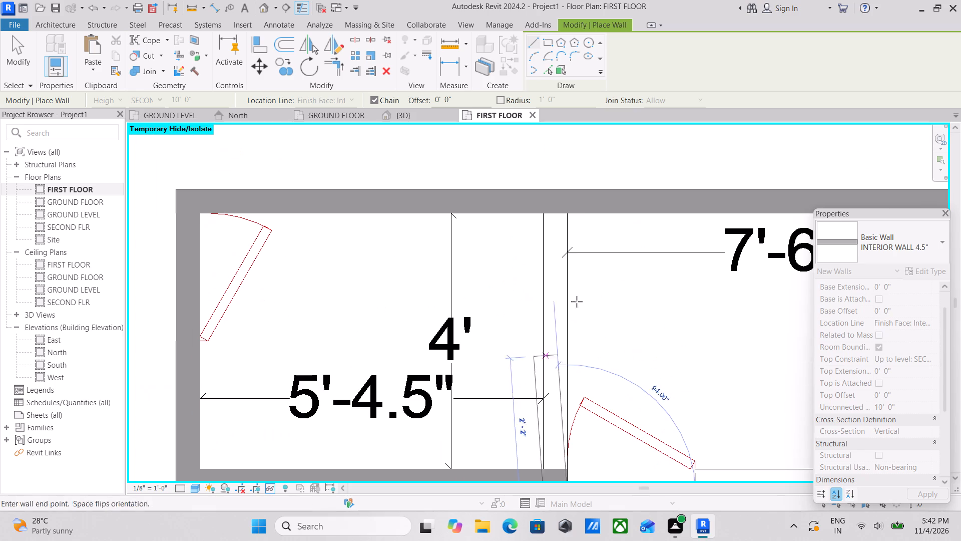
{"action": "left_click", "coordinate": [575, 212]}
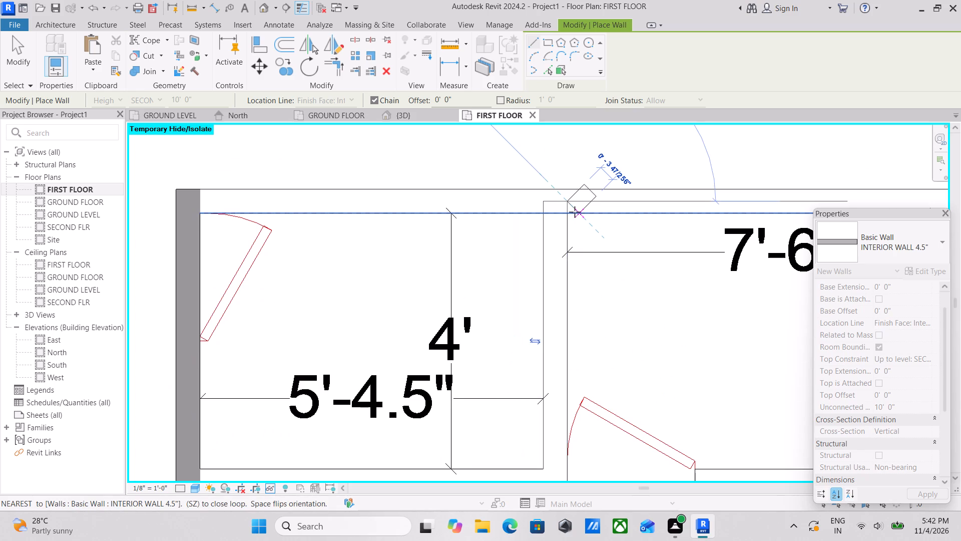
{"action": "key", "text": "Escape"}
Draw a 7'-6" INTERIOR WALL 4.5" west along the 7'-6" room's south CAD line, from the east exterior wall to the existing wall corner, then end the chain.
{"action": "scroll", "coordinate": [582, 235], "scroll_direction": "down", "scroll_amount": 7}
{"action": "middle_click_drag", "start_coordinate": [581, 250], "coordinate": [513, 196]}
{"action": "scroll", "coordinate": [673, 292], "scroll_direction": "up", "scroll_amount": 1}
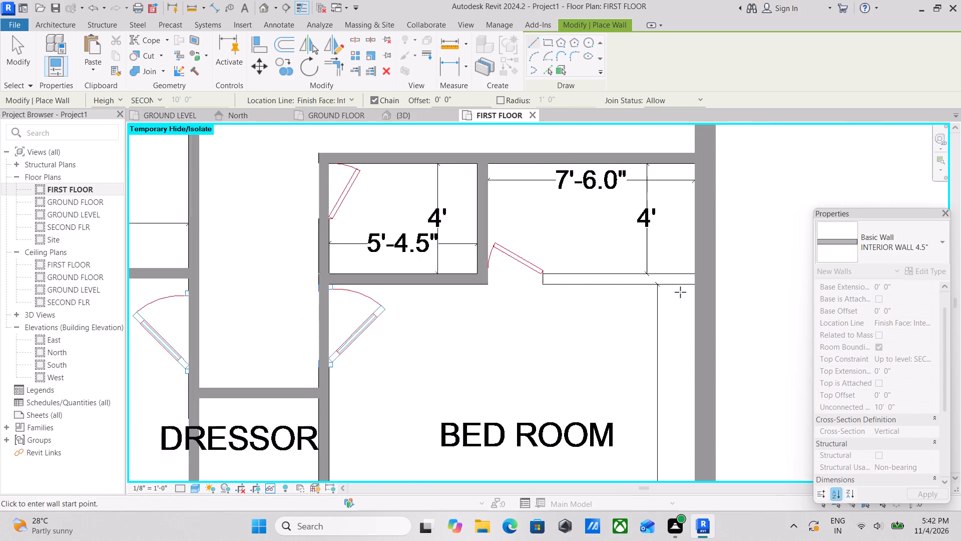
{"action": "scroll", "coordinate": [680, 292], "scroll_direction": "up", "scroll_amount": 5}
{"action": "left_click", "coordinate": [704, 273]}
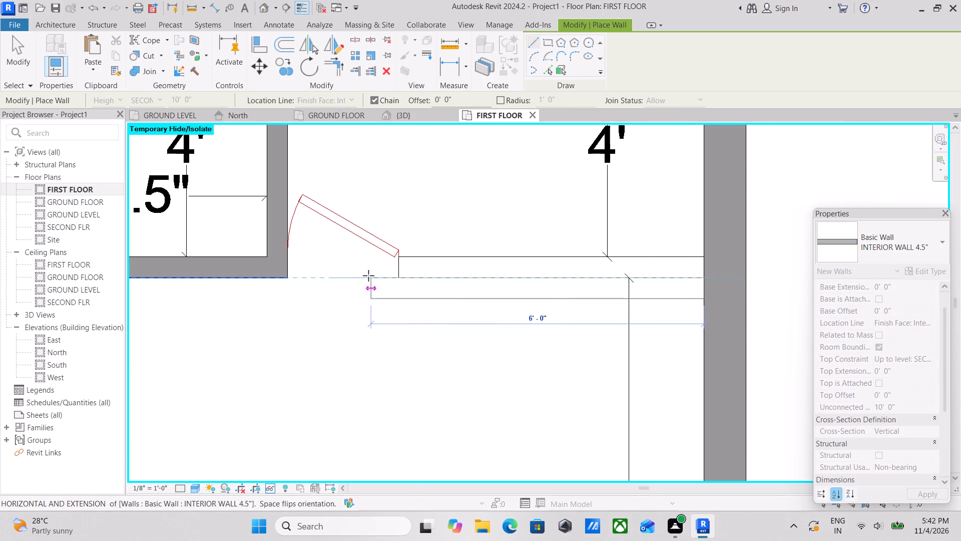
{"action": "key", "text": "space"}
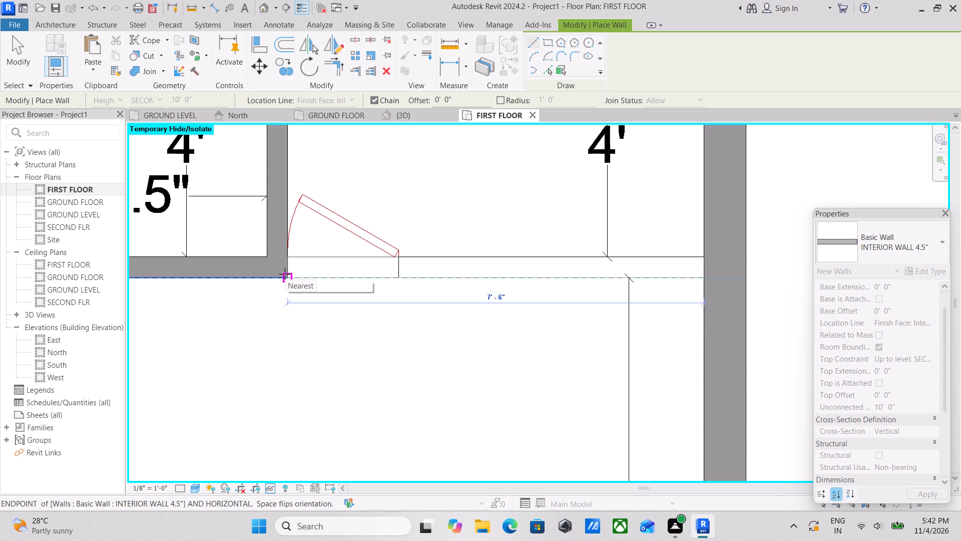
{"action": "left_click", "coordinate": [285, 274]}
{"action": "key", "text": "Escape"}
Draw an INTERIOR WALL 4.5" south along the Puja Gadi's west CAD line, from the lift's south wall to the Puja Gadi's southwest corner.
{"action": "scroll", "coordinate": [362, 254], "scroll_direction": "down", "scroll_amount": 2}
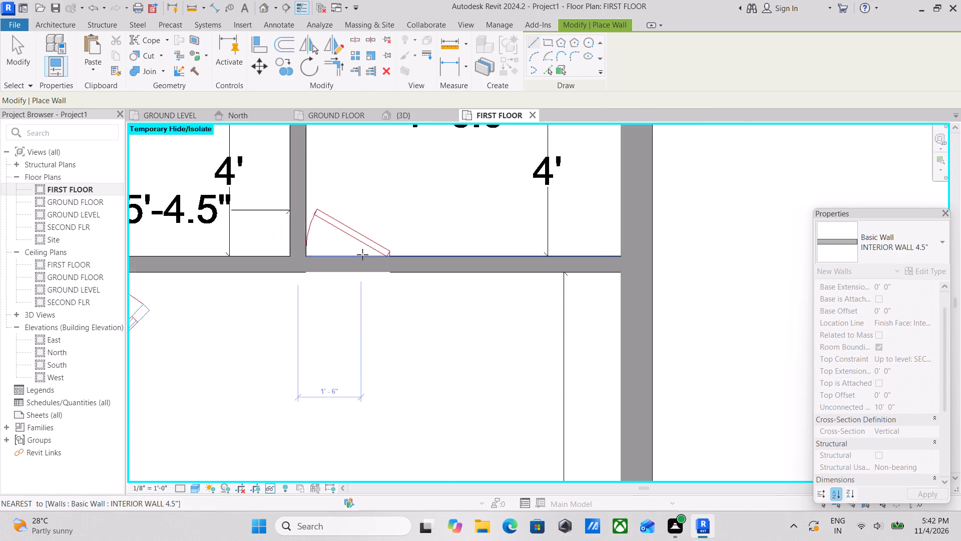
{"action": "scroll", "coordinate": [362, 254], "scroll_direction": "down", "scroll_amount": 6}
{"action": "scroll", "coordinate": [248, 313], "scroll_direction": "down", "scroll_amount": 2}
{"action": "middle_click_drag", "start_coordinate": [255, 308], "coordinate": [396, 209]}
{"action": "scroll", "coordinate": [458, 299], "scroll_direction": "down", "scroll_amount": 2}
{"action": "middle_click_drag", "start_coordinate": [458, 299], "coordinate": [555, 269]}
{"action": "middle_click_drag", "start_coordinate": [534, 252], "coordinate": [578, 368]}
{"action": "scroll", "coordinate": [542, 228], "scroll_direction": "down", "scroll_amount": 1}
{"action": "middle_click", "coordinate": [542, 228]}
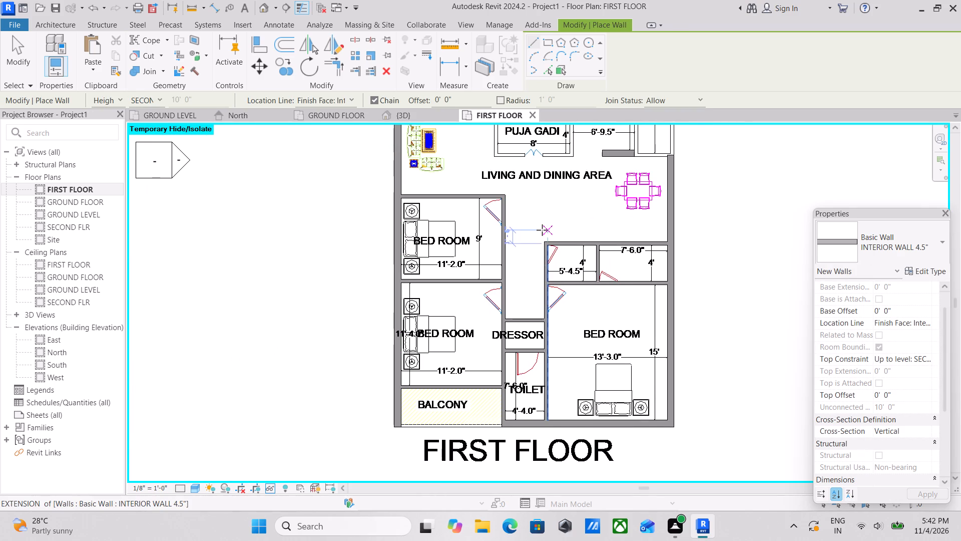
{"action": "middle_click_drag", "start_coordinate": [542, 227], "coordinate": [556, 331]}
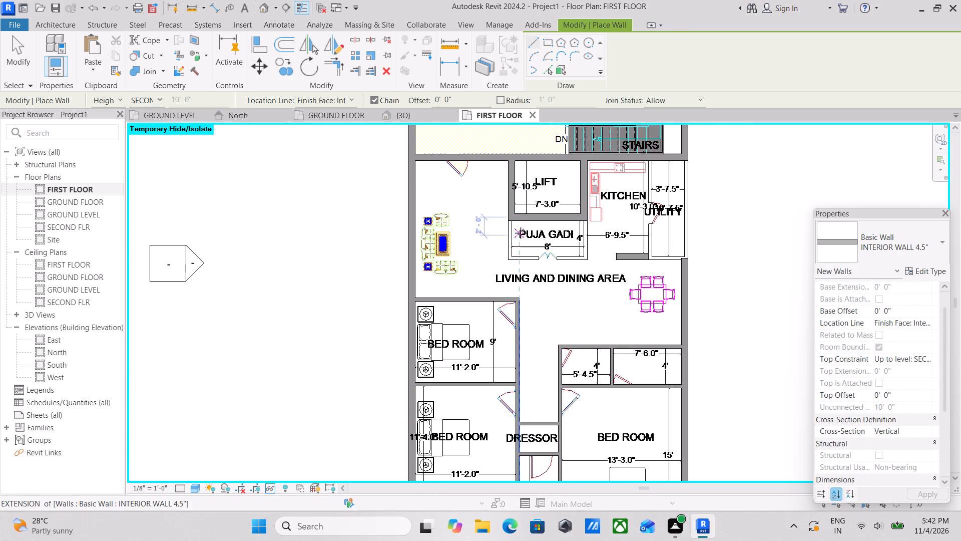
{"action": "scroll", "coordinate": [509, 227], "scroll_direction": "up", "scroll_amount": 14}
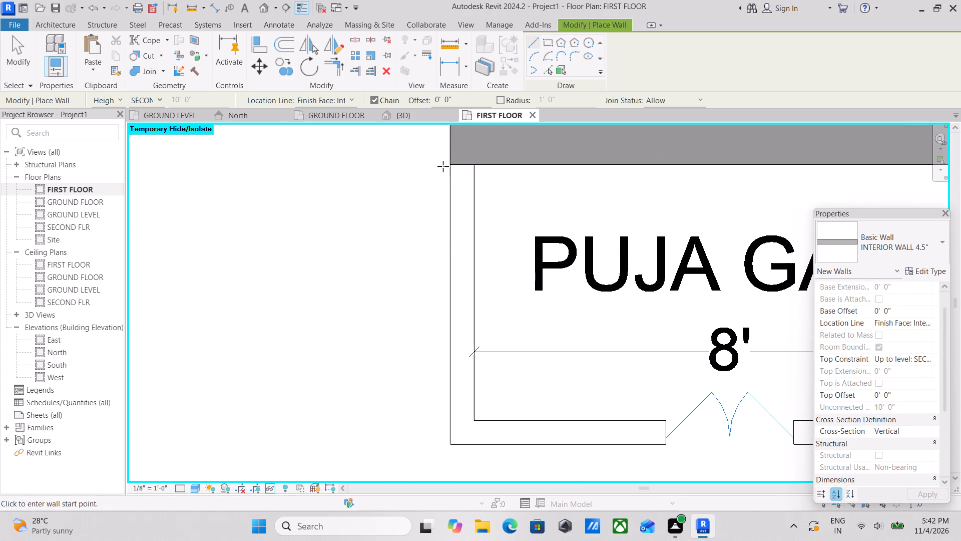
{"action": "left_click", "coordinate": [450, 168]}
{"action": "middle_click_drag", "start_coordinate": [428, 294], "coordinate": [468, 189]}
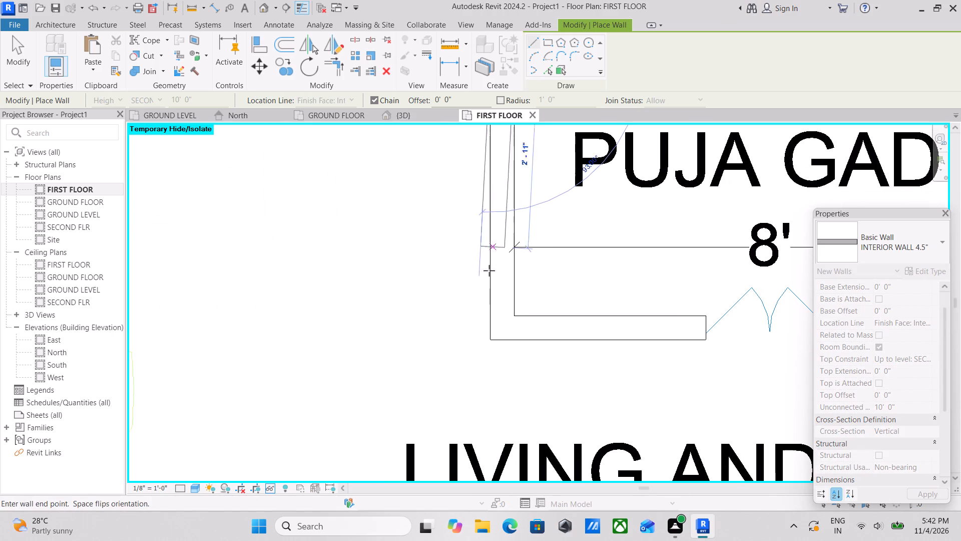
{"action": "left_click", "coordinate": [496, 341]}
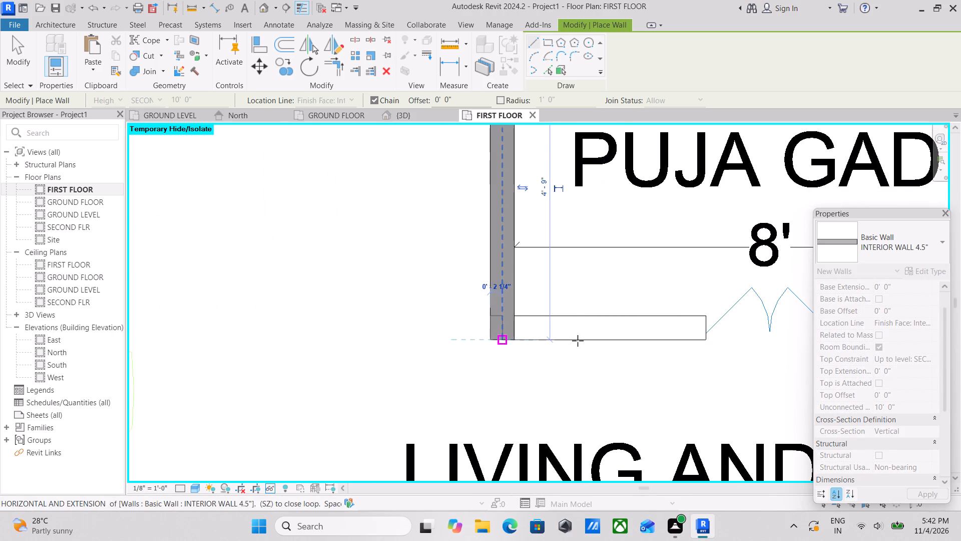
Continue the INTERIOR WALL 4.5" 8'-9" east across the Puja Gadi's south door opening and north to the lift's wall, then finish the wall command.
{"action": "middle_click_drag", "start_coordinate": [578, 341], "coordinate": [406, 288]}
{"action": "middle_click_drag", "start_coordinate": [597, 295], "coordinate": [457, 275]}
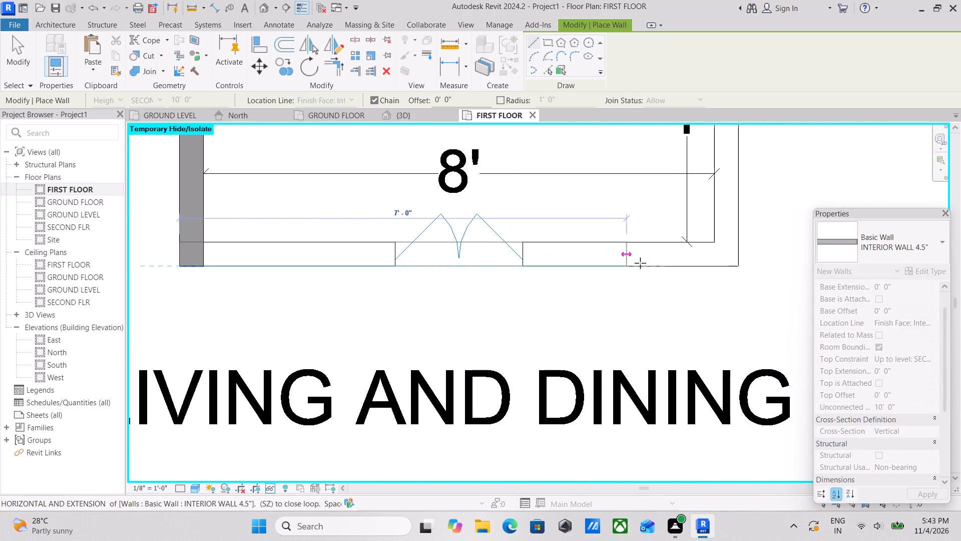
{"action": "left_click", "coordinate": [741, 263]}
{"action": "middle_click_drag", "start_coordinate": [737, 178], "coordinate": [741, 348]}
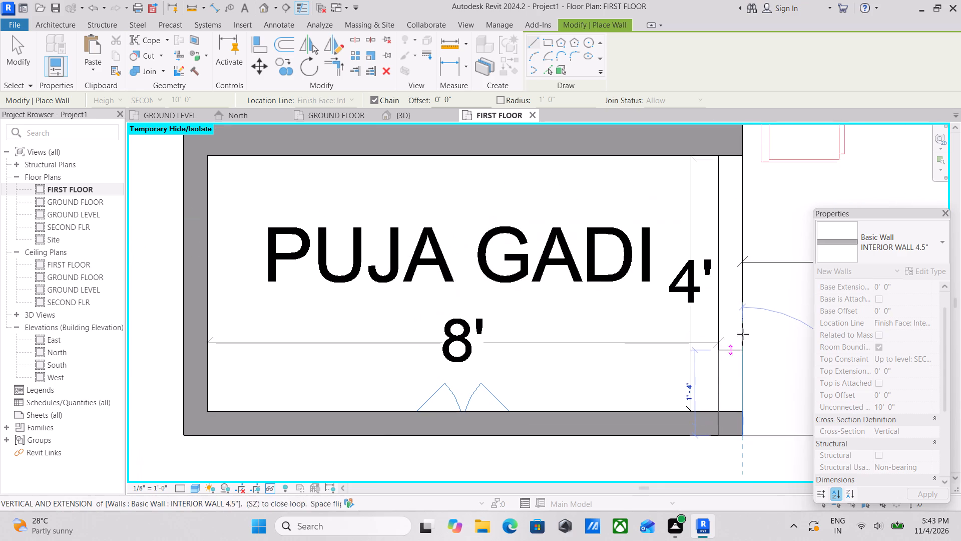
{"action": "middle_click_drag", "start_coordinate": [745, 240], "coordinate": [755, 271]}
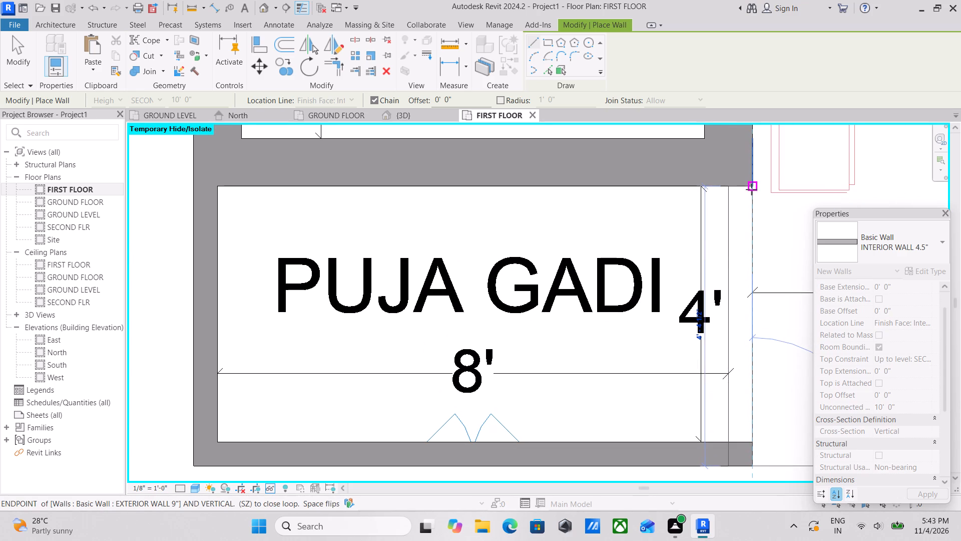
{"action": "left_click", "coordinate": [752, 188]}
{"action": "key", "text": "Escape"}
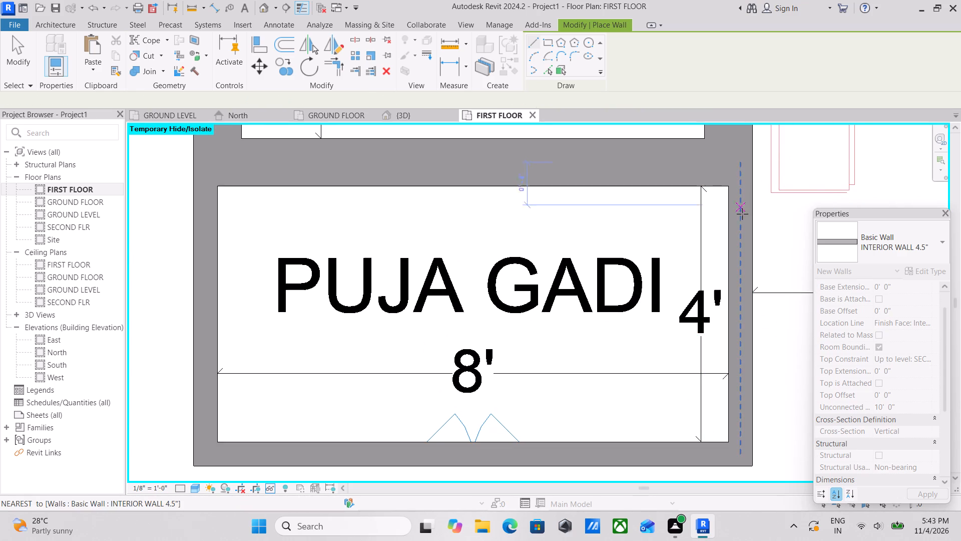
{"action": "scroll", "coordinate": [741, 216], "scroll_direction": "down", "scroll_amount": 3}
{"action": "scroll", "coordinate": [596, 277], "scroll_direction": "down", "scroll_amount": 4}
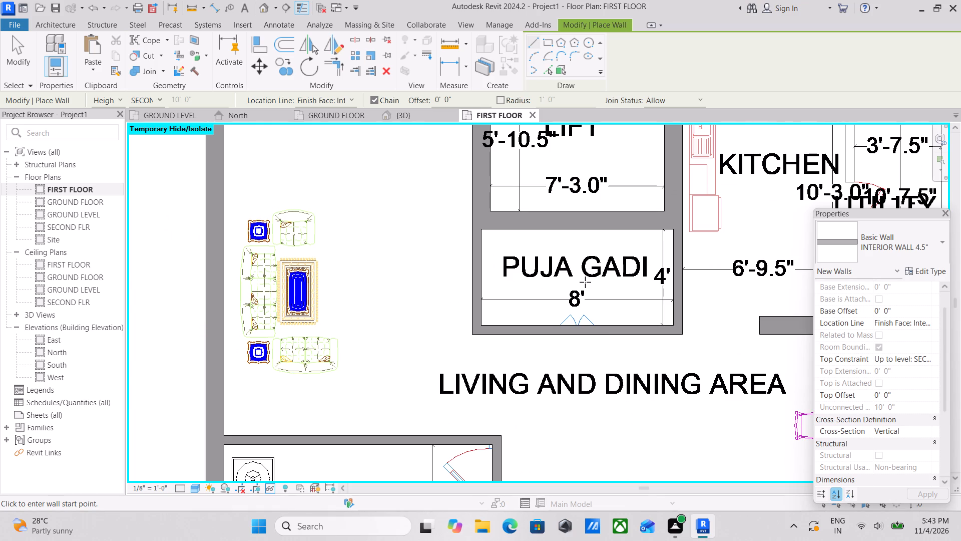
{"action": "key", "text": "Escape"}
{"action": "scroll", "coordinate": [608, 266], "scroll_direction": "down", "scroll_amount": 4}
{"action": "key", "text": "Escape"}
Draw an INTERIOR WALL 4.5" south between the kitchen and utility, from the stair-side wall to the utility's southwest corner, then end the chain.
{"action": "scroll", "coordinate": [621, 284], "scroll_direction": "up", "scroll_amount": 1}
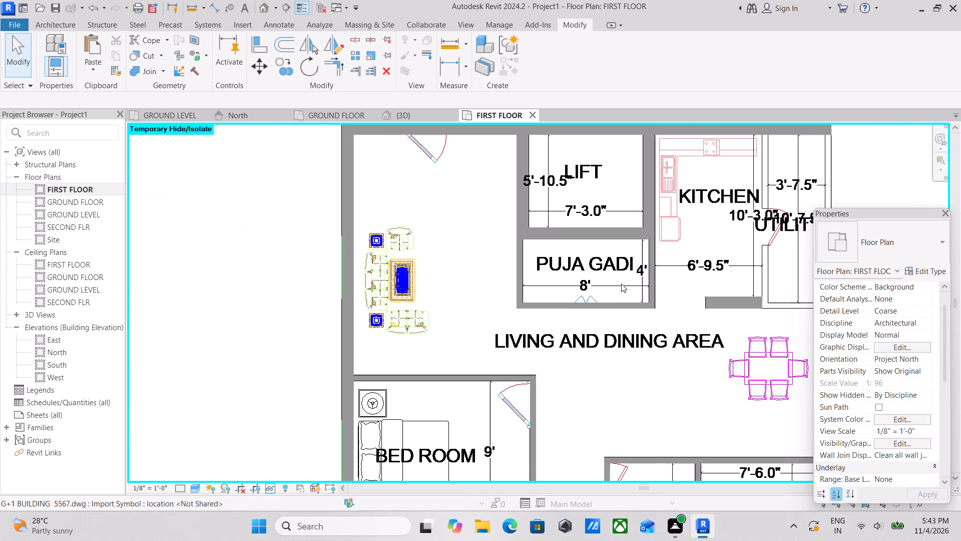
{"action": "scroll", "coordinate": [653, 260], "scroll_direction": "down", "scroll_amount": 3}
{"action": "middle_click_drag", "start_coordinate": [653, 260], "coordinate": [598, 242]}
{"action": "scroll", "coordinate": [707, 265], "scroll_direction": "up", "scroll_amount": 3}
{"action": "middle_click_drag", "start_coordinate": [705, 267], "coordinate": [699, 305]}
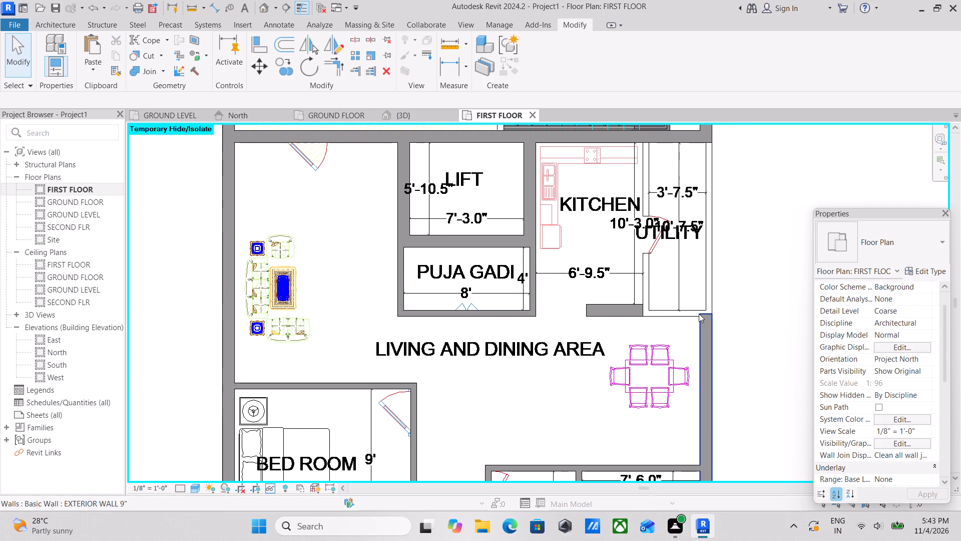
{"action": "type", "text": "WA"}
{"action": "scroll", "coordinate": [717, 150], "scroll_direction": "up", "scroll_amount": 2}
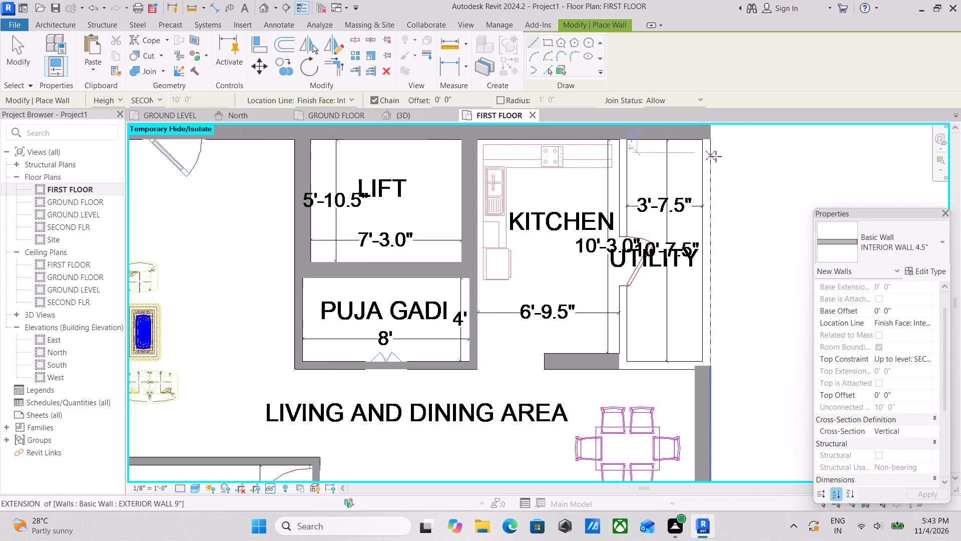
{"action": "scroll", "coordinate": [716, 156], "scroll_direction": "up", "scroll_amount": 1}
{"action": "scroll", "coordinate": [646, 162], "scroll_direction": "up", "scroll_amount": 1}
{"action": "middle_click_drag", "start_coordinate": [652, 183], "coordinate": [653, 259]}
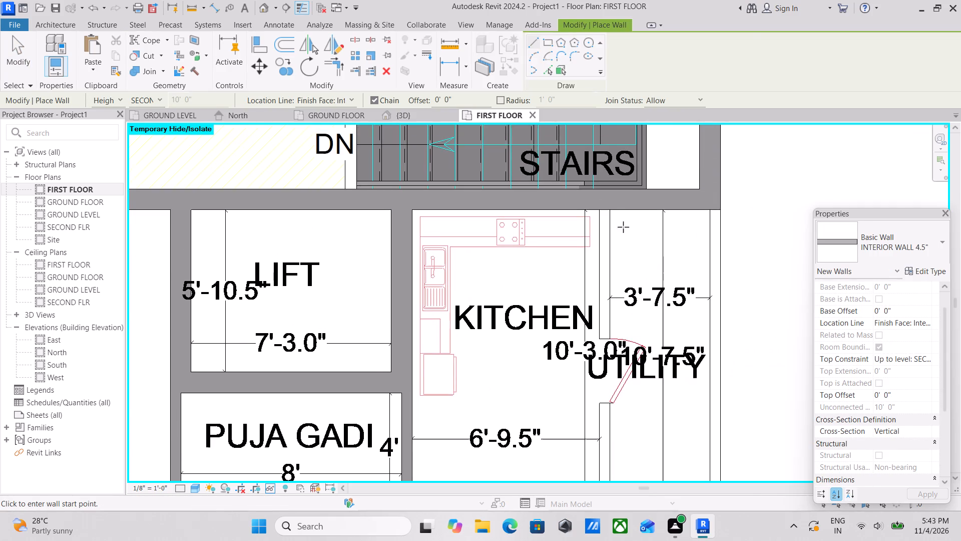
{"action": "scroll", "coordinate": [619, 217], "scroll_direction": "up", "scroll_amount": 2}
{"action": "left_click", "coordinate": [610, 207]}
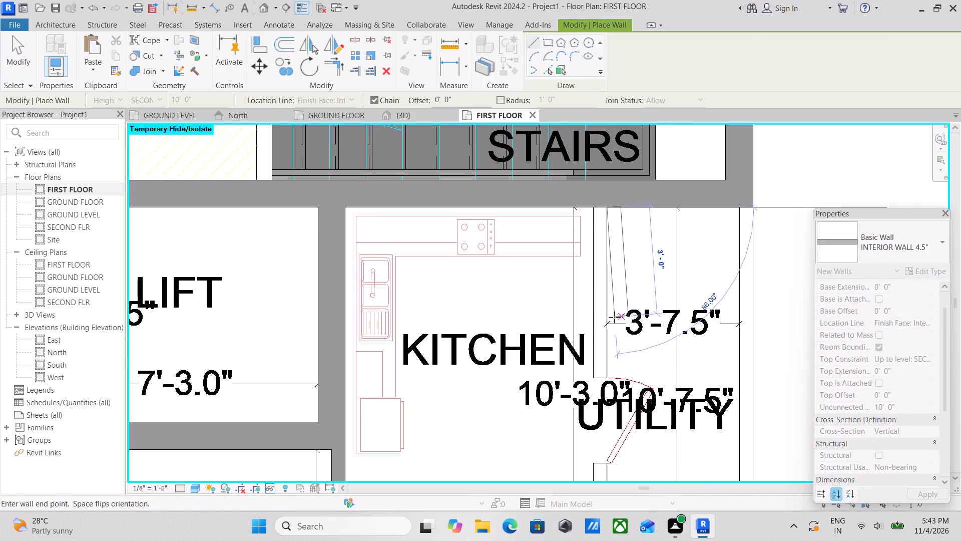
{"action": "key", "text": "space"}
{"action": "middle_click_drag", "start_coordinate": [614, 319], "coordinate": [614, 89]}
{"action": "scroll", "coordinate": [614, 319], "scroll_direction": "down", "scroll_amount": 1}
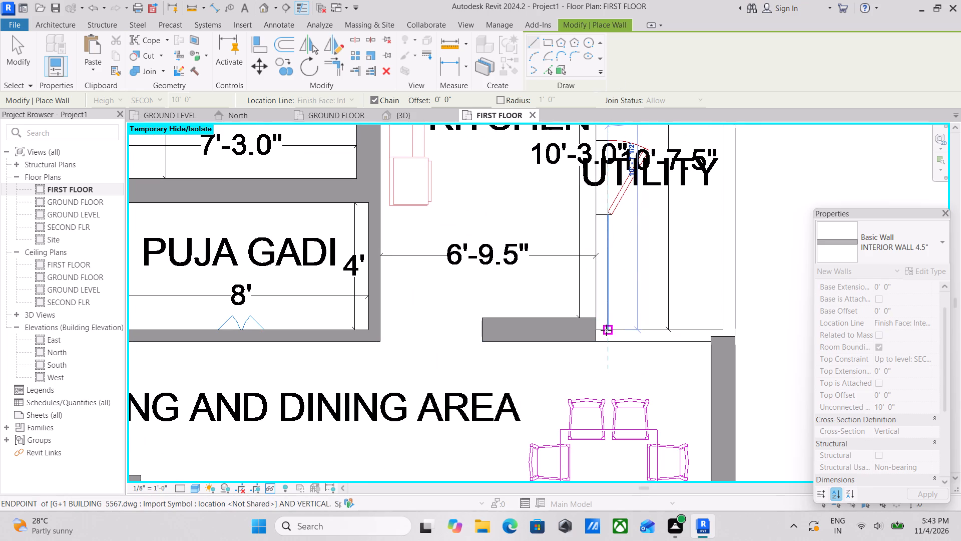
{"action": "left_click", "coordinate": [606, 330]}
{"action": "key", "text": "Escape"}
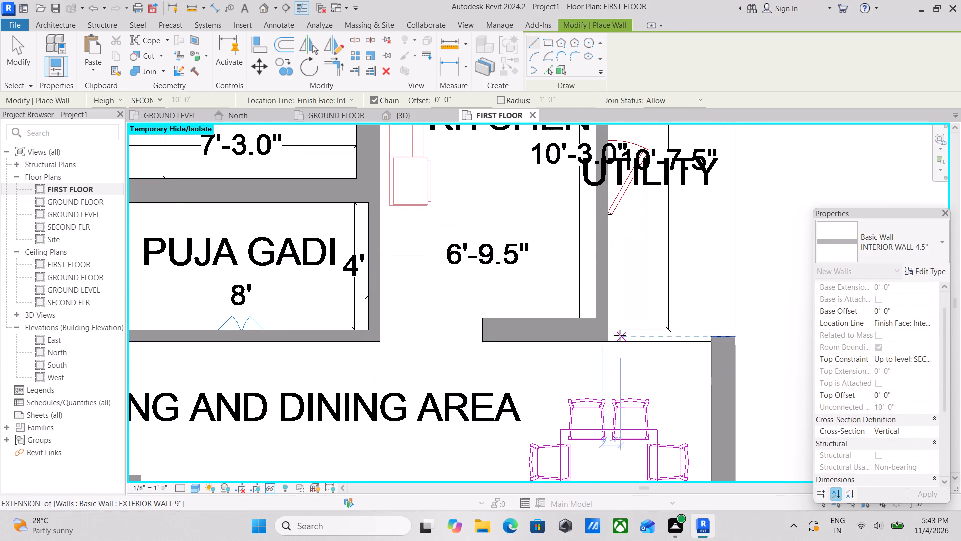
Draw a 3'-7 1/2" INTERIOR WALL 4.5" east along the utility's south CAD line to its southeast corner.
{"action": "scroll", "coordinate": [617, 333], "scroll_direction": "up", "scroll_amount": 3}
{"action": "left_click", "coordinate": [601, 330]}
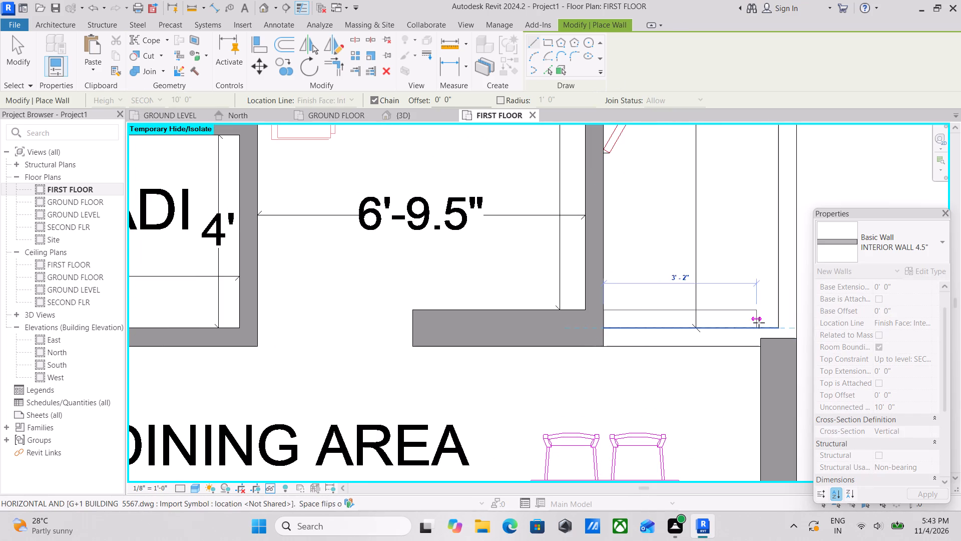
{"action": "middle_click_drag", "start_coordinate": [745, 325], "coordinate": [679, 327]}
{"action": "key", "text": "space"}
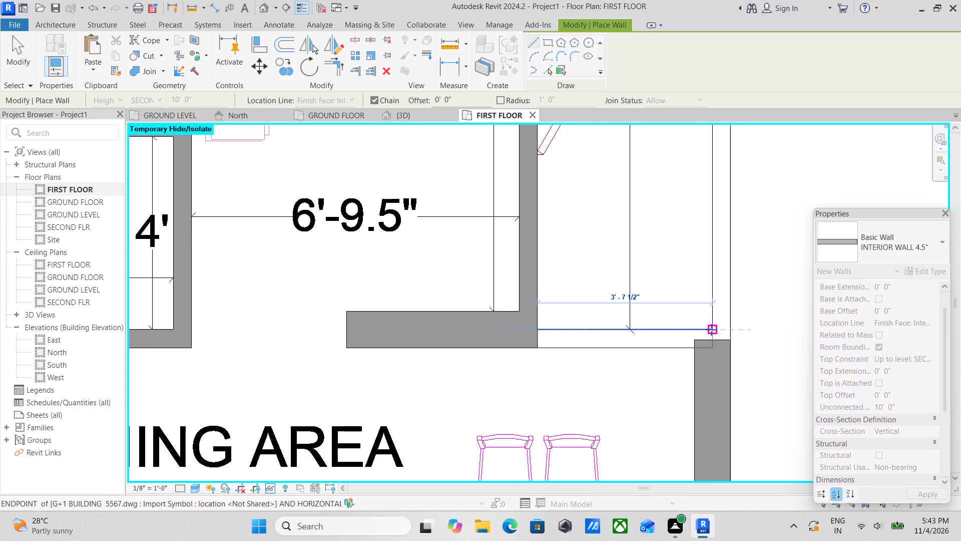
{"action": "left_click", "coordinate": [711, 330]}
Continue the INTERIOR WALL 4.5" north along the utility's east CAD line to the stair-side wall, then finish the wall command.
{"action": "middle_click_drag", "start_coordinate": [738, 218], "coordinate": [722, 338]}
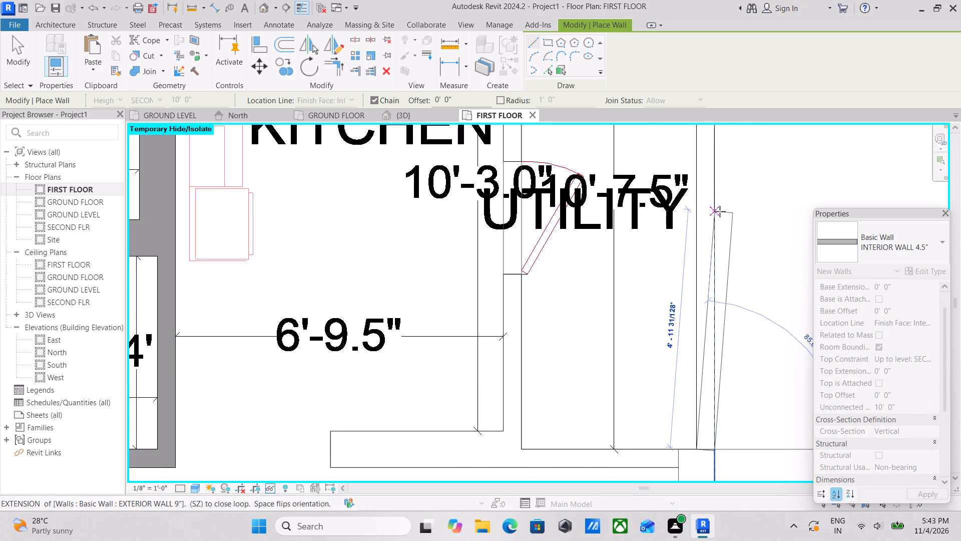
{"action": "middle_click_drag", "start_coordinate": [699, 184], "coordinate": [686, 386]}
{"action": "scroll", "coordinate": [700, 241], "scroll_direction": "down", "scroll_amount": 1}
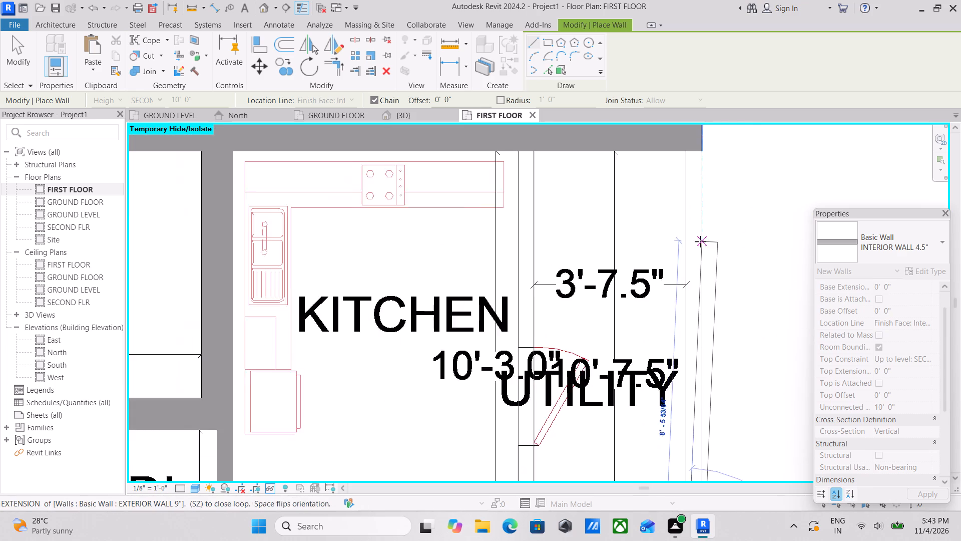
{"action": "middle_click_drag", "start_coordinate": [698, 268], "coordinate": [670, 341]}
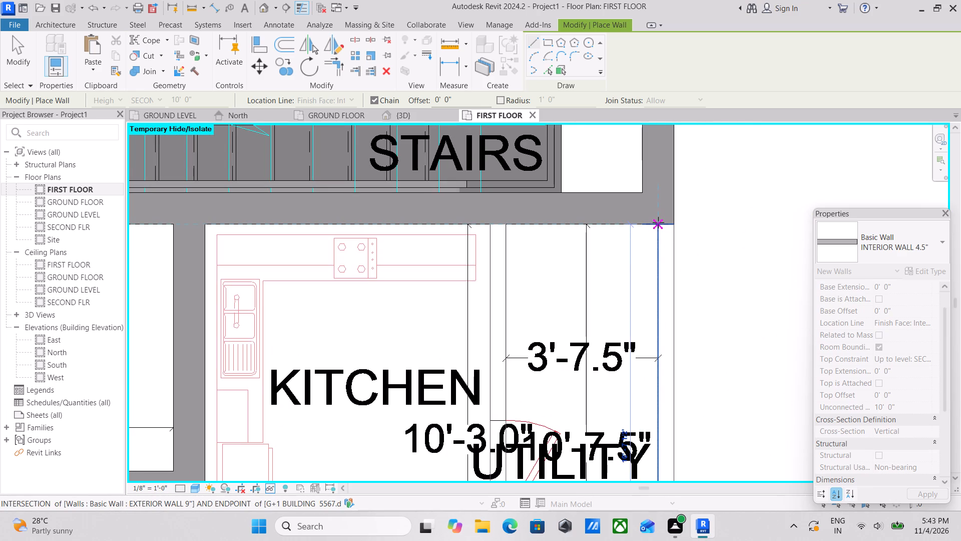
{"action": "left_click", "coordinate": [658, 222]}
{"action": "key", "text": "Escape"}
{"action": "scroll", "coordinate": [670, 247], "scroll_direction": "down", "scroll_amount": 4}
{"action": "scroll", "coordinate": [715, 258], "scroll_direction": "down", "scroll_amount": 1}
{"action": "key", "text": "Escape"}
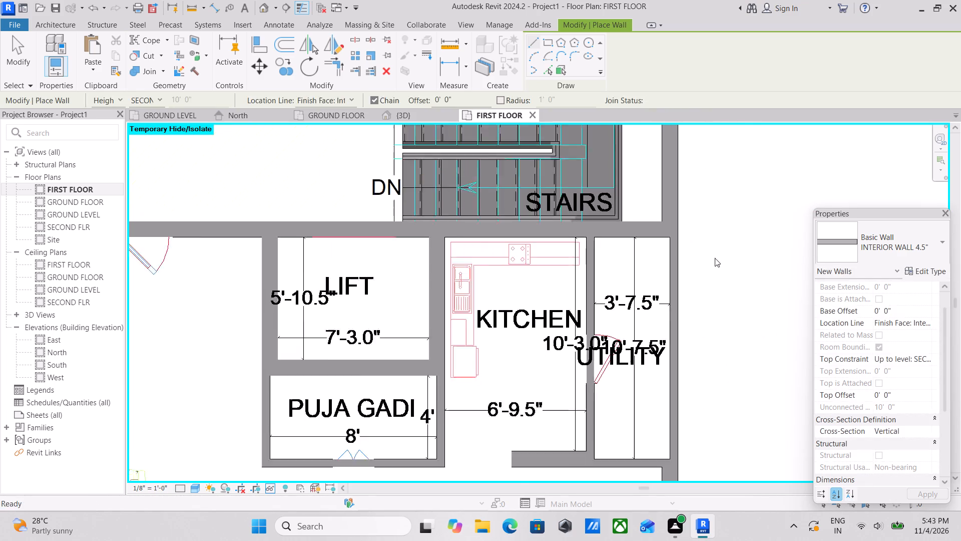
{"action": "scroll", "coordinate": [715, 258], "scroll_direction": "down", "scroll_amount": 2}
{"action": "key", "text": "Escape"}
{"action": "scroll", "coordinate": [576, 264], "scroll_direction": "down", "scroll_amount": 3}
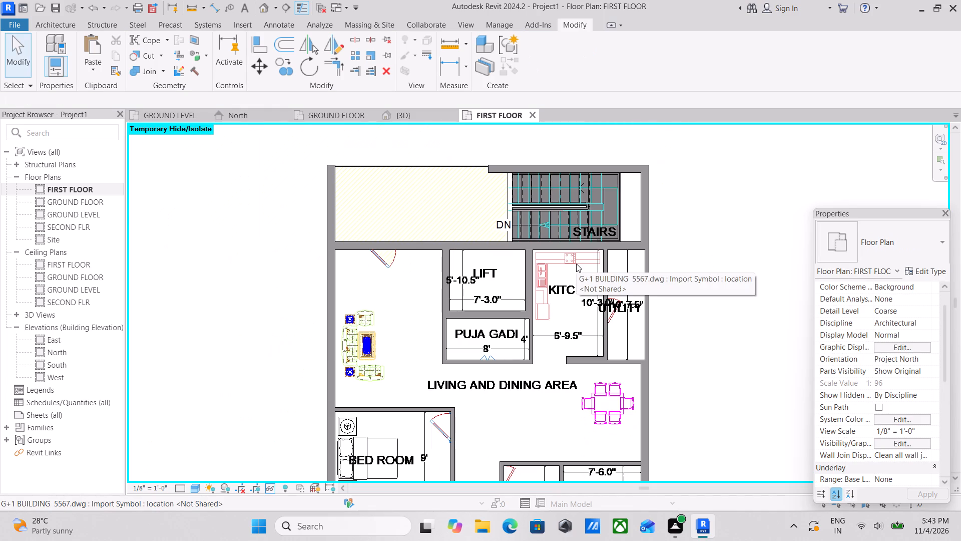
Examine the building's ground and first floor walls from several sides in the 3D view.
{"action": "left_click", "coordinate": [409, 114]}
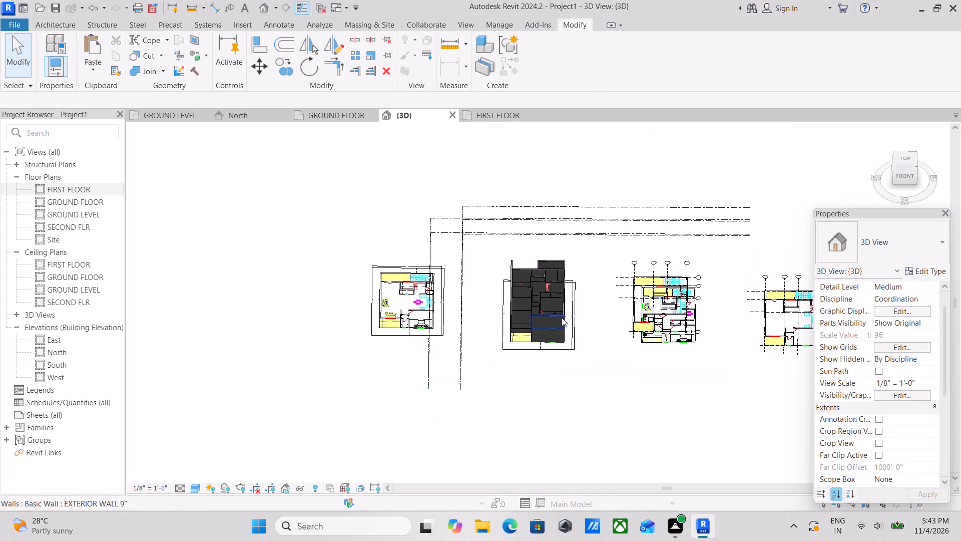
{"action": "scroll", "coordinate": [562, 318], "scroll_direction": "up", "scroll_amount": 2}
{"action": "middle_click_drag", "start_coordinate": [575, 350], "coordinate": [456, 108], "text": "shift"}
{"action": "middle_click_drag", "start_coordinate": [583, 327], "coordinate": [595, 340], "text": "shift"}
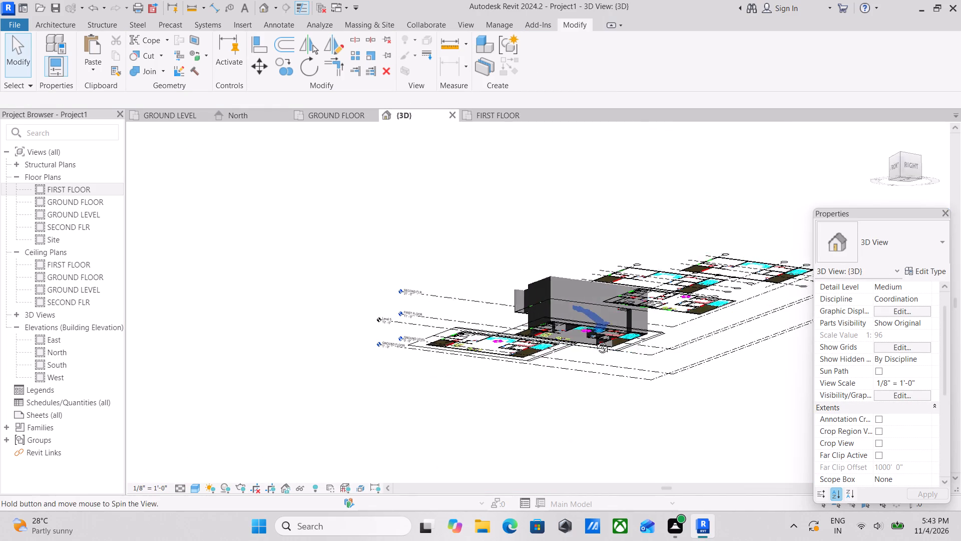
{"action": "middle_click_drag", "start_coordinate": [595, 340], "coordinate": [728, 504], "text": "shift"}
{"action": "middle_click_drag", "start_coordinate": [572, 321], "coordinate": [650, 377], "text": "shift"}
{"action": "middle_click_drag", "start_coordinate": [613, 385], "coordinate": [696, 408], "text": "shift"}
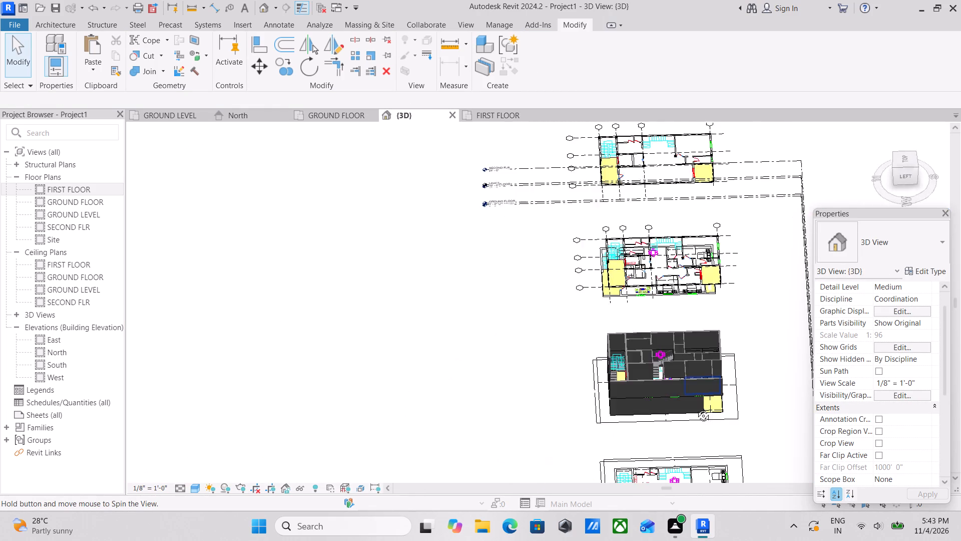
{"action": "middle_click_drag", "start_coordinate": [696, 408], "coordinate": [448, 260], "text": "shift"}
{"action": "middle_click_drag", "start_coordinate": [453, 263], "coordinate": [479, 300], "text": "shift"}
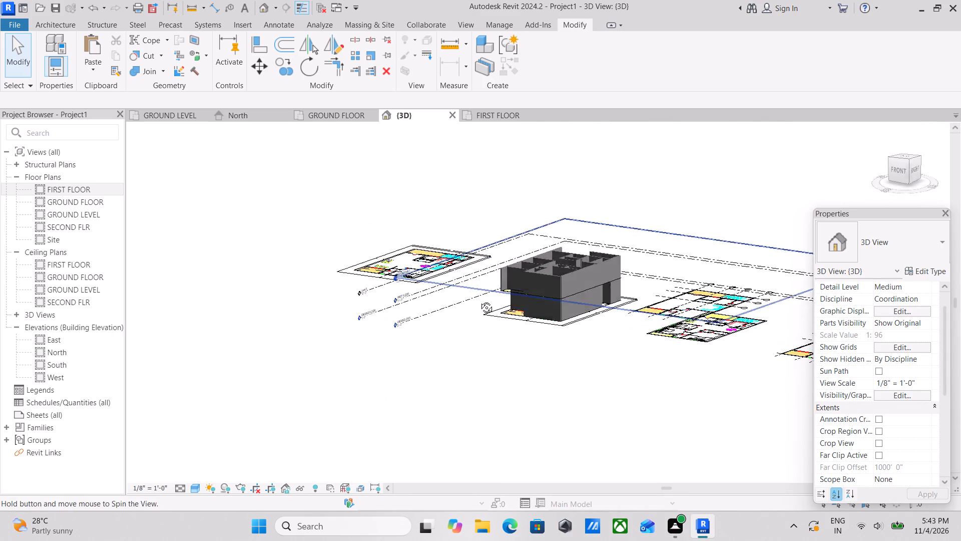
{"action": "middle_click_drag", "start_coordinate": [479, 300], "coordinate": [534, 394], "text": "shift"}
{"action": "scroll", "coordinate": [531, 346], "scroll_direction": "up", "scroll_amount": 7}
{"action": "scroll", "coordinate": [577, 278], "scroll_direction": "up", "scroll_amount": 3}
{"action": "scroll", "coordinate": [583, 234], "scroll_direction": "down", "scroll_amount": 1, "text": "shift"}
{"action": "middle_click_drag", "start_coordinate": [583, 234], "coordinate": [523, 264], "text": "shift"}
{"action": "scroll", "coordinate": [572, 254], "scroll_direction": "down", "scroll_amount": 2}
{"action": "middle_click_drag", "start_coordinate": [576, 267], "coordinate": [594, 319]}
{"action": "middle_click_drag", "start_coordinate": [591, 316], "coordinate": [589, 234], "text": "shift"}
{"action": "middle_click_drag", "start_coordinate": [499, 300], "coordinate": [550, 238], "text": "shift"}
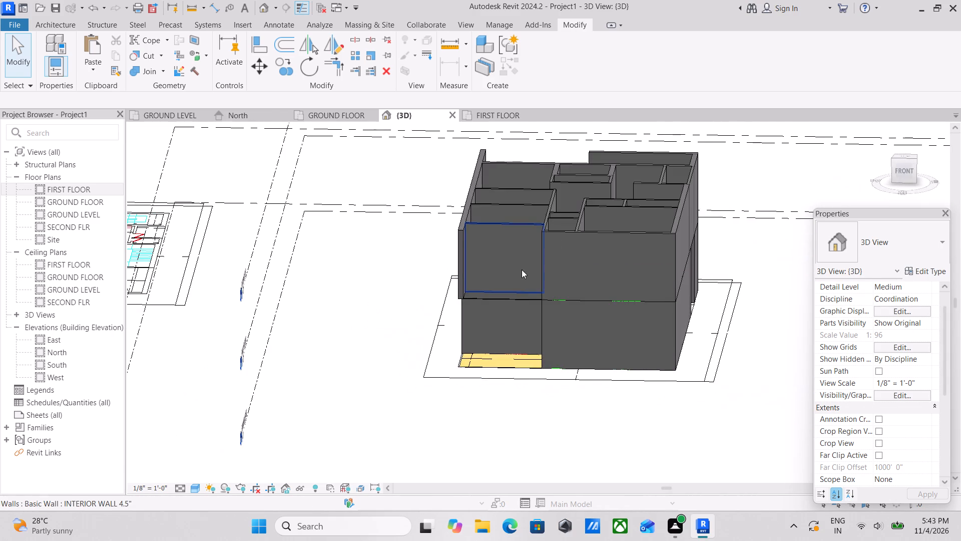
{"action": "middle_click_drag", "start_coordinate": [530, 276], "coordinate": [589, 333], "text": "shift"}
{"action": "middle_click_drag", "start_coordinate": [586, 305], "coordinate": [628, 380], "text": "shift"}
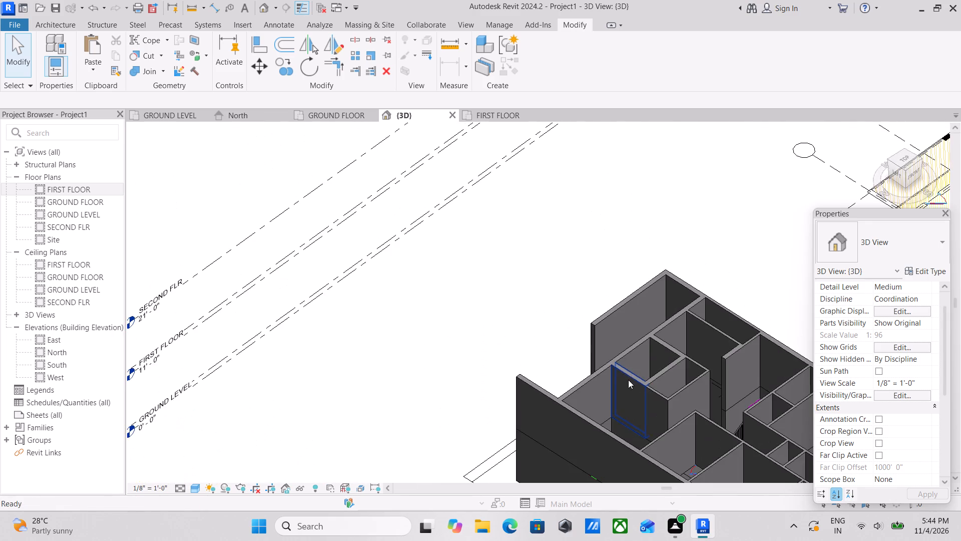
{"action": "middle_click_drag", "start_coordinate": [604, 365], "coordinate": [460, 262]}
{"action": "scroll", "coordinate": [460, 266], "scroll_direction": "down", "scroll_amount": 2}
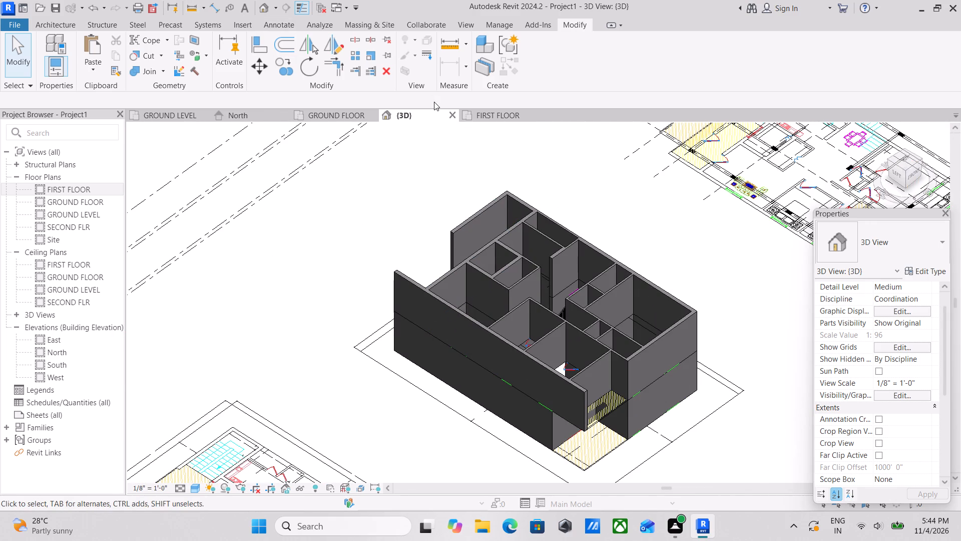
Examine the ground floor plan from the stairs and lift down to the living area and bedroom.
{"action": "left_click", "coordinate": [311, 118]}
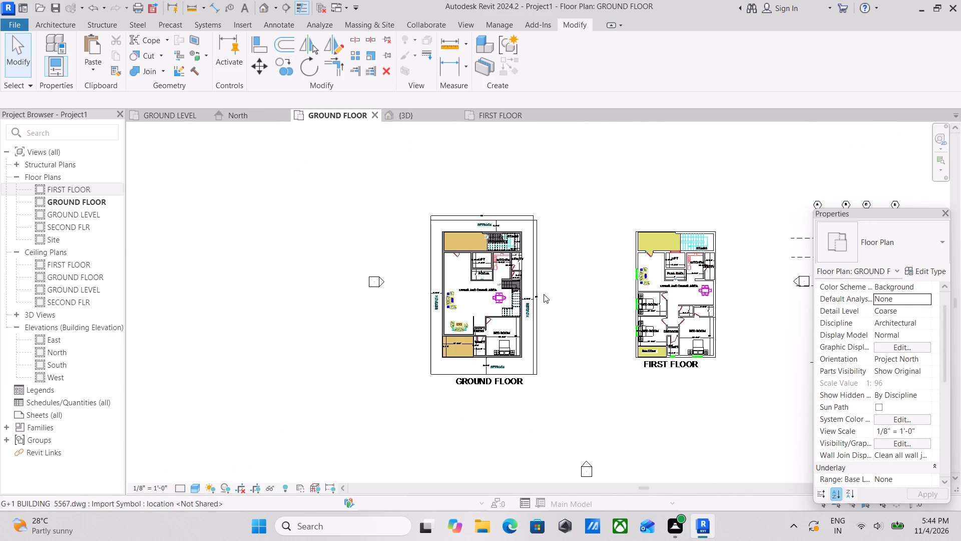
{"action": "scroll", "coordinate": [528, 315], "scroll_direction": "up", "scroll_amount": 3}
{"action": "scroll", "coordinate": [485, 293], "scroll_direction": "up", "scroll_amount": 4}
{"action": "scroll", "coordinate": [477, 264], "scroll_direction": "down", "scroll_amount": 4}
{"action": "middle_click_drag", "start_coordinate": [406, 238], "coordinate": [447, 326]}
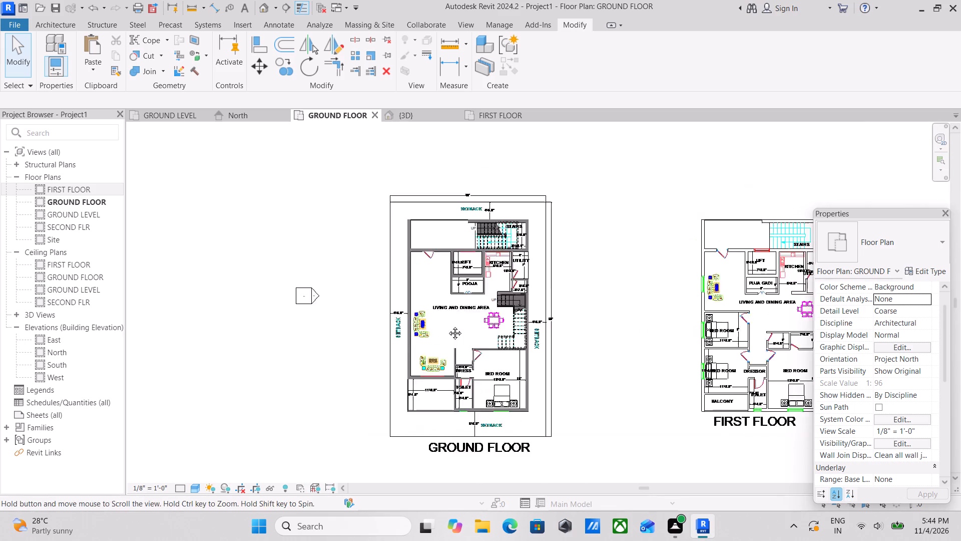
{"action": "middle_click_drag", "start_coordinate": [447, 326], "coordinate": [459, 349]}
{"action": "scroll", "coordinate": [462, 367], "scroll_direction": "up", "scroll_amount": 6}
{"action": "middle_click_drag", "start_coordinate": [465, 334], "coordinate": [414, 326]}
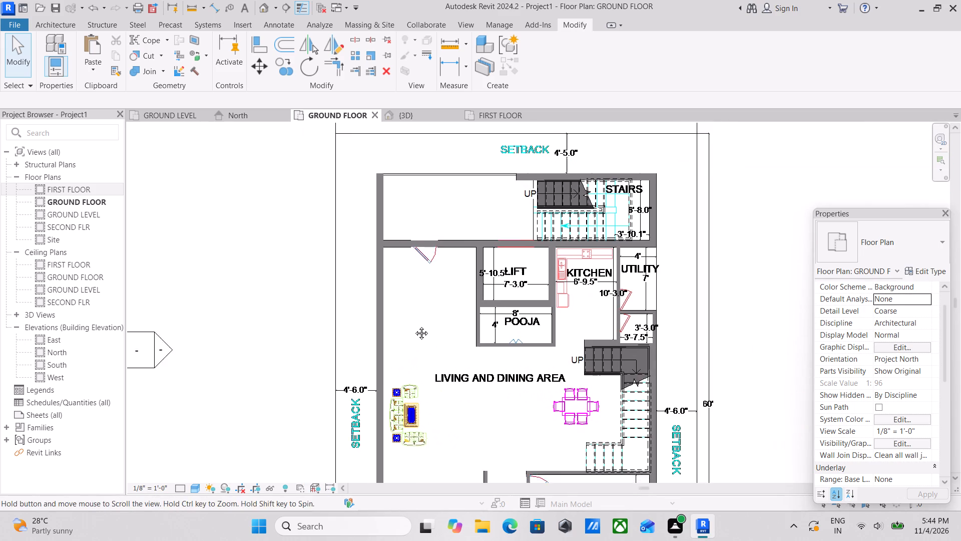
{"action": "middle_click_drag", "start_coordinate": [414, 326], "coordinate": [412, 325]}
{"action": "scroll", "coordinate": [433, 175], "scroll_direction": "up", "scroll_amount": 2}
{"action": "middle_click_drag", "start_coordinate": [444, 209], "coordinate": [371, 192]}
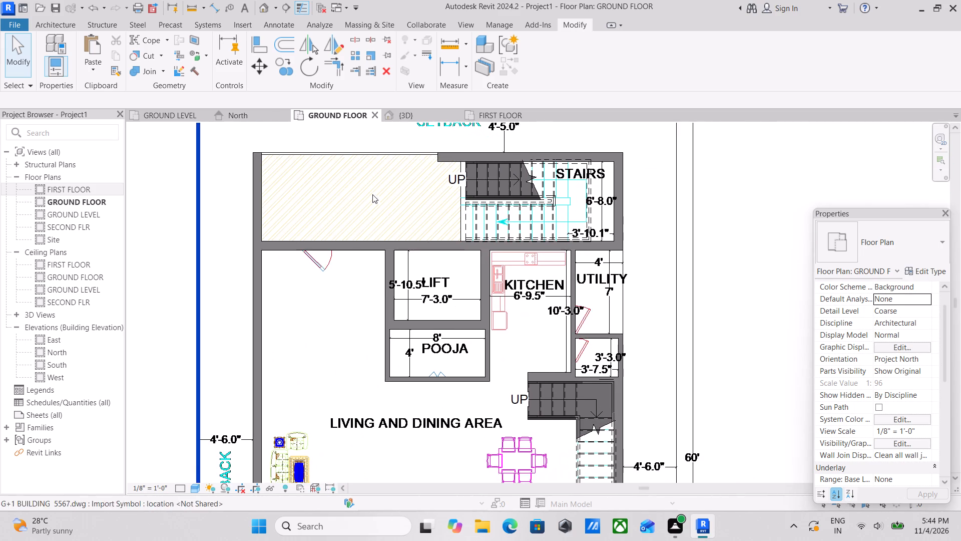
{"action": "middle_click_drag", "start_coordinate": [327, 292], "coordinate": [342, 222]}
{"action": "scroll", "coordinate": [343, 220], "scroll_direction": "down", "scroll_amount": 2}
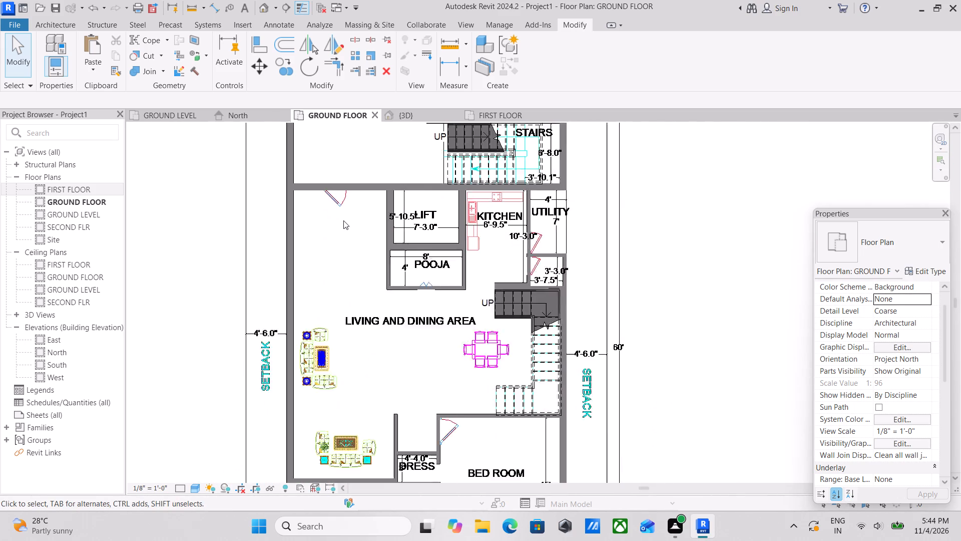
{"action": "scroll", "coordinate": [343, 220], "scroll_direction": "down", "scroll_amount": 1}
{"action": "middle_click_drag", "start_coordinate": [343, 220], "coordinate": [375, 305]}
{"action": "scroll", "coordinate": [374, 195], "scroll_direction": "down", "scroll_amount": 1}
{"action": "middle_click_drag", "start_coordinate": [378, 201], "coordinate": [389, 252]}
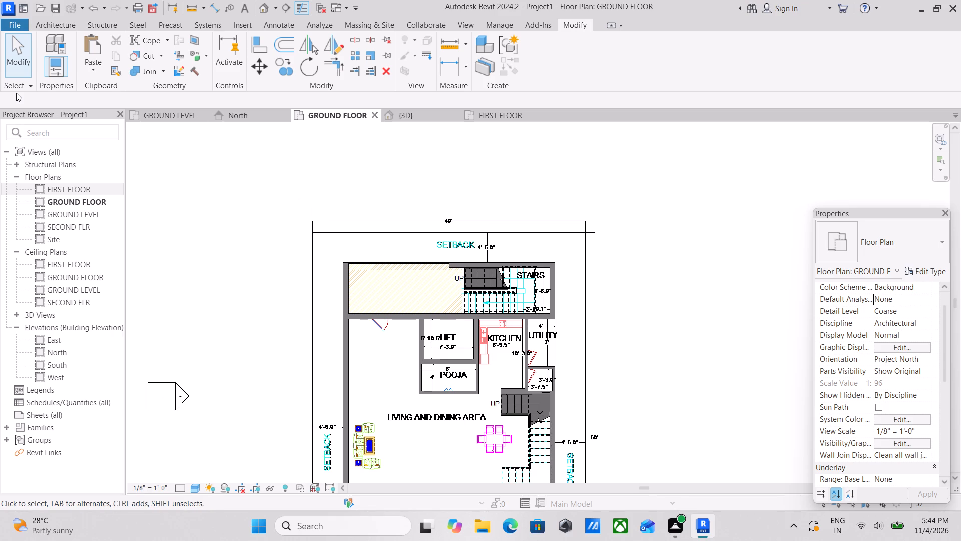
Start an architectural floor on the GROUND FLOOR plan and duplicate the Generic - 12" type as FLOORING CALCUTTA 6".
{"action": "left_click", "coordinate": [55, 23]}
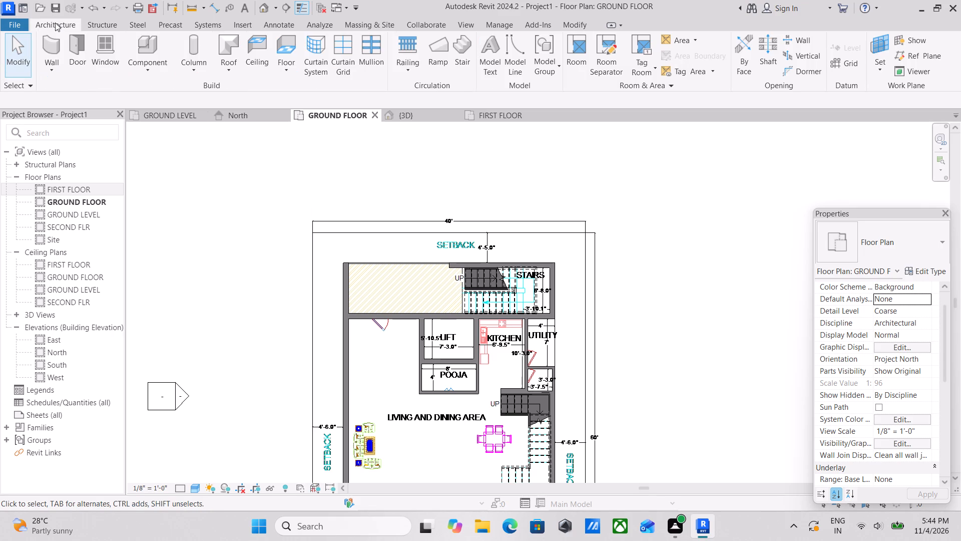
{"action": "scroll", "coordinate": [616, 292], "scroll_direction": "down", "scroll_amount": 1}
{"action": "middle_click_drag", "start_coordinate": [616, 292], "coordinate": [607, 230]}
{"action": "key", "text": "w"}
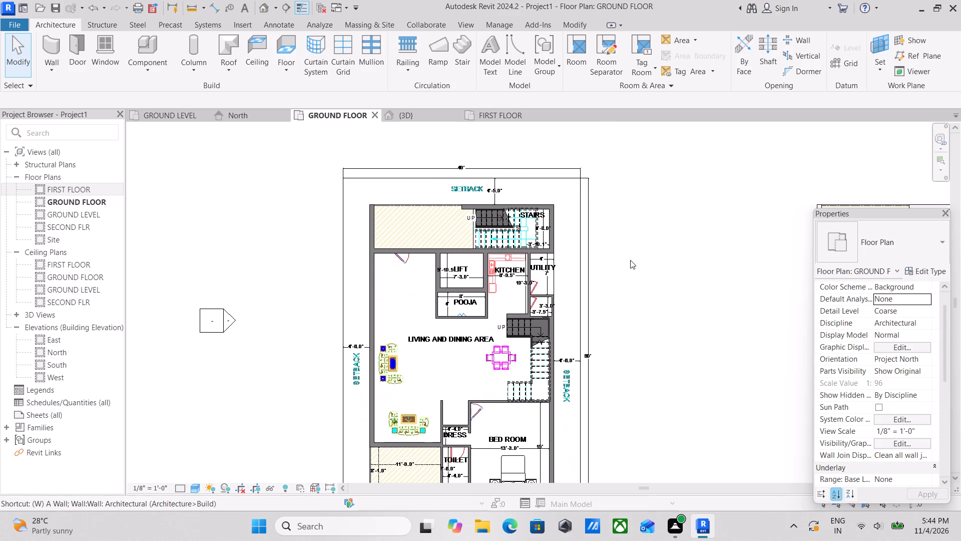
{"action": "key", "text": "Escape"}
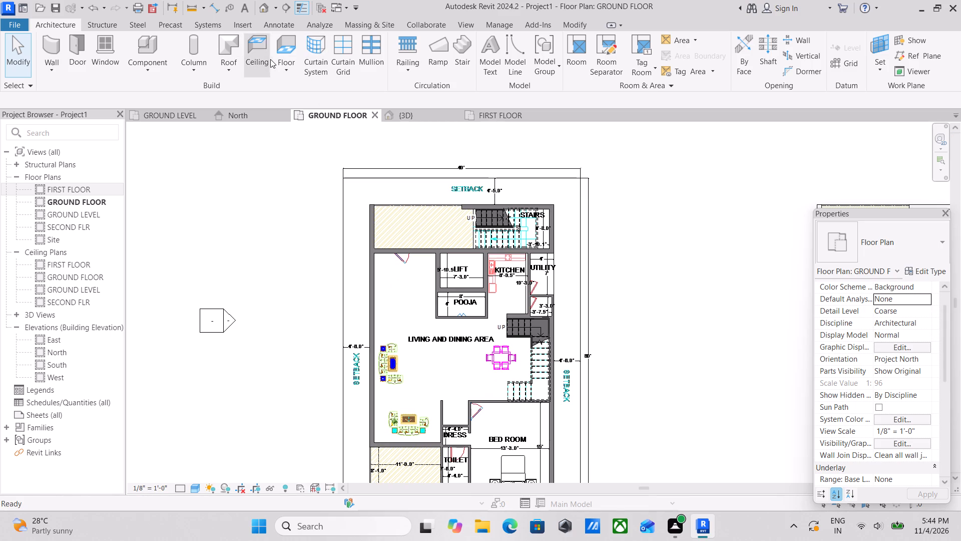
{"action": "left_click", "coordinate": [278, 66]}
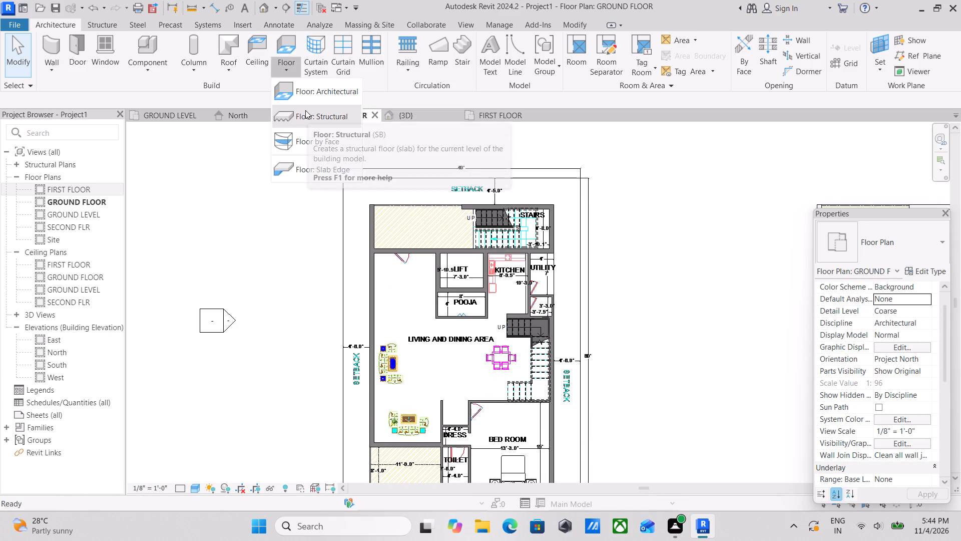
{"action": "left_click", "coordinate": [320, 97]}
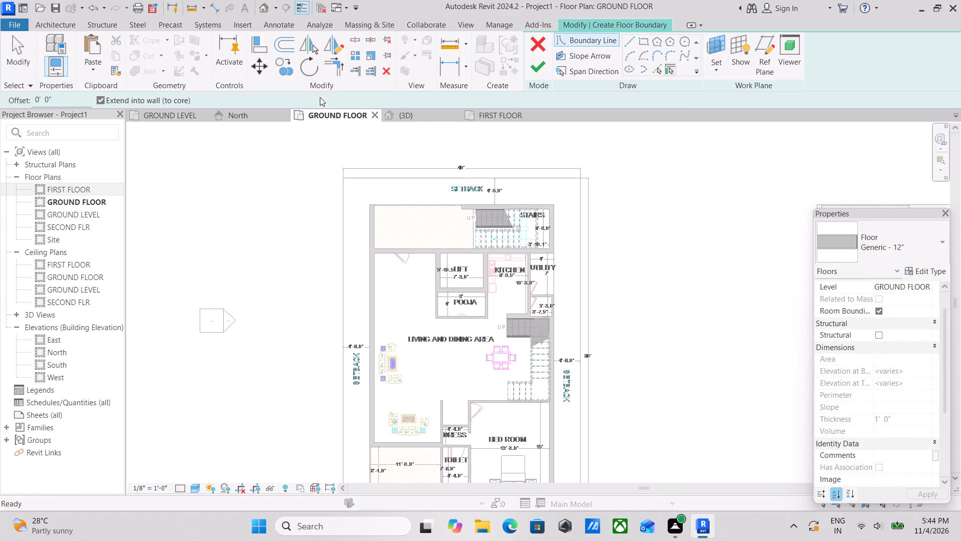
{"action": "left_click", "coordinate": [928, 270]}
{"action": "left_click", "coordinate": [936, 124]}
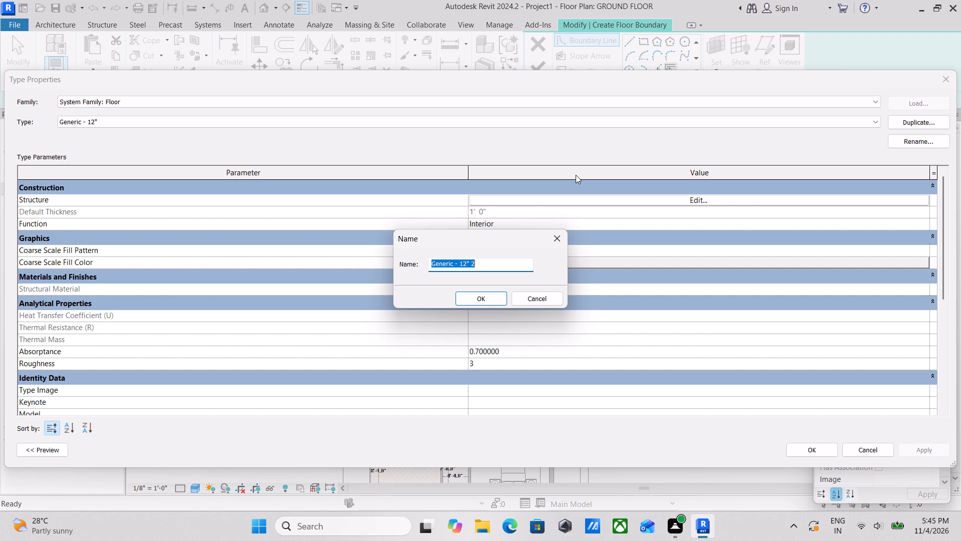
{"action": "type", "text": "FLOORI"}
{"action": "type", "text": "NH"}
{"action": "key", "text": "space"}
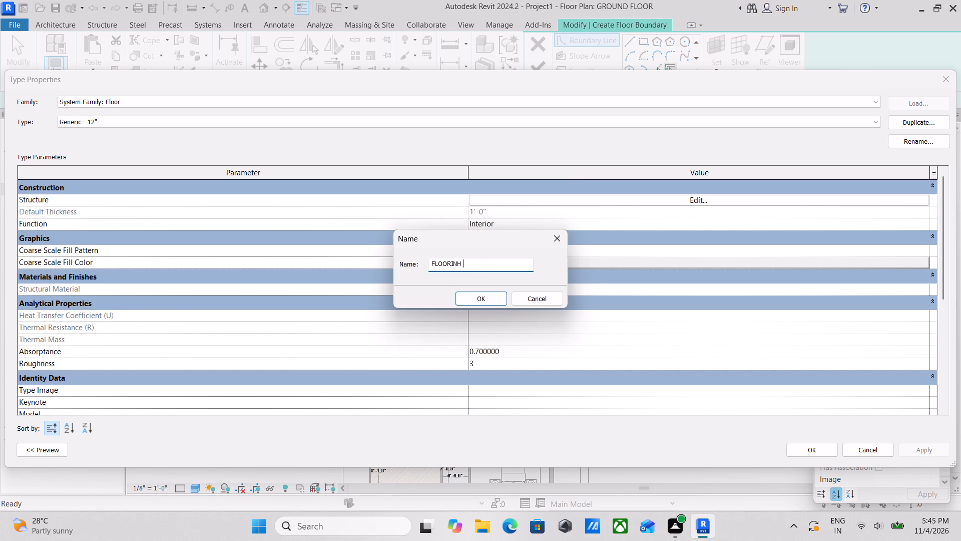
{"action": "key", "text": "BackSpace"}
{"action": "key", "text": "BackSpace"}
{"action": "type", "text": "G"}
{"action": "key", "text": "space"}
{"action": "type", "text": "CAL"}
{"action": "type", "text": "CUTTA"}
{"action": "key", "text": "space"}
{"action": "type", "text": "6"}
{"action": "key", "text": "shift+quotedbl"}
{"action": "left_click", "coordinate": [469, 305]}
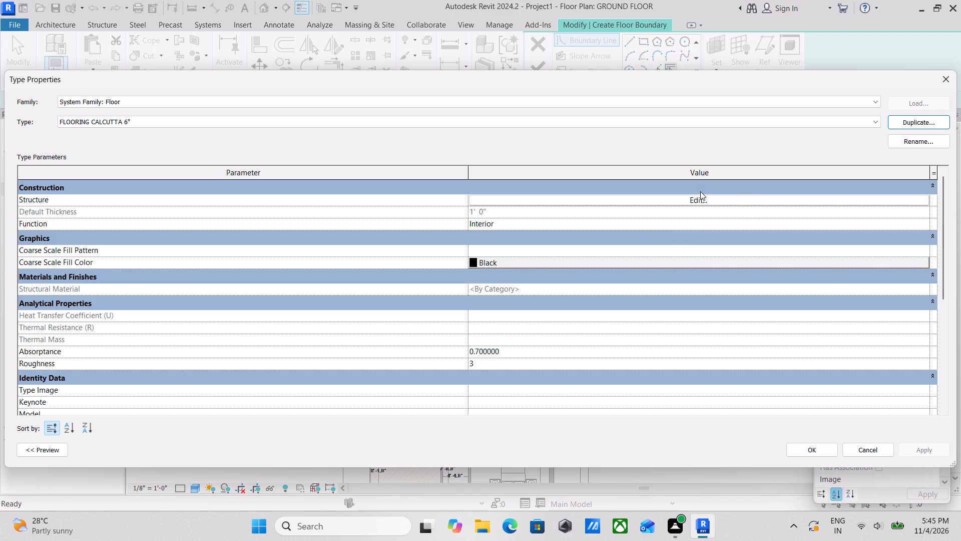
Create a new material named MARBLE while editing the structure layer's material in the new floor type.
{"action": "left_click", "coordinate": [693, 202]}
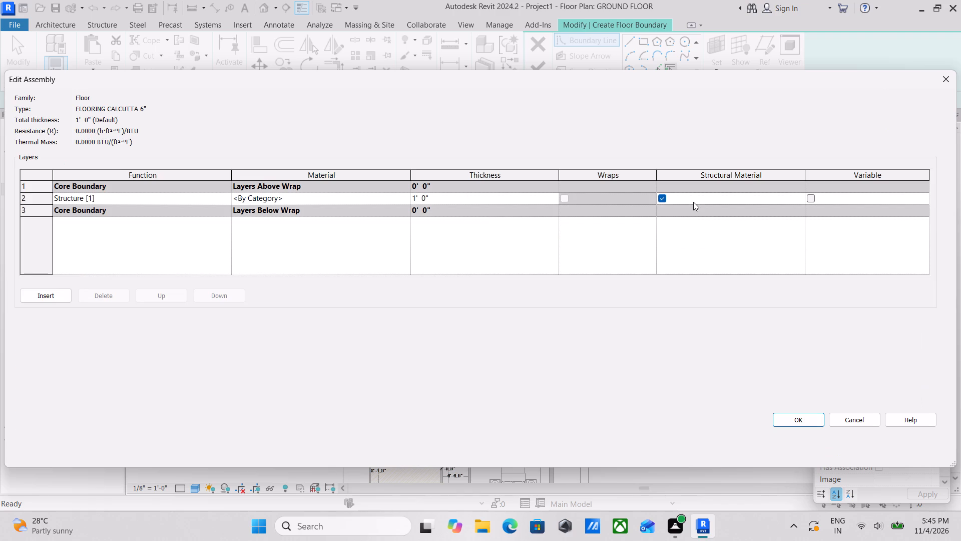
{"action": "left_click", "coordinate": [400, 198]}
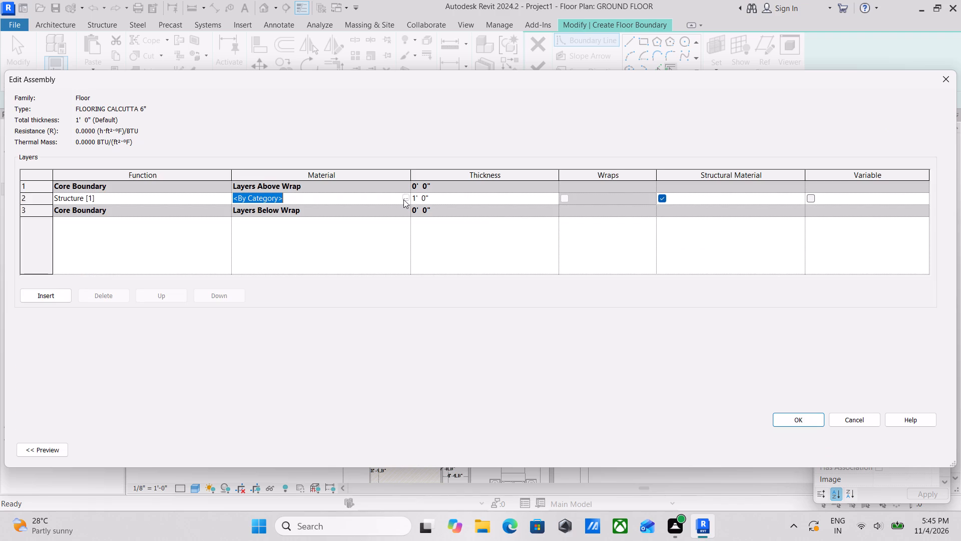
{"action": "left_click", "coordinate": [407, 198]}
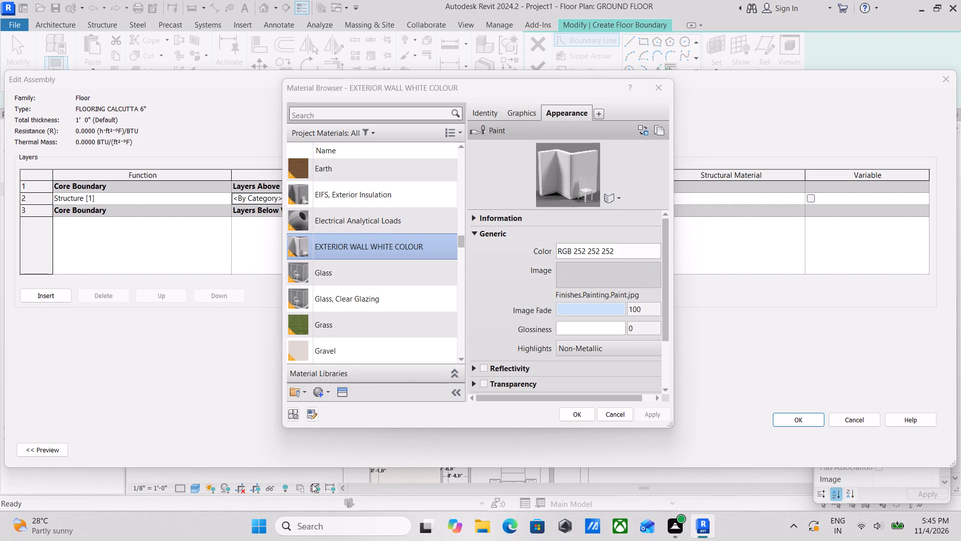
{"action": "left_click", "coordinate": [318, 392]}
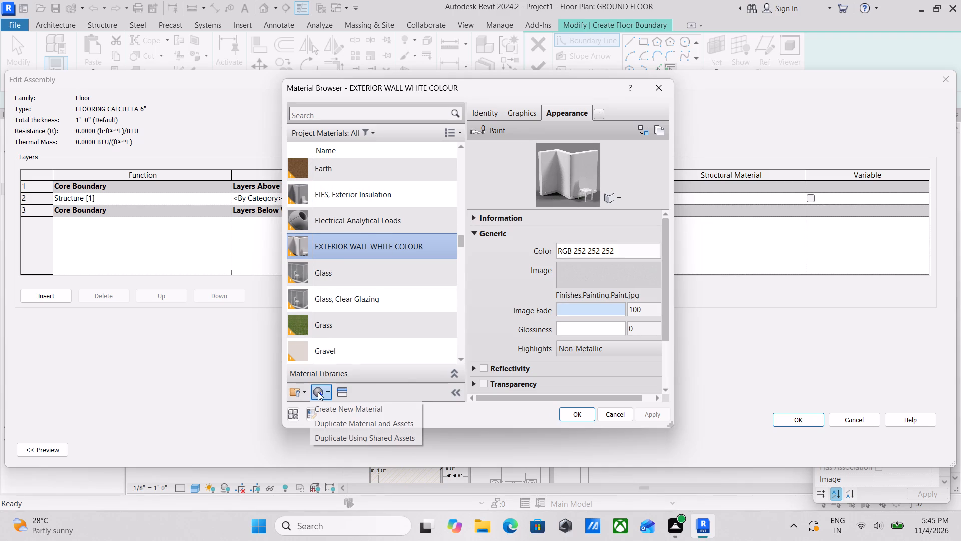
{"action": "left_click", "coordinate": [347, 416]}
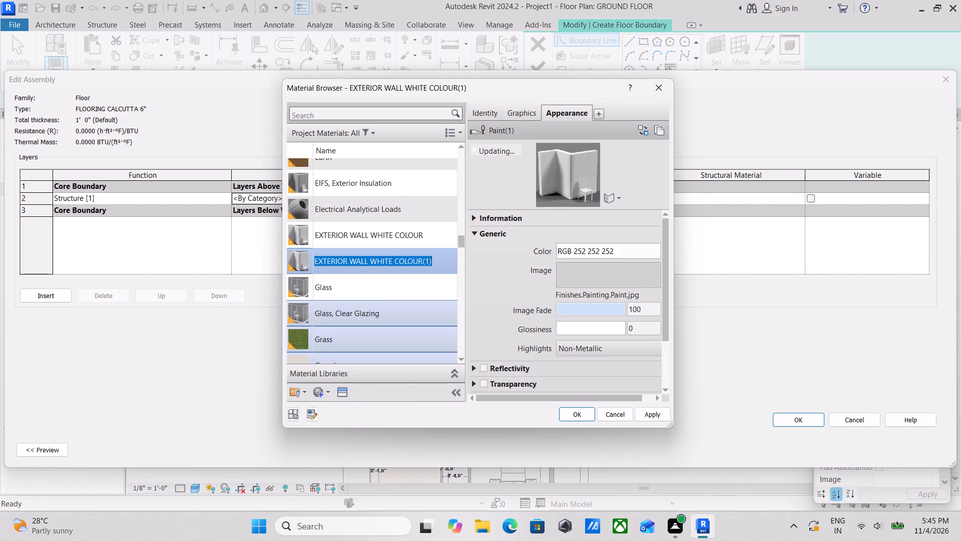
{"action": "left_click", "coordinate": [323, 388]}
{"action": "left_click", "coordinate": [328, 403]}
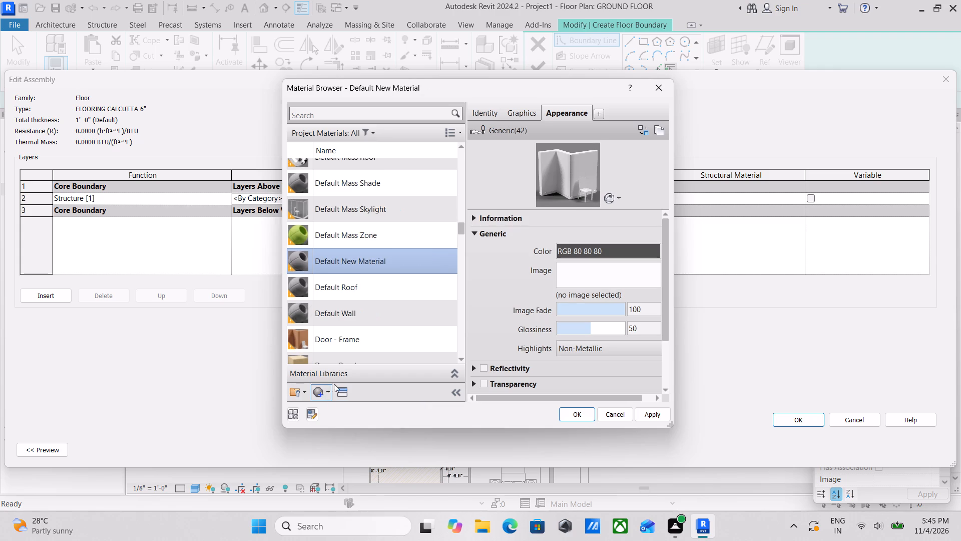
{"action": "right_click", "coordinate": [351, 244]}
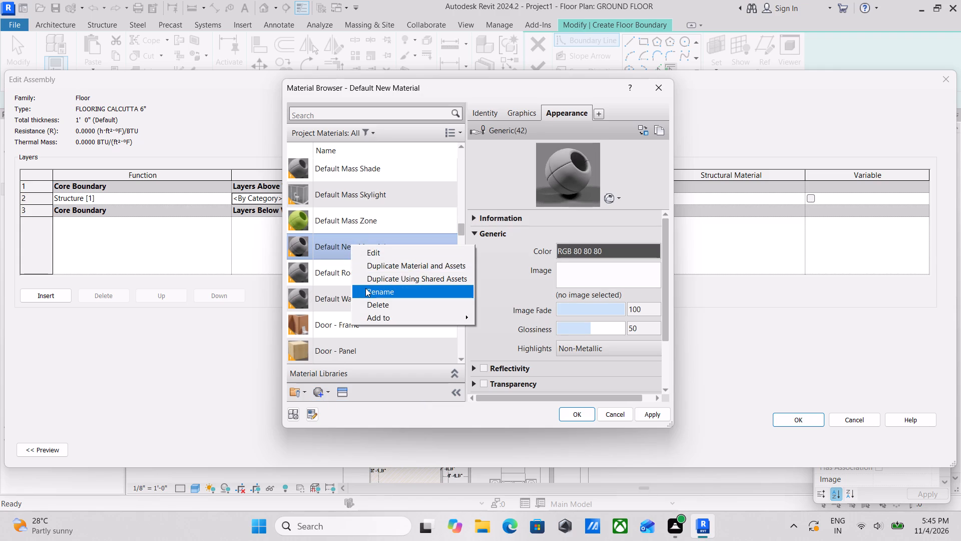
{"action": "left_click", "coordinate": [365, 288]}
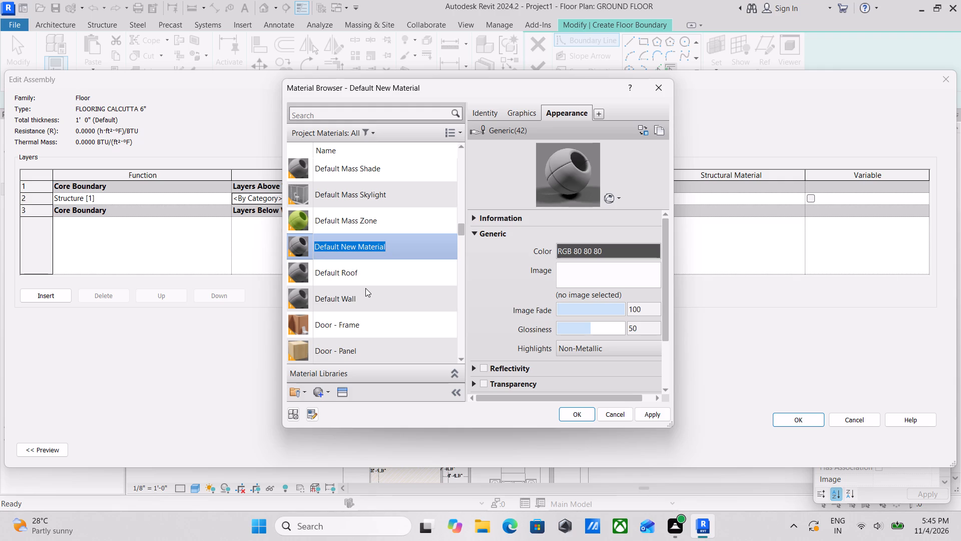
{"action": "type", "text": "MARBLE"}
{"action": "key", "text": "space"}
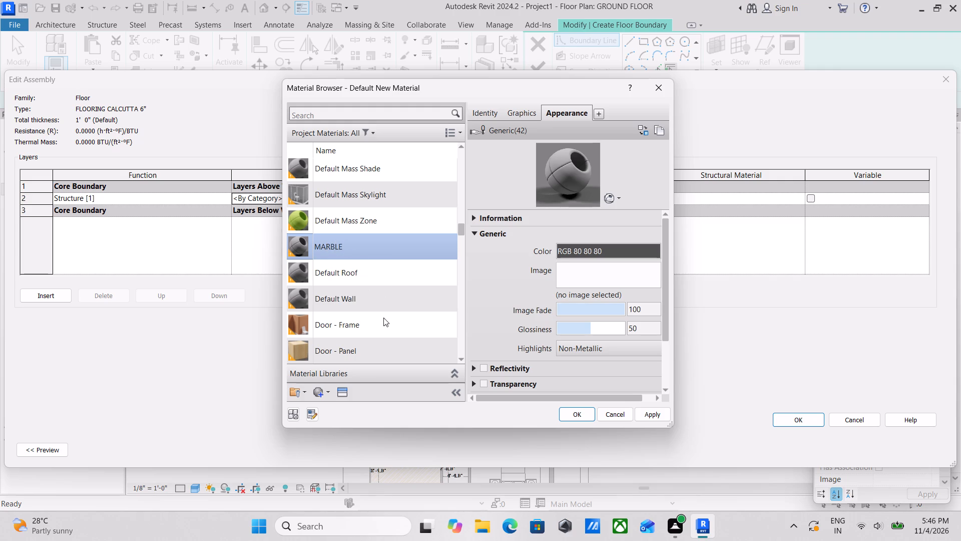
Browse the tile, stone, wood and vinyl flooring assets in the Appearance Library for the MARBLE material.
{"action": "left_click", "coordinate": [345, 397]}
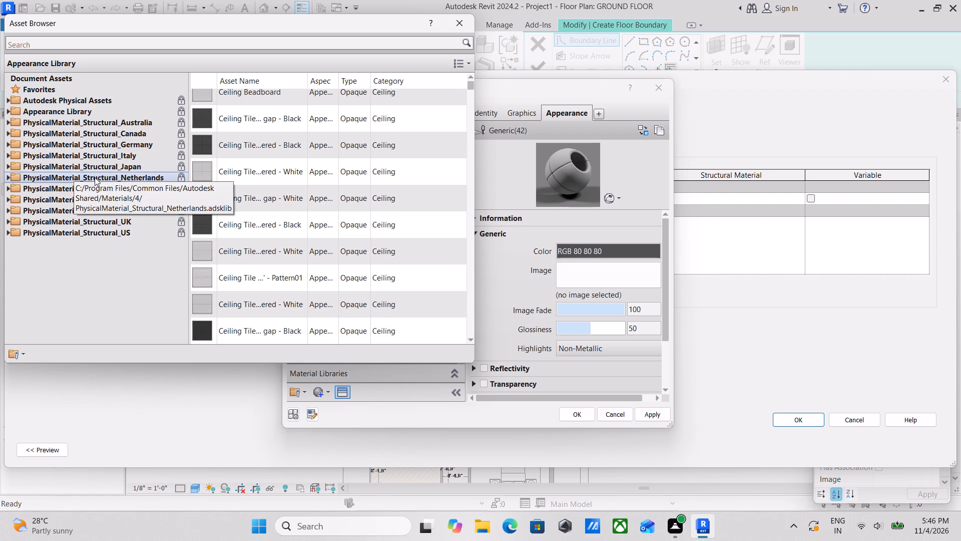
{"action": "left_click", "coordinate": [11, 112]}
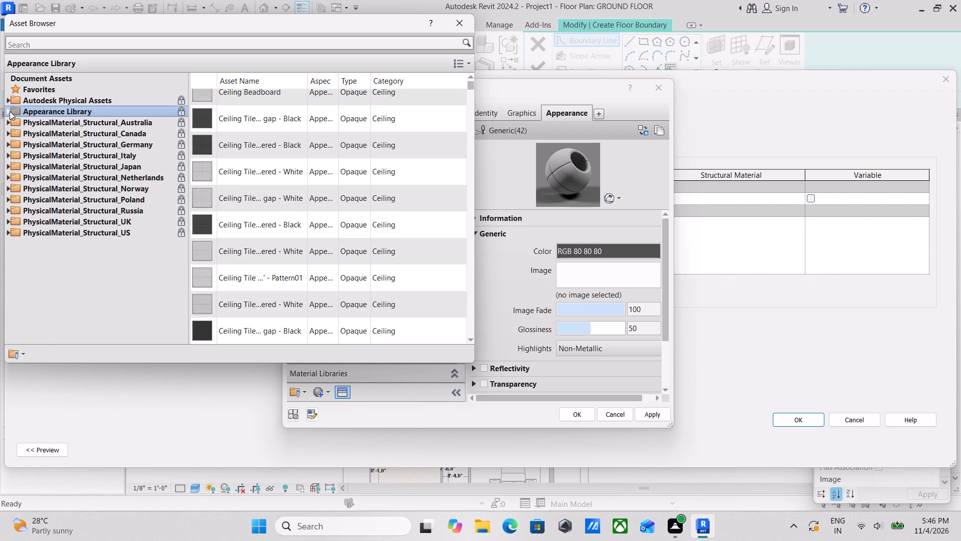
{"action": "left_click", "coordinate": [10, 111]}
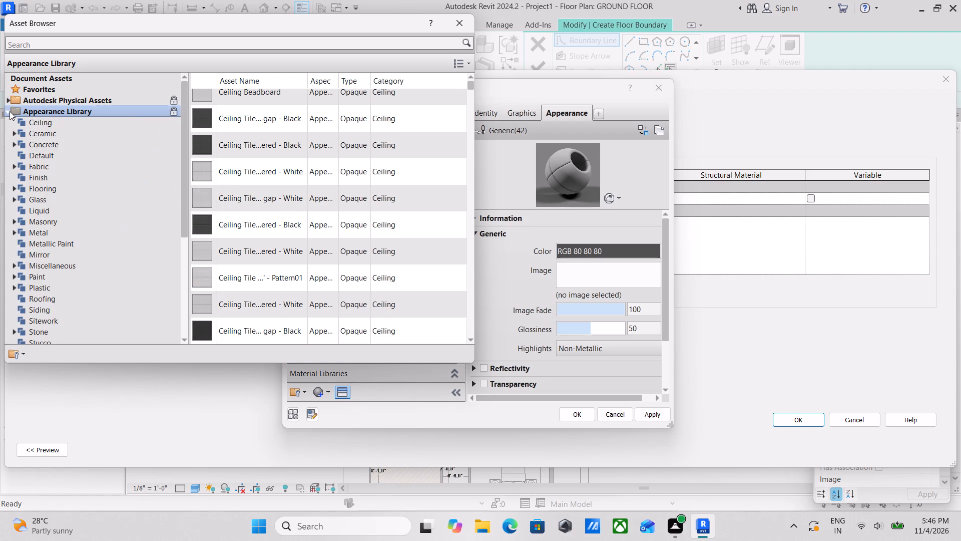
{"action": "left_click", "coordinate": [16, 145]}
{"action": "left_click", "coordinate": [16, 145]}
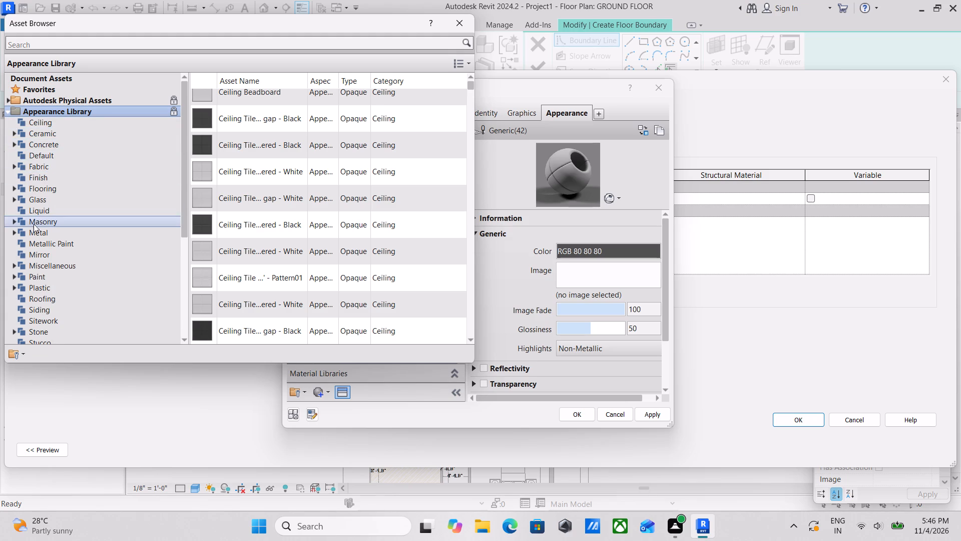
{"action": "left_click", "coordinate": [14, 200]}
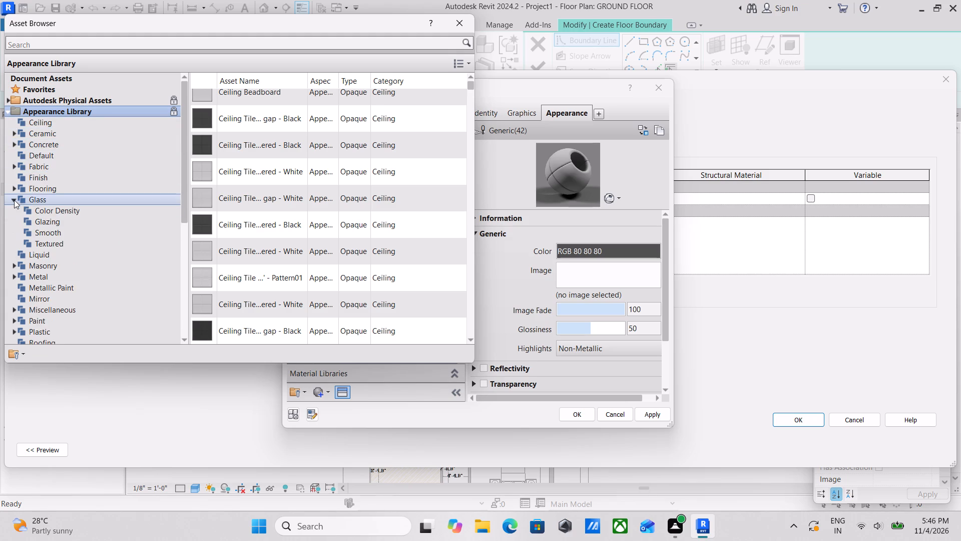
{"action": "left_click", "coordinate": [14, 200]}
{"action": "left_click", "coordinate": [11, 186]}
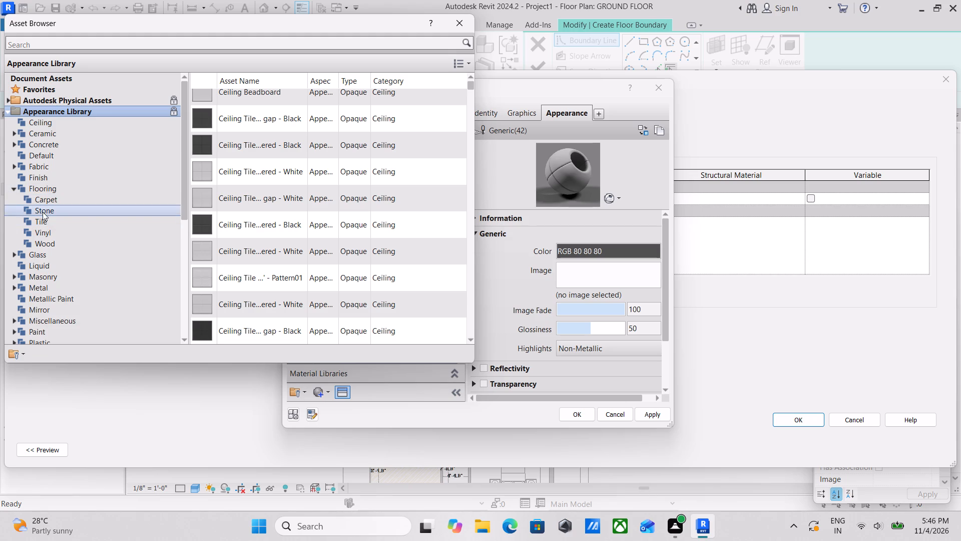
{"action": "double_click", "coordinate": [49, 223]}
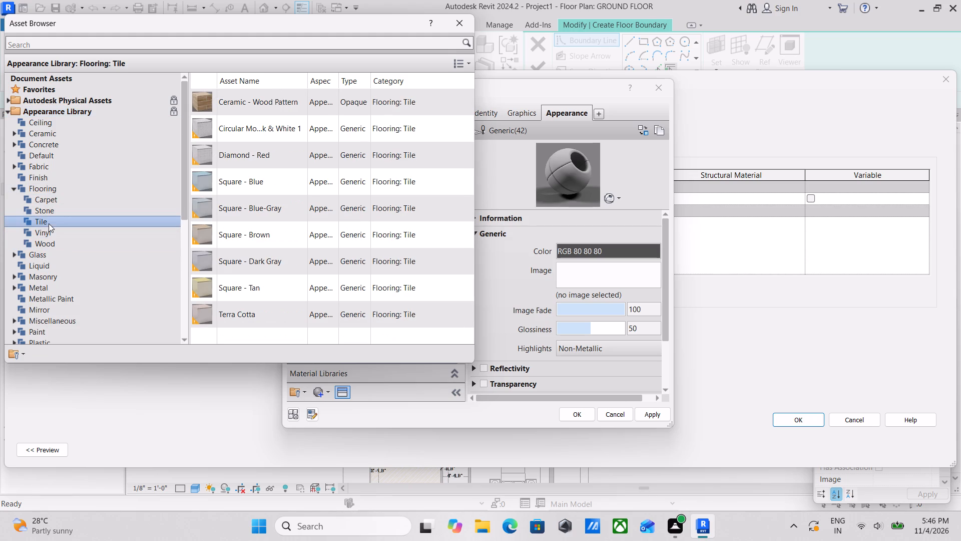
{"action": "double_click", "coordinate": [49, 209]}
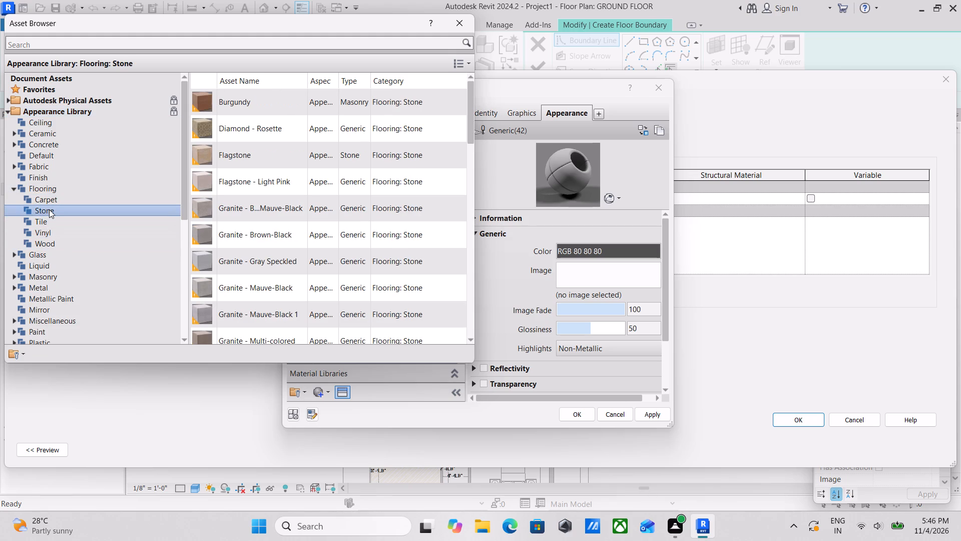
{"action": "double_click", "coordinate": [43, 238]}
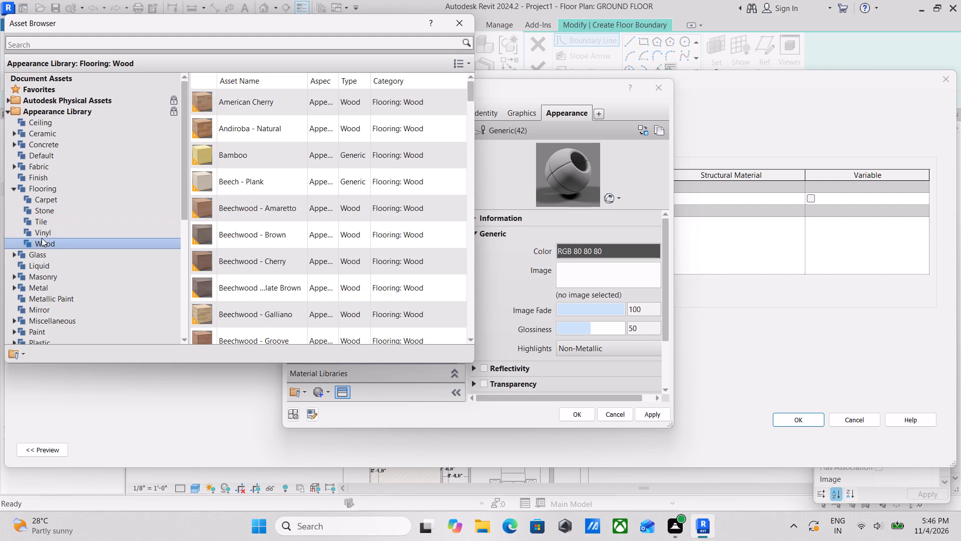
{"action": "double_click", "coordinate": [44, 232]}
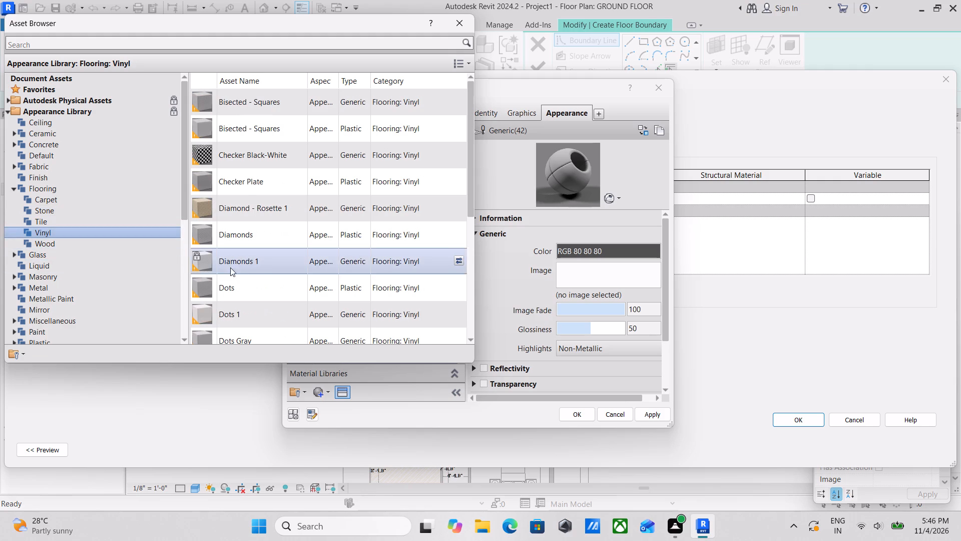
{"action": "scroll", "coordinate": [242, 270], "scroll_direction": "down", "scroll_amount": 3}
{"action": "scroll", "coordinate": [291, 303], "scroll_direction": "down", "scroll_amount": 4}
{"action": "scroll", "coordinate": [292, 306], "scroll_direction": "up", "scroll_amount": 7}
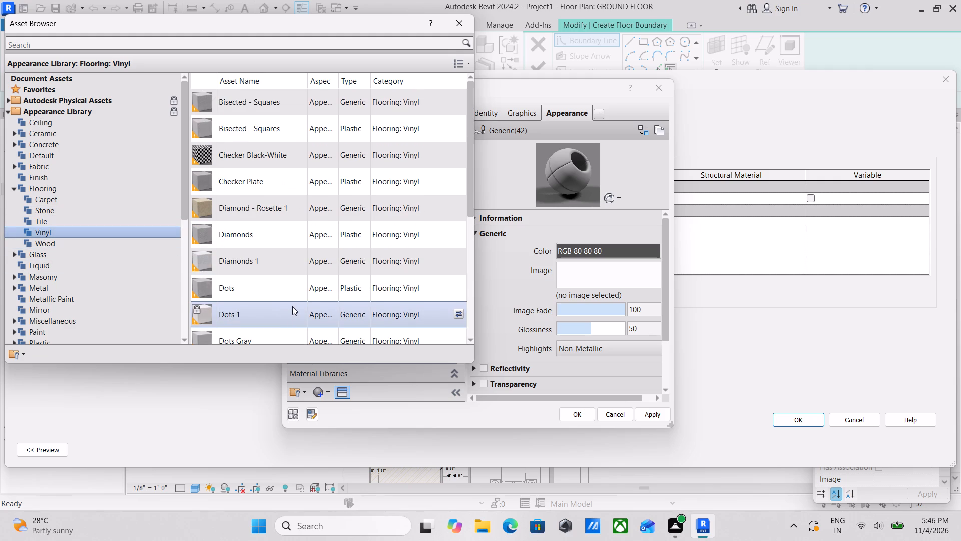
Try the Checker Plate and Bisected - Squares vinyl appearances on MARBLE, settling on Checker Black-White with its default colour.
{"action": "double_click", "coordinate": [290, 176]}
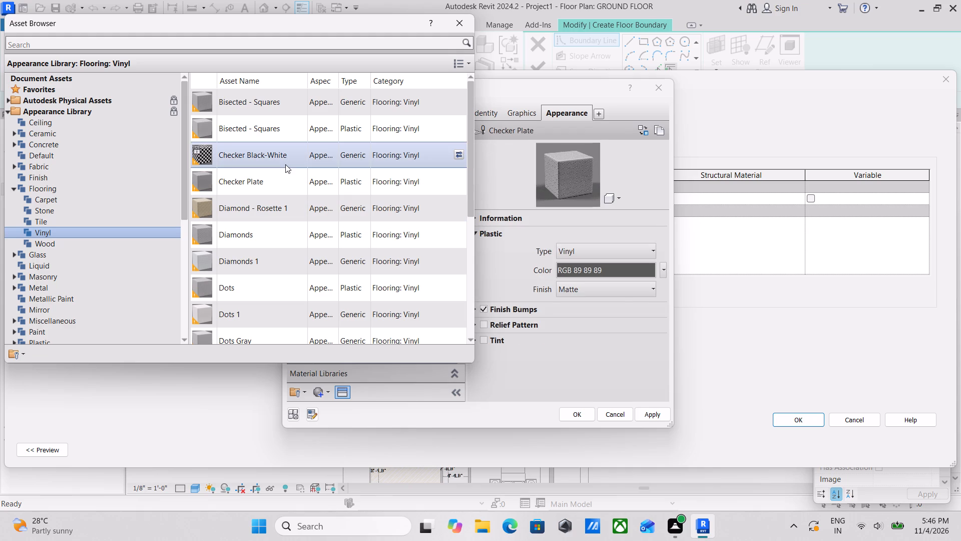
{"action": "double_click", "coordinate": [285, 164]}
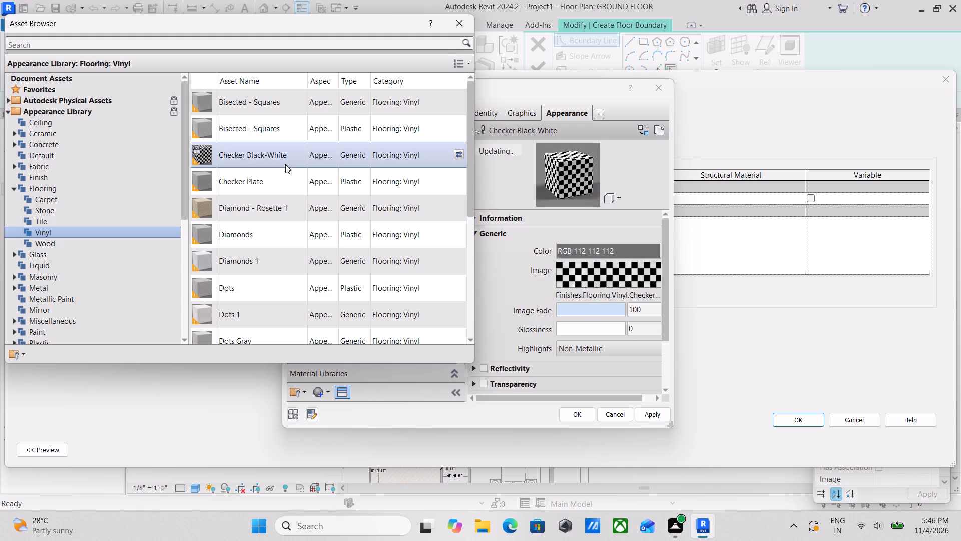
{"action": "scroll", "coordinate": [285, 164], "scroll_direction": "up", "scroll_amount": 1}
{"action": "double_click", "coordinate": [236, 130]}
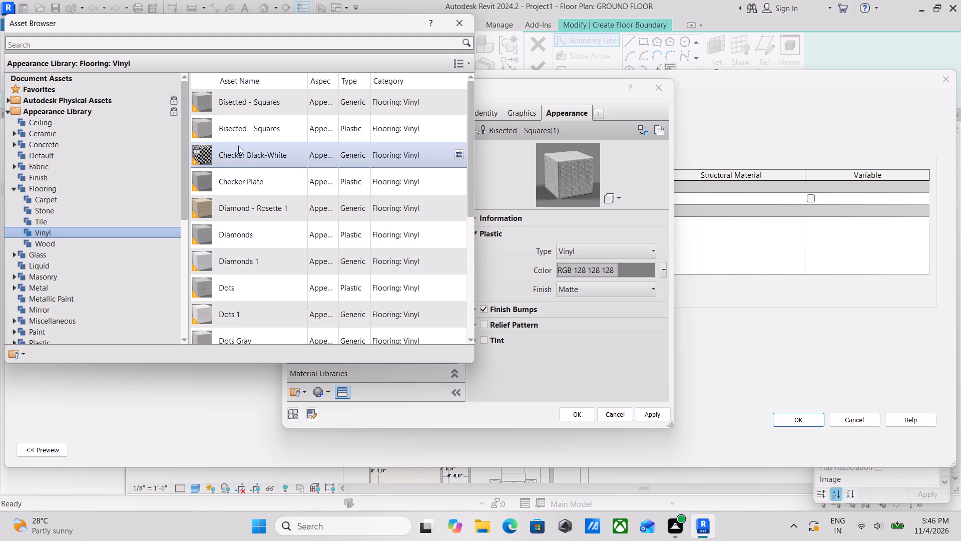
{"action": "left_click", "coordinate": [248, 158]}
{"action": "double_click", "coordinate": [248, 158]}
{"action": "left_click", "coordinate": [640, 250]}
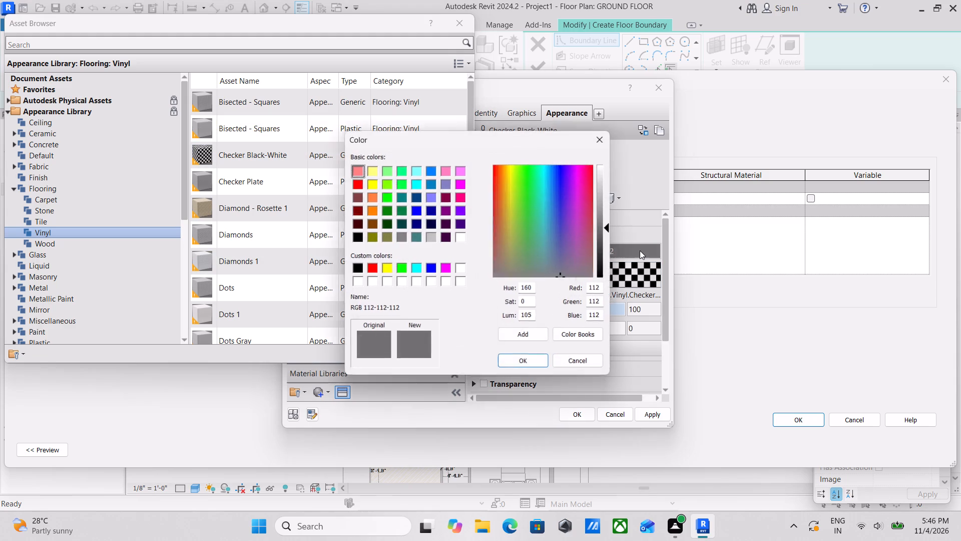
{"action": "left_click", "coordinate": [640, 250]}
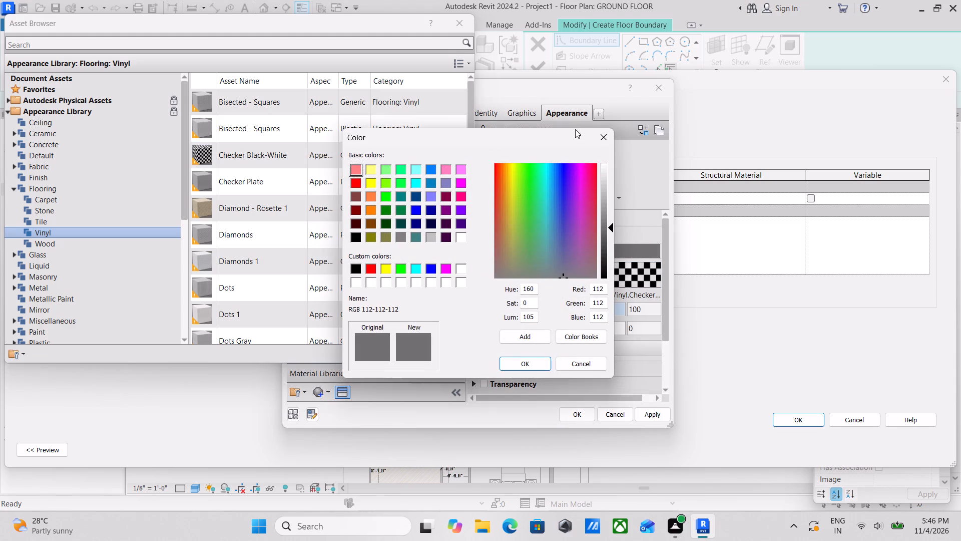
{"action": "left_click", "coordinate": [597, 140]}
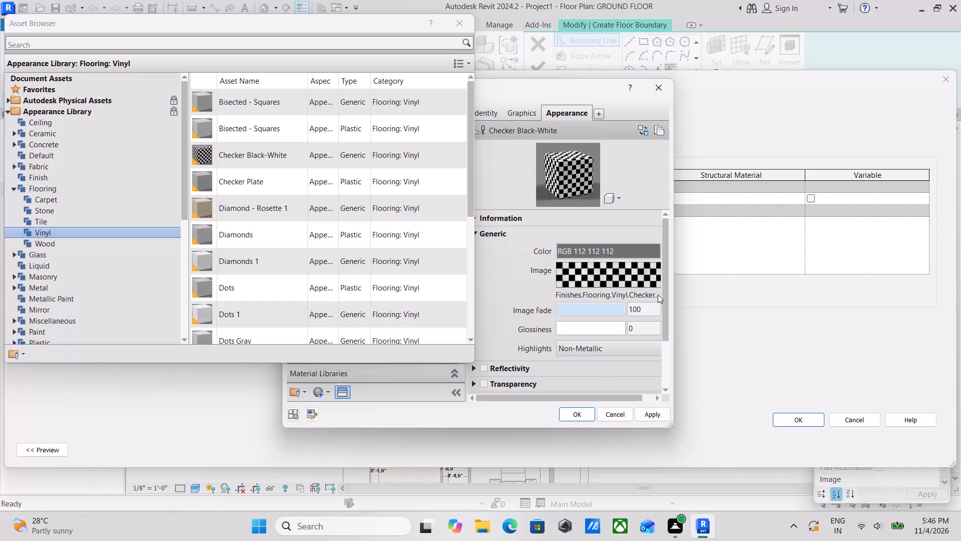
Assign the MARBLE material to the floor's structure layer and accept the FLOORING CALCUTTA 6" type.
{"action": "left_click", "coordinate": [655, 419]}
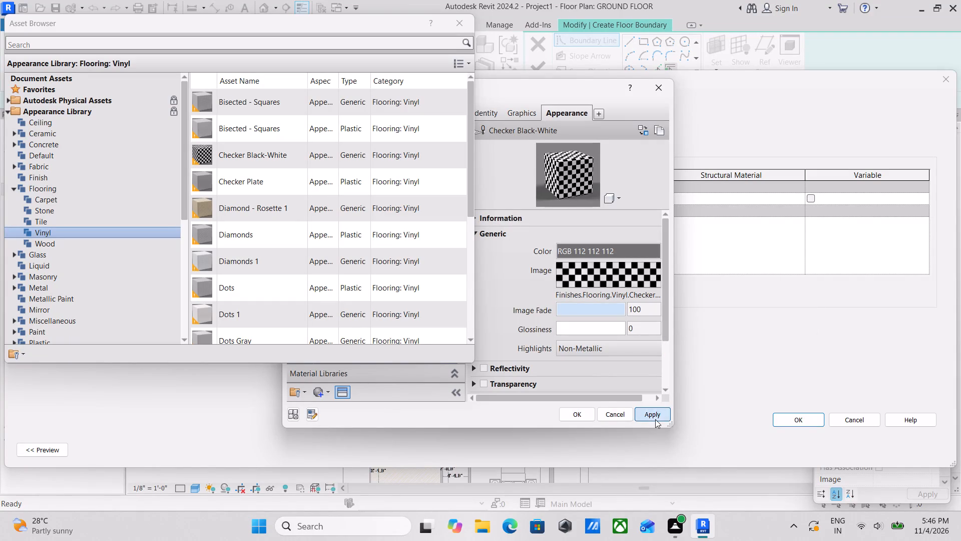
{"action": "left_click", "coordinate": [583, 414]}
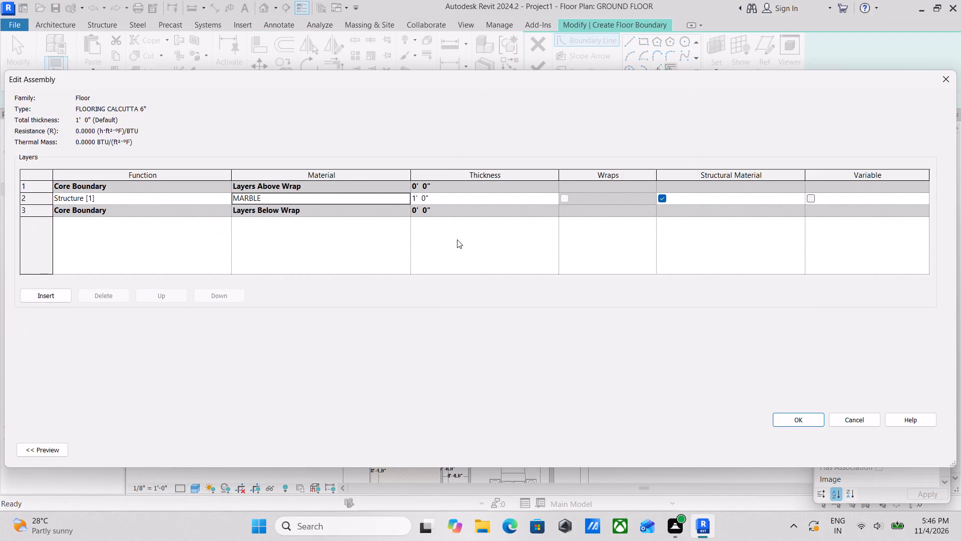
{"action": "left_click", "coordinate": [806, 415]}
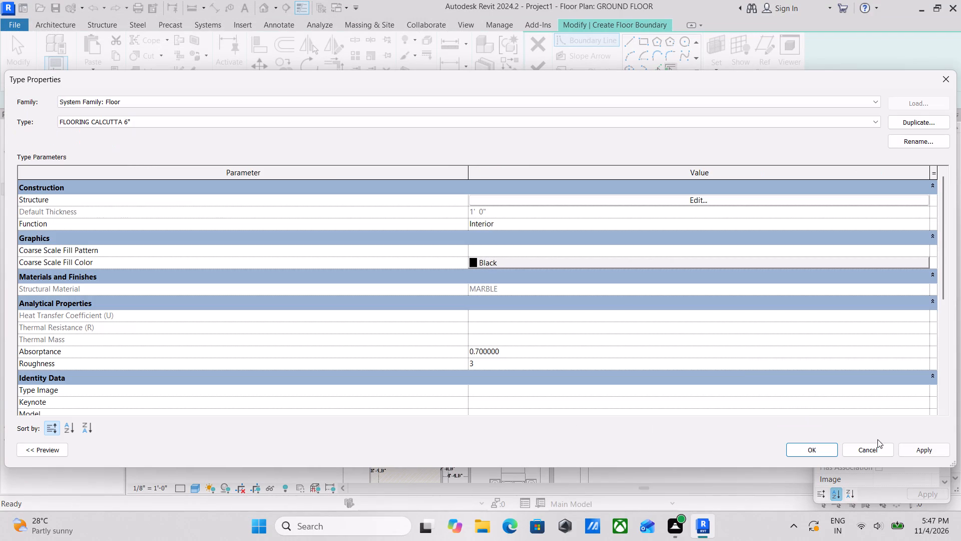
{"action": "left_click", "coordinate": [923, 454]}
{"action": "left_click", "coordinate": [804, 447]}
Sketch a rectangular floor boundary between diagonally opposite outer corners of the ground floor's exterior walls, from the stairs end to the bedroom.
{"action": "scroll", "coordinate": [436, 274], "scroll_direction": "down", "scroll_amount": 3}
{"action": "middle_click_drag", "start_coordinate": [432, 276], "coordinate": [502, 259]}
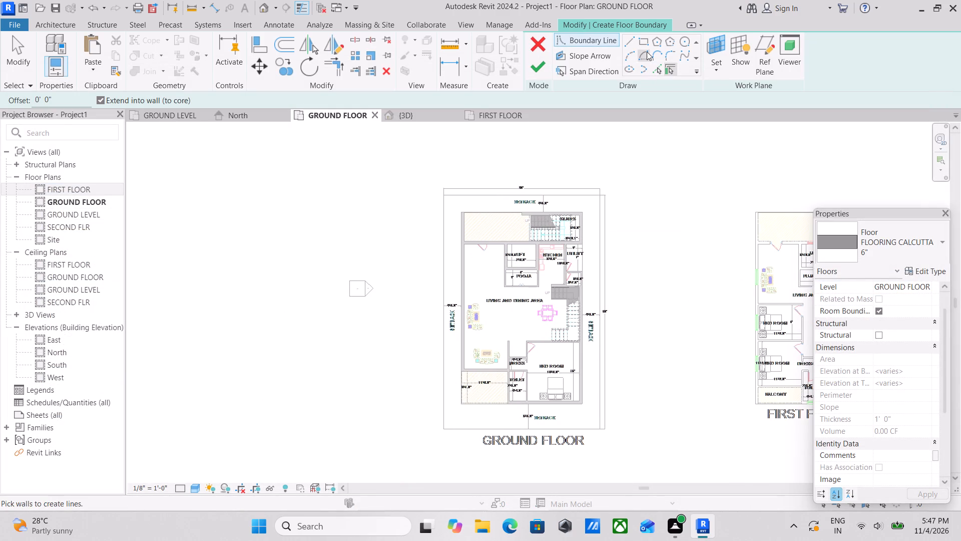
{"action": "left_click", "coordinate": [646, 35]}
{"action": "scroll", "coordinate": [534, 261], "scroll_direction": "up", "scroll_amount": 3}
{"action": "scroll", "coordinate": [438, 236], "scroll_direction": "up", "scroll_amount": 2}
{"action": "scroll", "coordinate": [426, 162], "scroll_direction": "up", "scroll_amount": 9}
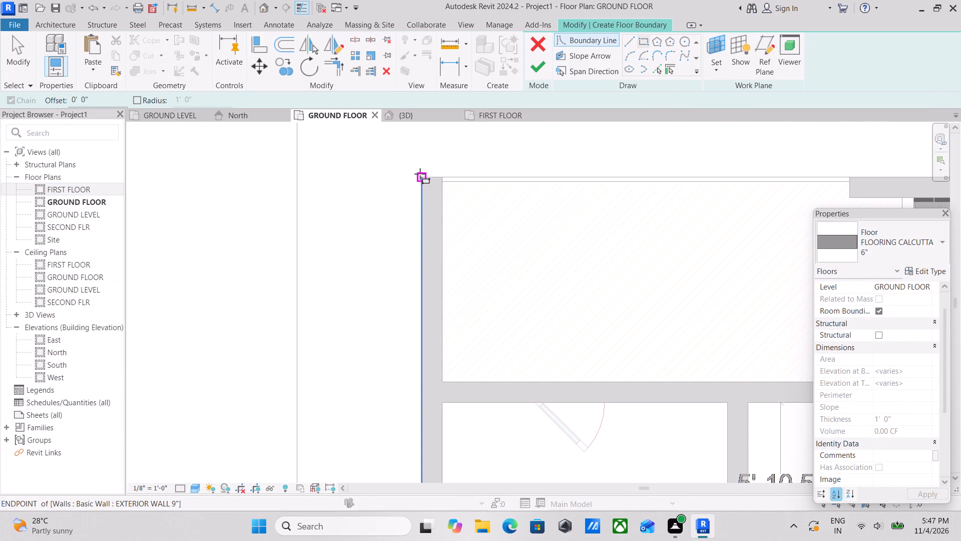
{"action": "left_click", "coordinate": [422, 179]}
{"action": "middle_click_drag", "start_coordinate": [588, 439], "coordinate": [480, 182]}
{"action": "scroll", "coordinate": [566, 321], "scroll_direction": "down", "scroll_amount": 2}
{"action": "middle_click_drag", "start_coordinate": [566, 322], "coordinate": [514, 232]}
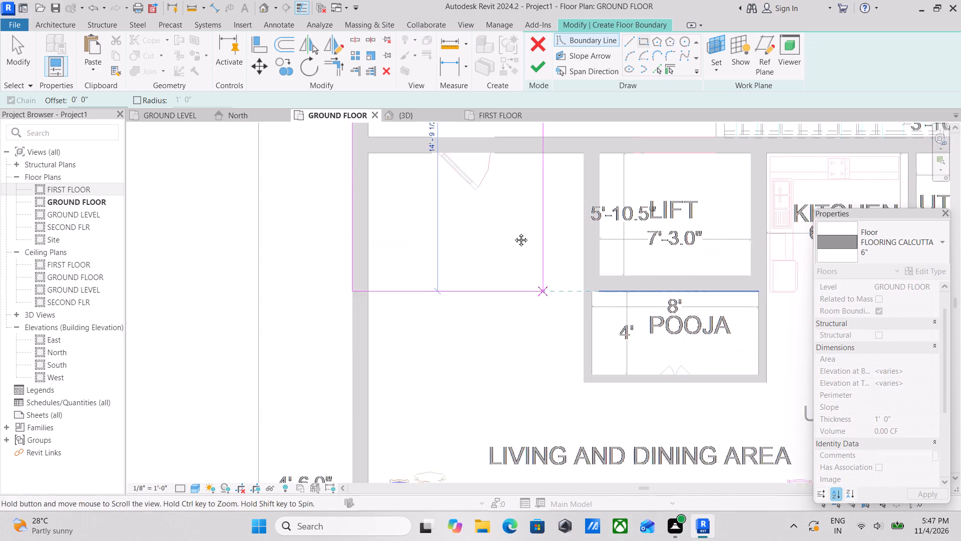
{"action": "middle_click_drag", "start_coordinate": [514, 232], "coordinate": [500, 213]}
{"action": "scroll", "coordinate": [581, 318], "scroll_direction": "down", "scroll_amount": 3}
{"action": "middle_click_drag", "start_coordinate": [582, 318], "coordinate": [535, 223]}
{"action": "scroll", "coordinate": [632, 362], "scroll_direction": "down", "scroll_amount": 2}
{"action": "middle_click_drag", "start_coordinate": [632, 364], "coordinate": [546, 205]}
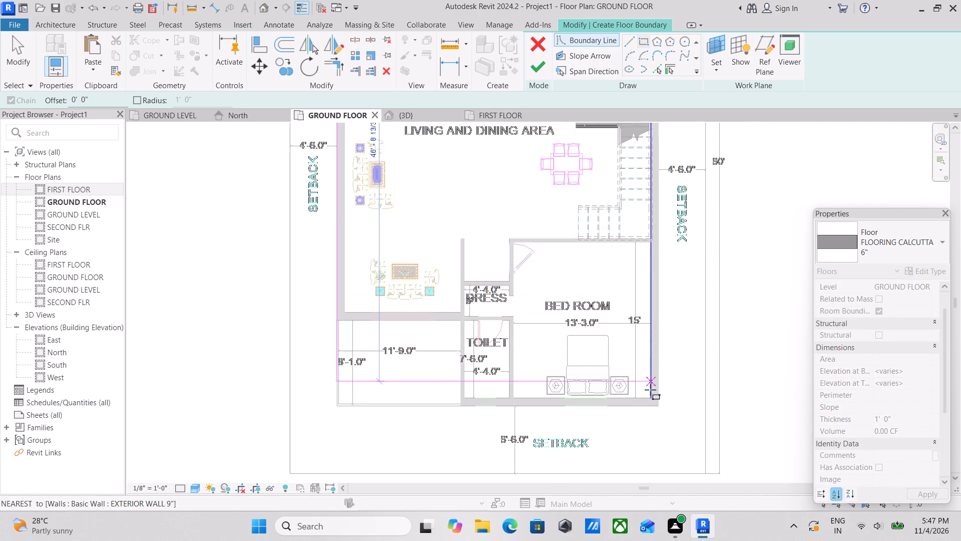
{"action": "scroll", "coordinate": [658, 404], "scroll_direction": "up", "scroll_amount": 3}
{"action": "left_click", "coordinate": [659, 405]}
Check the boundary along the exterior walls and finish the sketch to create the ground floor slab.
{"action": "scroll", "coordinate": [511, 248], "scroll_direction": "down", "scroll_amount": 2}
{"action": "middle_click_drag", "start_coordinate": [511, 251], "coordinate": [626, 400]}
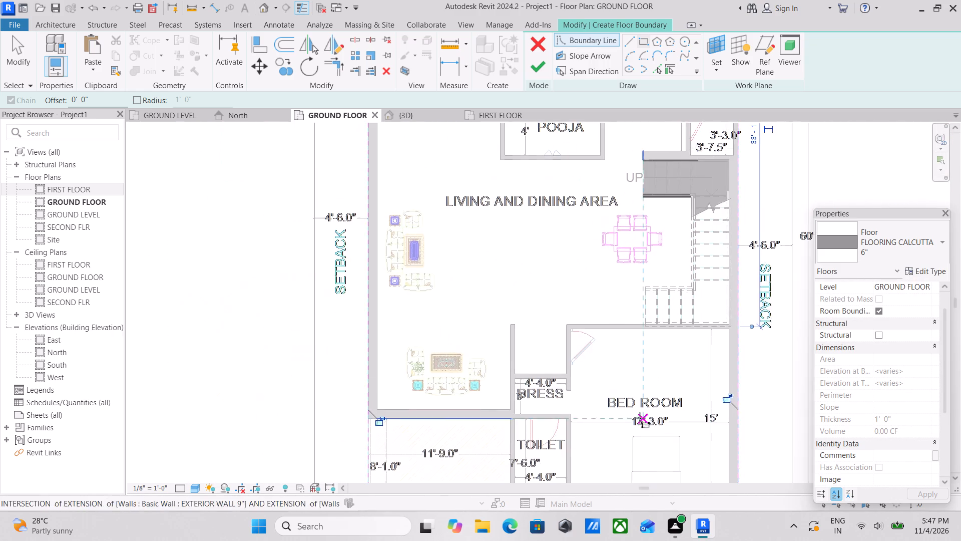
{"action": "scroll", "coordinate": [594, 300], "scroll_direction": "down", "scroll_amount": 3}
{"action": "middle_click_drag", "start_coordinate": [593, 304], "coordinate": [616, 399]}
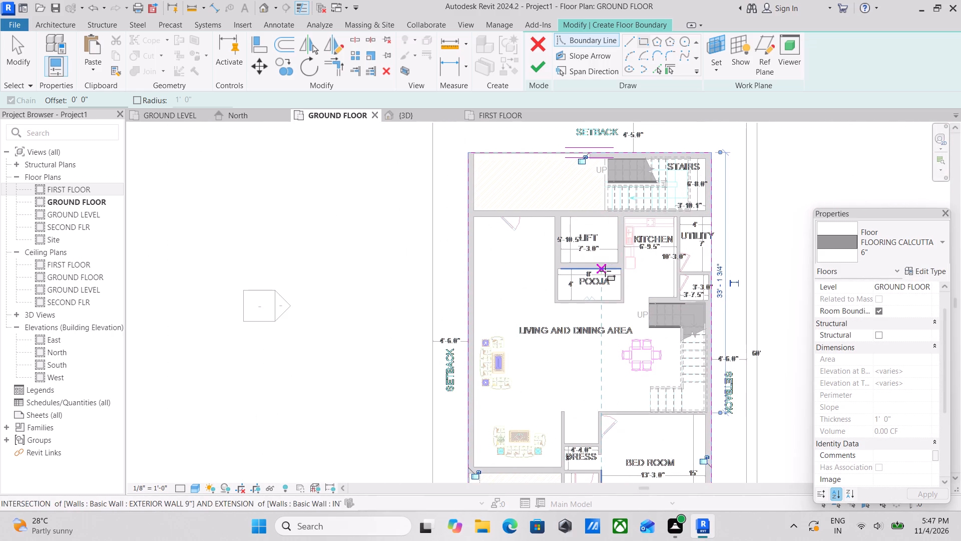
{"action": "middle_click_drag", "start_coordinate": [605, 271], "coordinate": [599, 147]}
{"action": "middle_click_drag", "start_coordinate": [592, 246], "coordinate": [587, 326]}
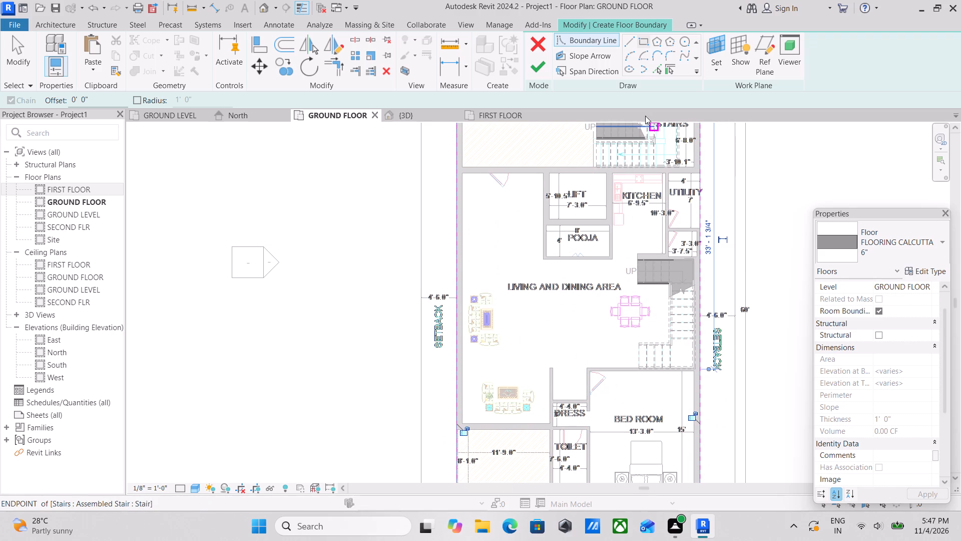
{"action": "left_click", "coordinate": [537, 68]}
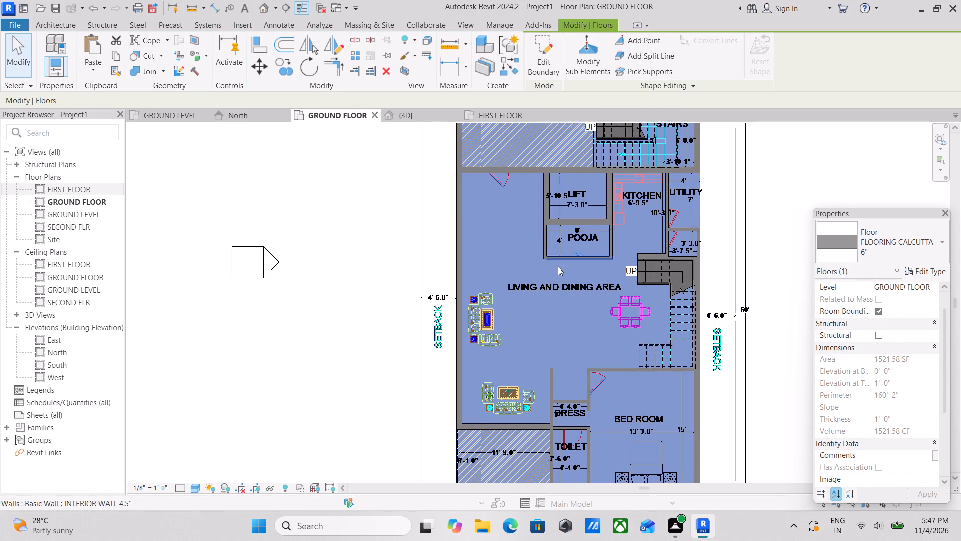
Deselect the new slab and examine its coverage on the ground floor plan, from the bedroom to the stairs.
{"action": "scroll", "coordinate": [558, 266], "scroll_direction": "down", "scroll_amount": 1}
{"action": "middle_click_drag", "start_coordinate": [556, 266], "coordinate": [536, 208]}
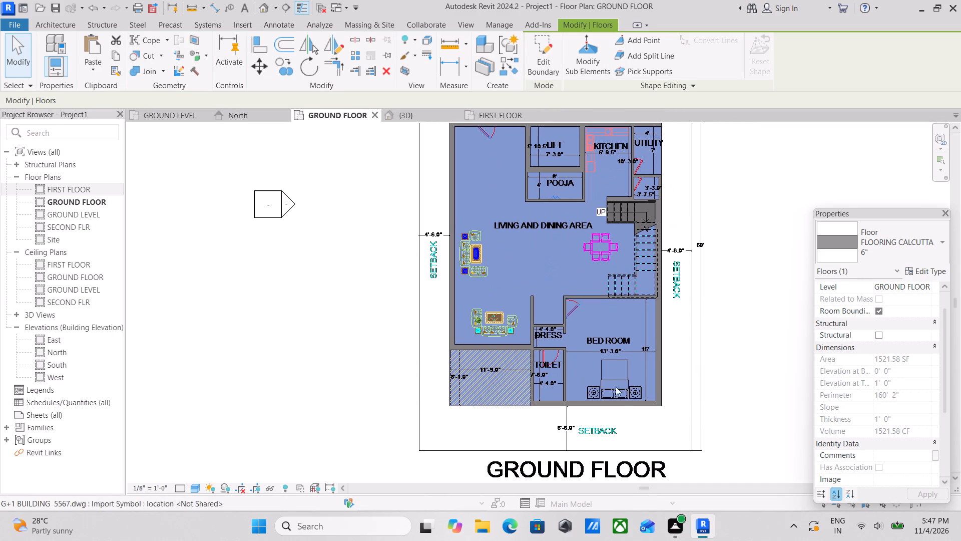
{"action": "key", "text": "Escape"}
{"action": "scroll", "coordinate": [624, 412], "scroll_direction": "up", "scroll_amount": 3}
{"action": "scroll", "coordinate": [600, 380], "scroll_direction": "down", "scroll_amount": 5}
{"action": "middle_click_drag", "start_coordinate": [600, 388], "coordinate": [612, 345], "text": "shift"}
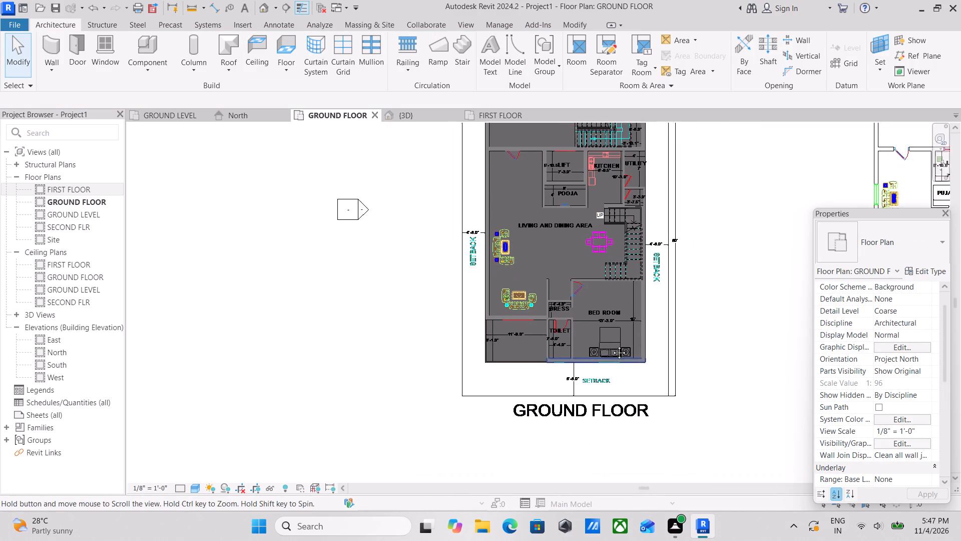
{"action": "middle_click_drag", "start_coordinate": [612, 345], "coordinate": [638, 312], "text": "shift"}
{"action": "middle_click_drag", "start_coordinate": [573, 315], "coordinate": [552, 416]}
{"action": "scroll", "coordinate": [556, 338], "scroll_direction": "down", "scroll_amount": 2}
{"action": "middle_click_drag", "start_coordinate": [556, 342], "coordinate": [533, 425]}
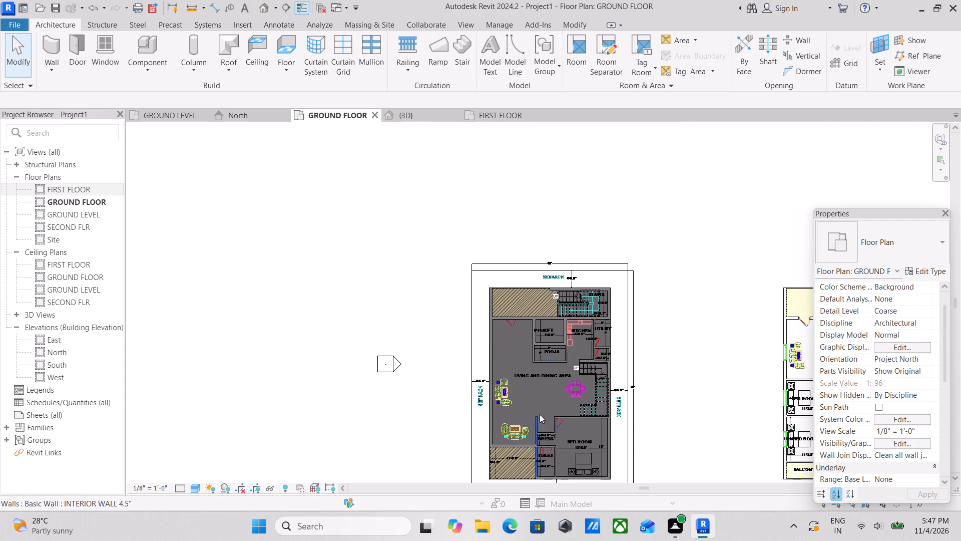
{"action": "scroll", "coordinate": [581, 302], "scroll_direction": "up", "scroll_amount": 3}
{"action": "scroll", "coordinate": [621, 273], "scroll_direction": "up", "scroll_amount": 3}
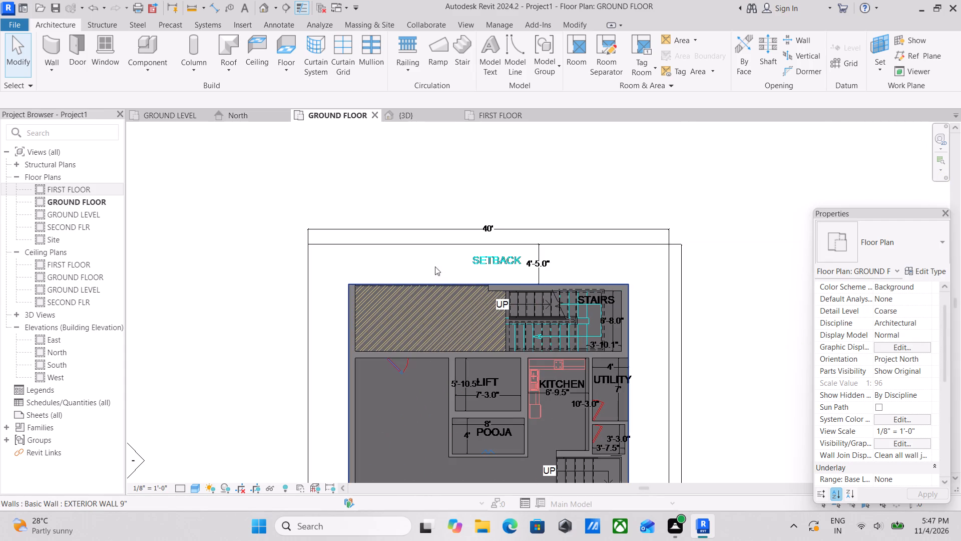
{"action": "scroll", "coordinate": [477, 299], "scroll_direction": "down", "scroll_amount": 1}
{"action": "middle_click_drag", "start_coordinate": [476, 299], "coordinate": [478, 279]}
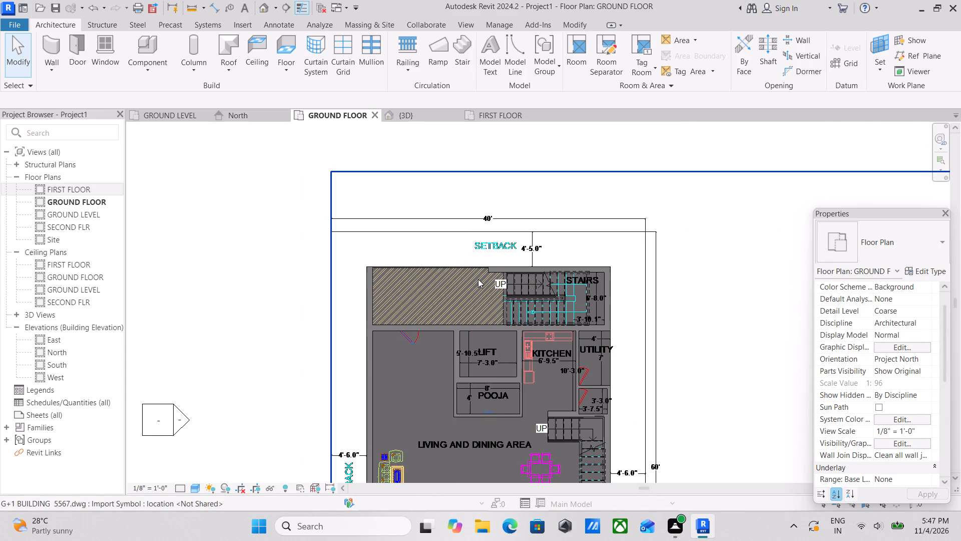
Open the boundary of the FLOORING CALCUTTA 6" slab on the ground floor for editing.
{"action": "scroll", "coordinate": [494, 439], "scroll_direction": "up", "scroll_amount": 3}
{"action": "scroll", "coordinate": [527, 402], "scroll_direction": "up", "scroll_amount": 3}
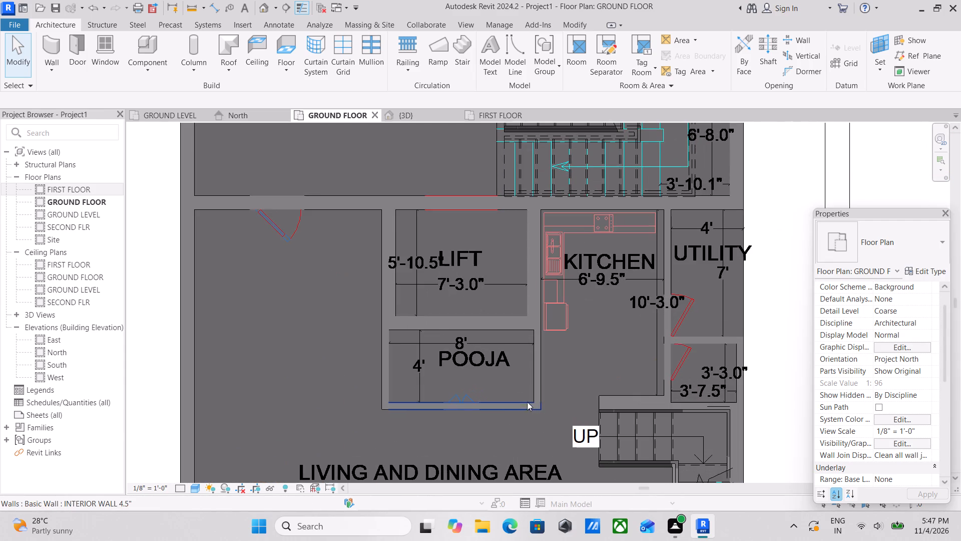
{"action": "scroll", "coordinate": [628, 331], "scroll_direction": "down", "scroll_amount": 1}
{"action": "middle_click_drag", "start_coordinate": [625, 331], "coordinate": [548, 388]}
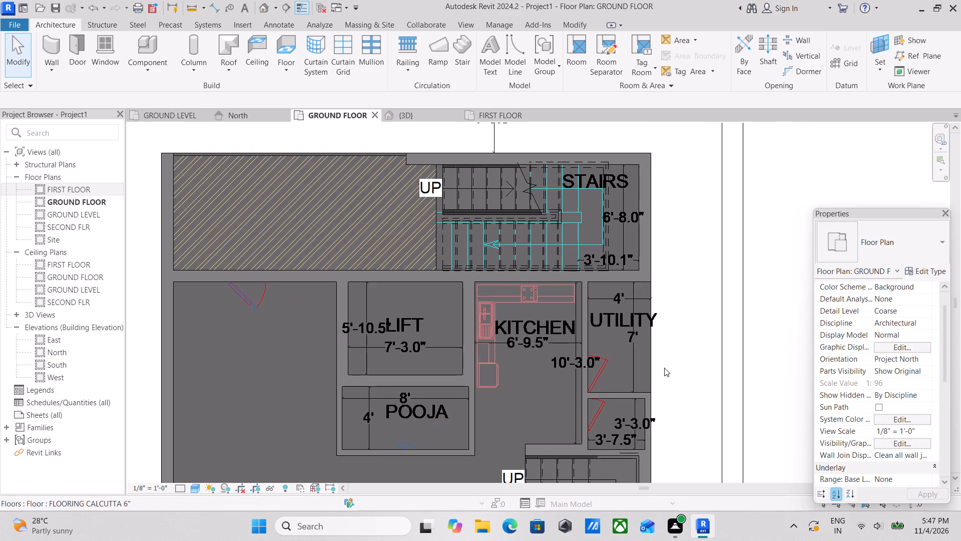
{"action": "scroll", "coordinate": [664, 368], "scroll_direction": "down", "scroll_amount": 4}
{"action": "middle_click_drag", "start_coordinate": [669, 369], "coordinate": [654, 315]}
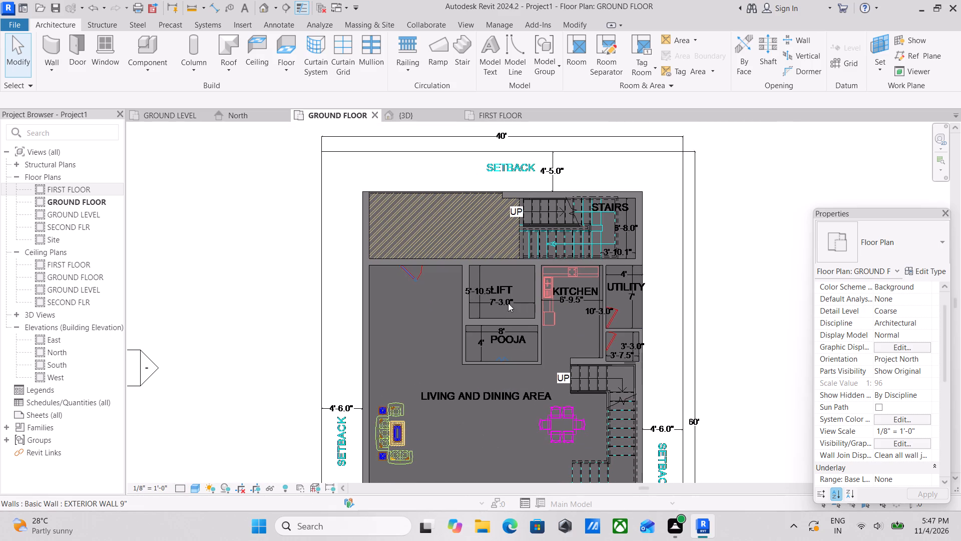
{"action": "scroll", "coordinate": [644, 318], "scroll_direction": "up", "scroll_amount": 2}
{"action": "left_click", "coordinate": [644, 318]}
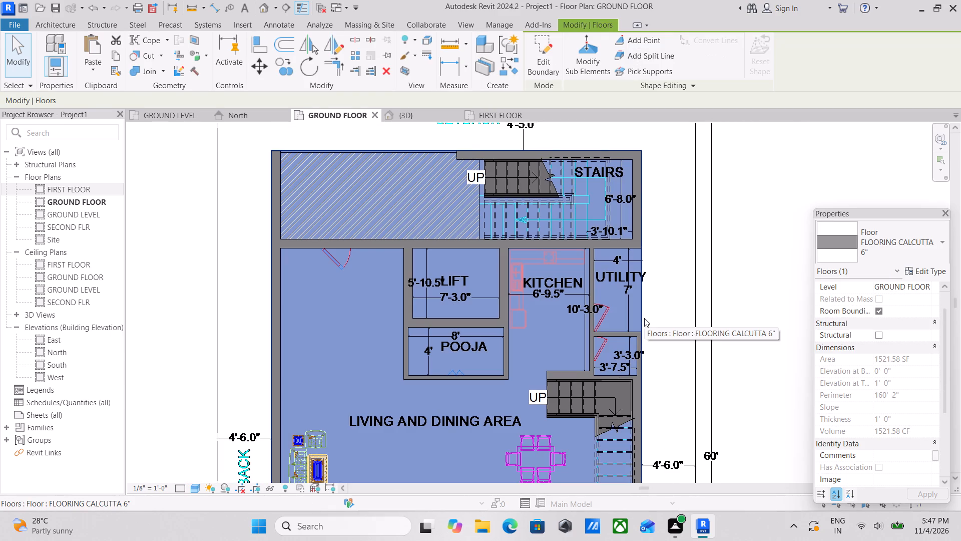
{"action": "left_click", "coordinate": [557, 50]}
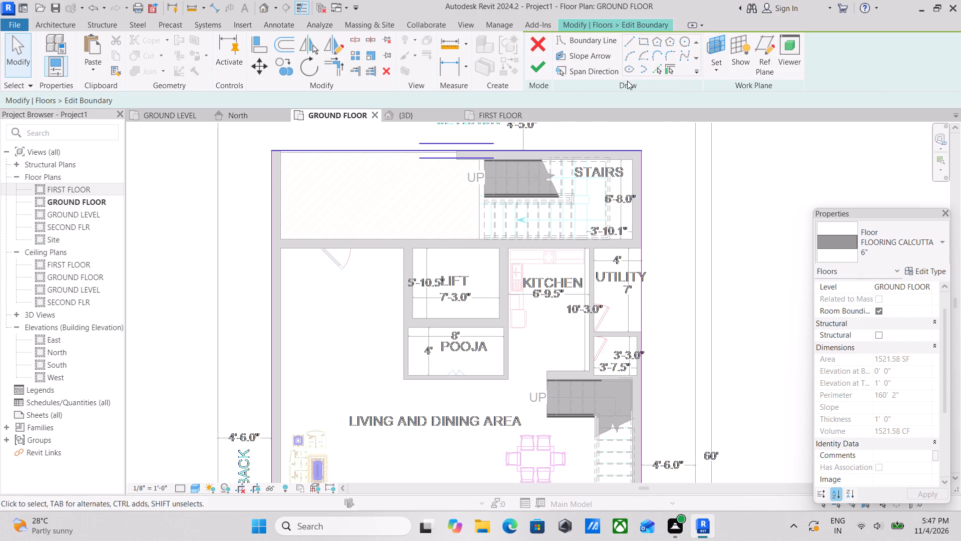
Cut a rectangular 7'-3" by 5'-10 1/2" lift opening along the lift walls' inner faces, finish the sketch and deselect the slab.
{"action": "left_click", "coordinate": [645, 40]}
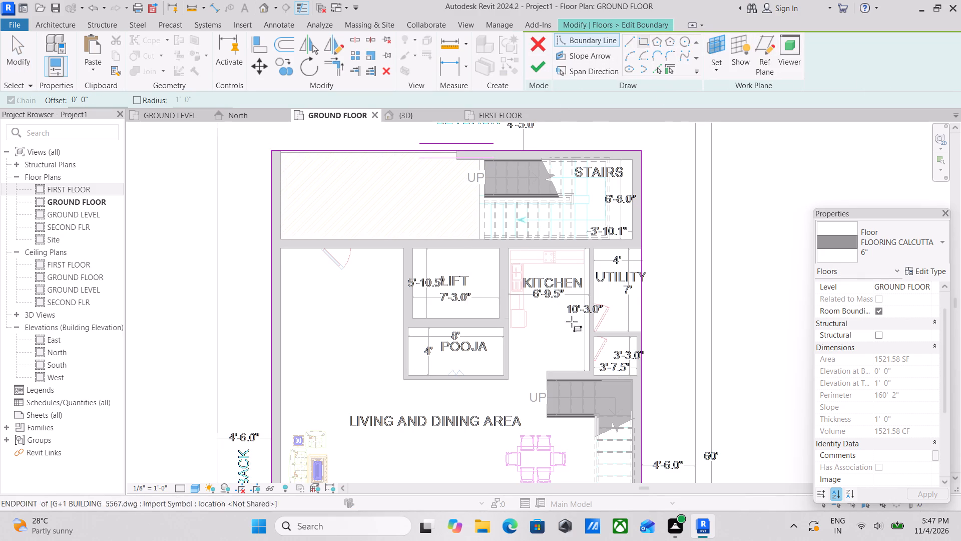
{"action": "scroll", "coordinate": [433, 264], "scroll_direction": "up", "scroll_amount": 6}
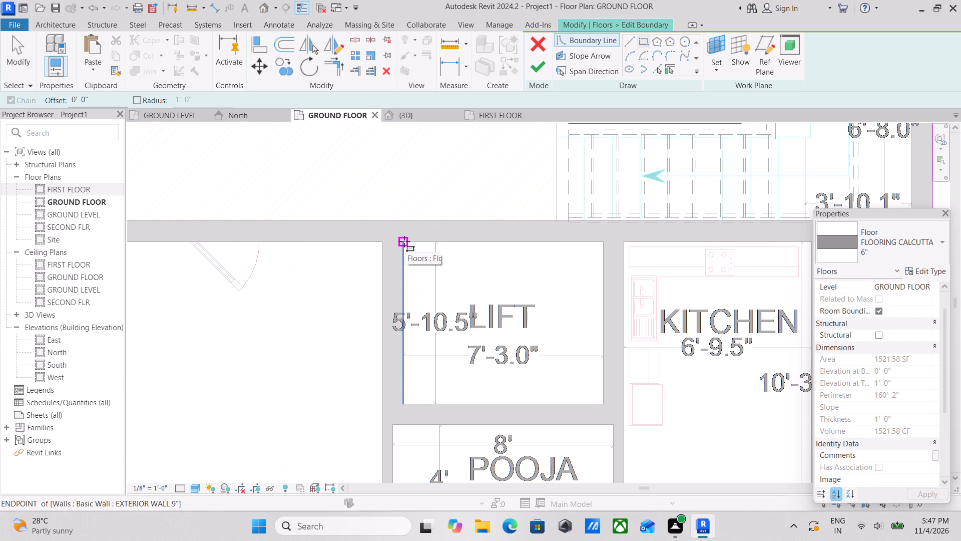
{"action": "left_click", "coordinate": [404, 241]}
{"action": "middle_click_drag", "start_coordinate": [513, 364], "coordinate": [463, 286]}
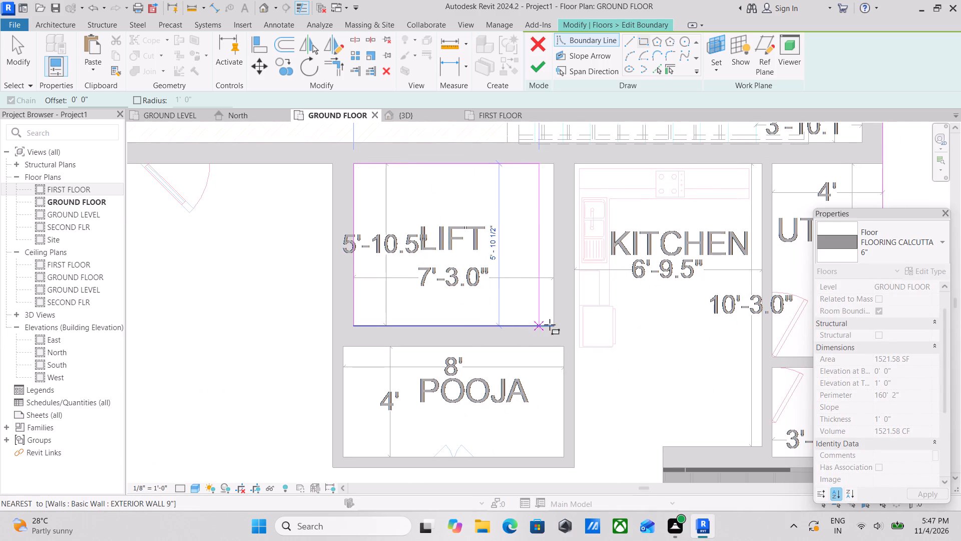
{"action": "left_click", "coordinate": [557, 326]}
{"action": "scroll", "coordinate": [527, 225], "scroll_direction": "down", "scroll_amount": 1}
{"action": "middle_click_drag", "start_coordinate": [524, 281], "coordinate": [522, 324]}
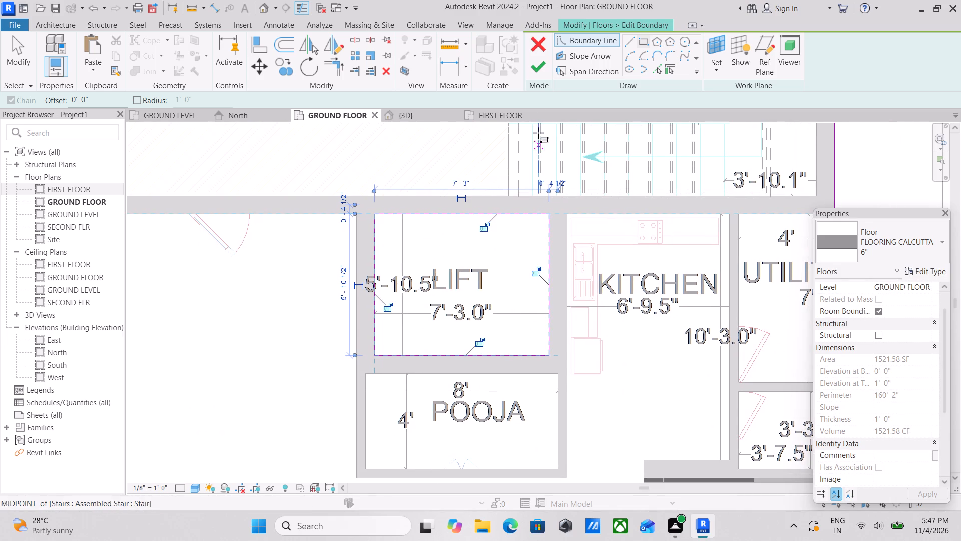
{"action": "left_click", "coordinate": [539, 71]}
{"action": "scroll", "coordinate": [486, 278], "scroll_direction": "down", "scroll_amount": 7}
{"action": "middle_click_drag", "start_coordinate": [491, 289], "coordinate": [512, 276]}
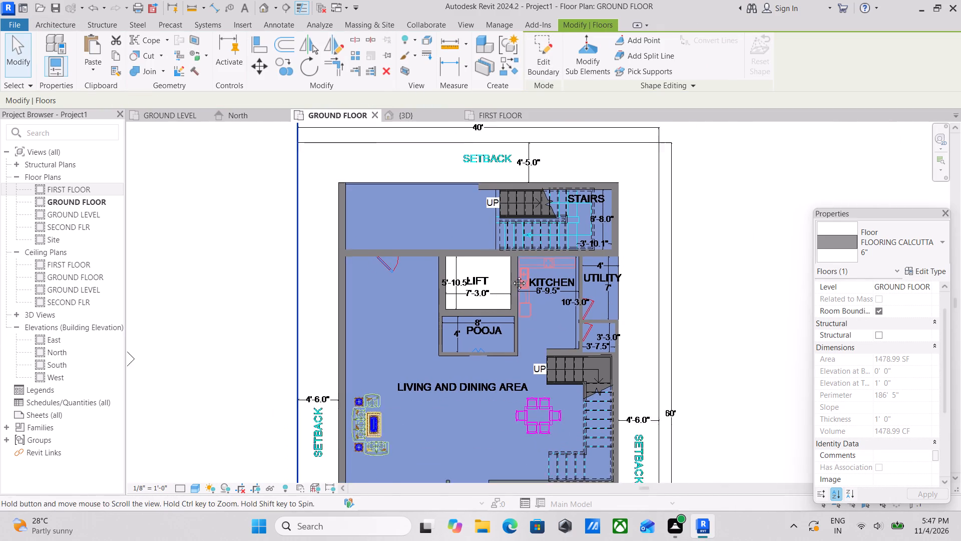
{"action": "middle_click_drag", "start_coordinate": [512, 276], "coordinate": [516, 273]}
{"action": "key", "text": "Escape"}
Examine the slab on the ground floor plan around the lift opening, pooja room and living and dining area.
{"action": "scroll", "coordinate": [514, 267], "scroll_direction": "down", "scroll_amount": 3}
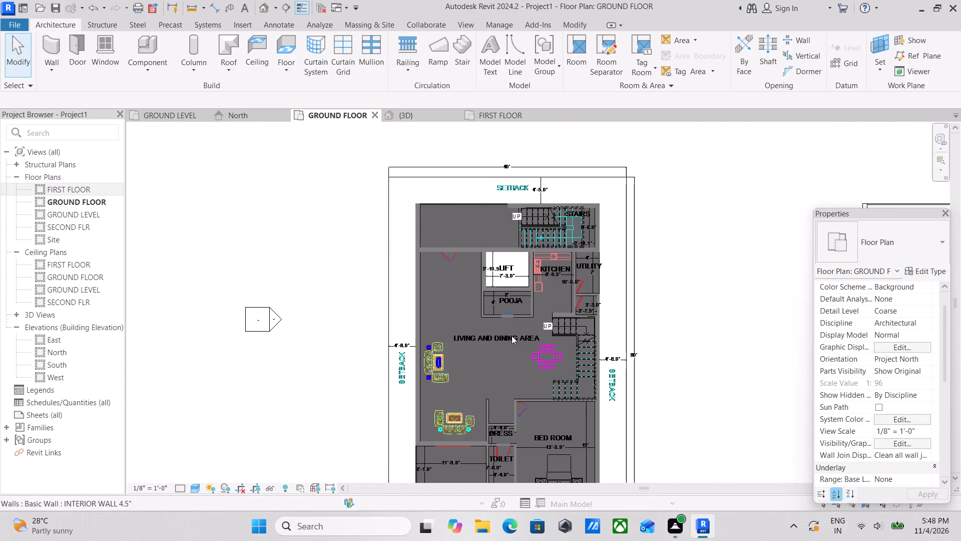
{"action": "scroll", "coordinate": [511, 353], "scroll_direction": "up", "scroll_amount": 2}
{"action": "middle_click_drag", "start_coordinate": [510, 322], "coordinate": [501, 287]}
{"action": "scroll", "coordinate": [502, 299], "scroll_direction": "up", "scroll_amount": 2}
{"action": "scroll", "coordinate": [424, 327], "scroll_direction": "up", "scroll_amount": 2}
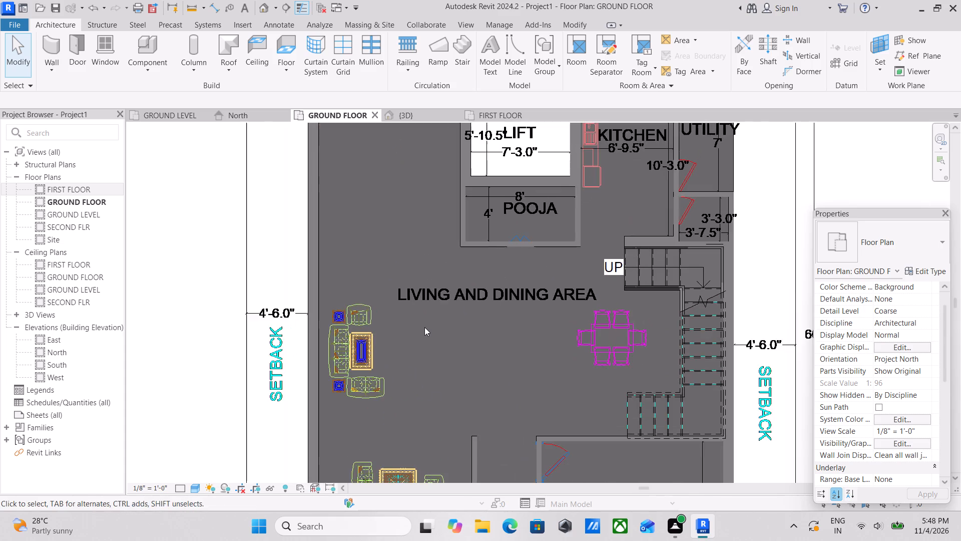
{"action": "scroll", "coordinate": [422, 326], "scroll_direction": "down", "scroll_amount": 2}
{"action": "middle_click_drag", "start_coordinate": [421, 324], "coordinate": [462, 354]}
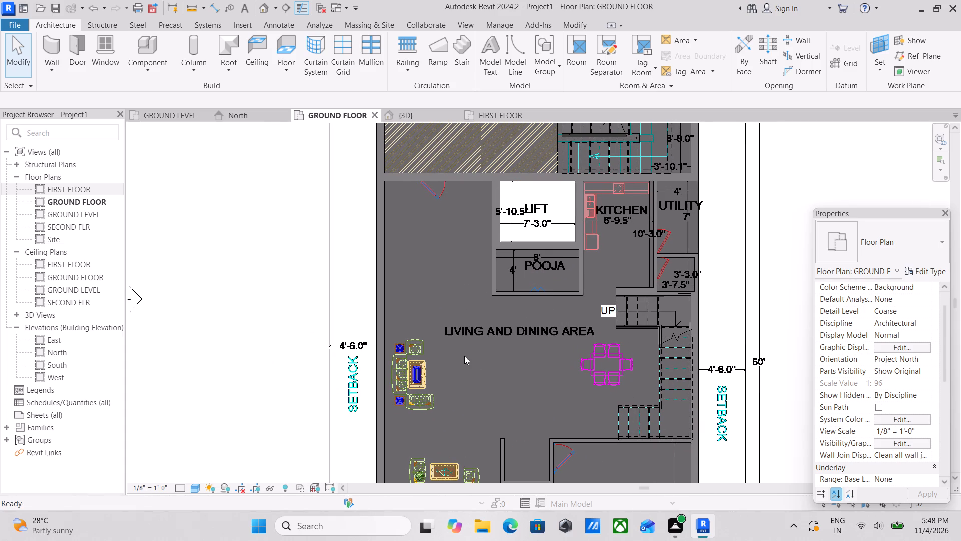
{"action": "scroll", "coordinate": [466, 358], "scroll_direction": "down", "scroll_amount": 1}
{"action": "scroll", "coordinate": [545, 369], "scroll_direction": "down", "scroll_amount": 2}
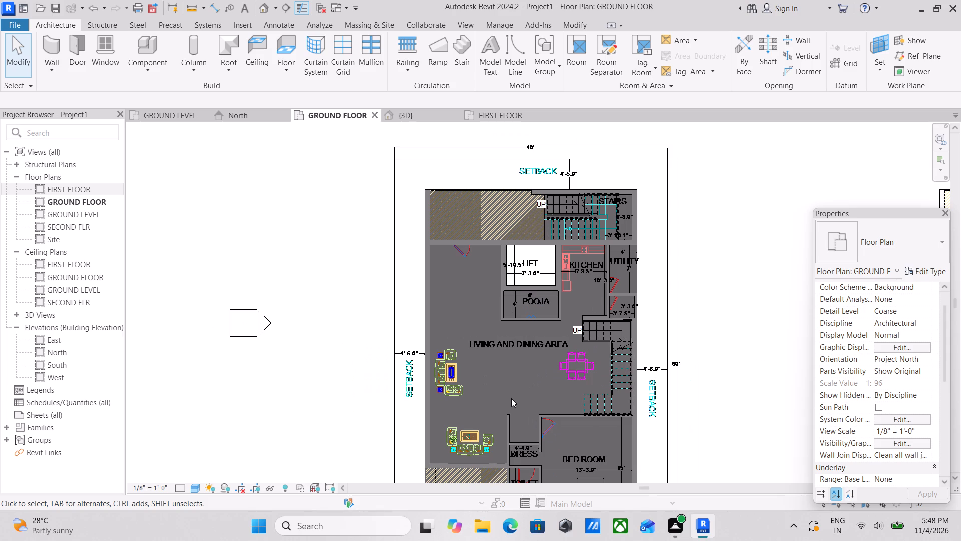
Switch to the 3D view and inspect the building from the back, front and above.
{"action": "left_click", "coordinate": [412, 117]}
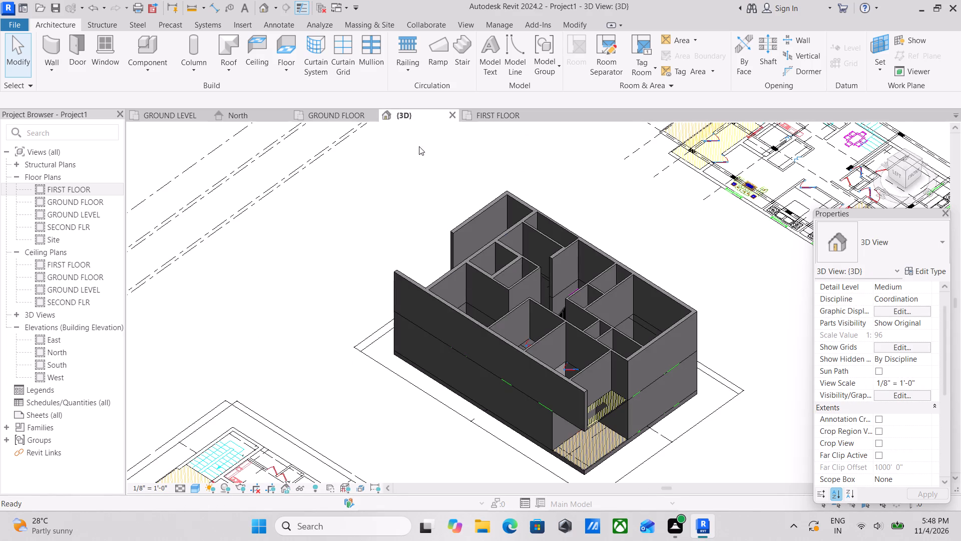
{"action": "scroll", "coordinate": [493, 336], "scroll_direction": "down", "scroll_amount": 3}
{"action": "middle_click_drag", "start_coordinate": [592, 332], "coordinate": [605, 321], "text": "shift"}
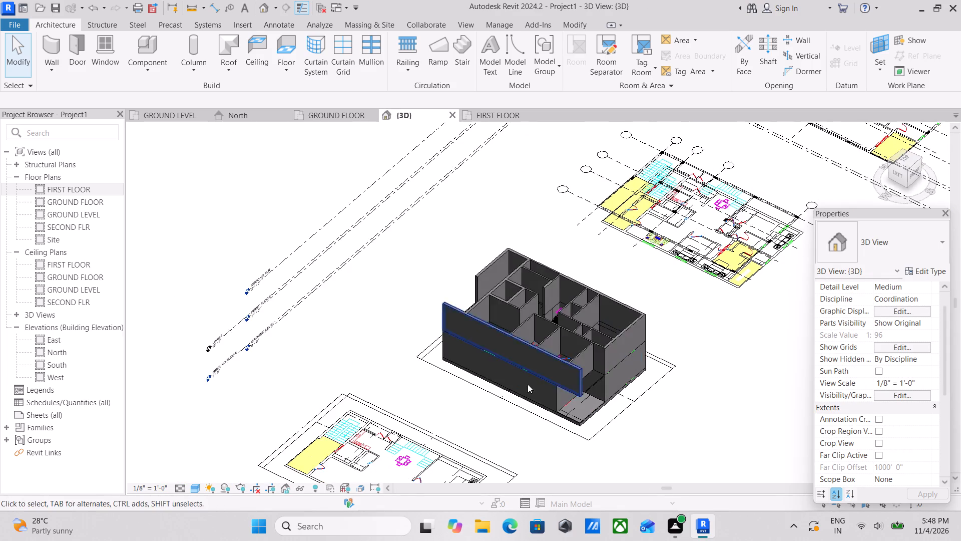
{"action": "middle_click_drag", "start_coordinate": [537, 380], "coordinate": [749, 295], "text": "shift"}
{"action": "middle_click_drag", "start_coordinate": [720, 297], "coordinate": [378, 355]}
{"action": "middle_click_drag", "start_coordinate": [516, 338], "coordinate": [572, 319], "text": "shift"}
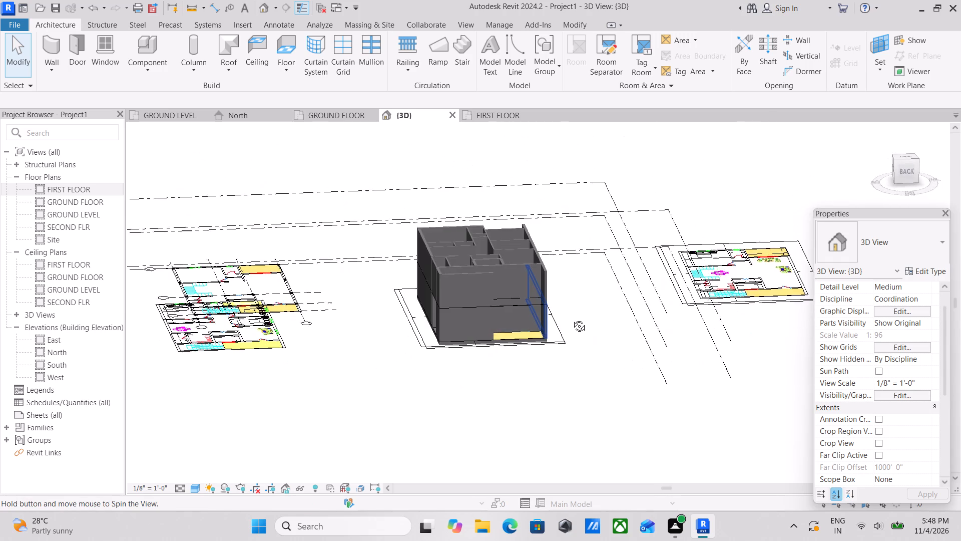
{"action": "middle_click_drag", "start_coordinate": [572, 319], "coordinate": [295, 373], "text": "shift"}
{"action": "middle_click_drag", "start_coordinate": [319, 368], "coordinate": [577, 339]}
{"action": "middle_click_drag", "start_coordinate": [472, 386], "coordinate": [341, 384], "text": "shift"}
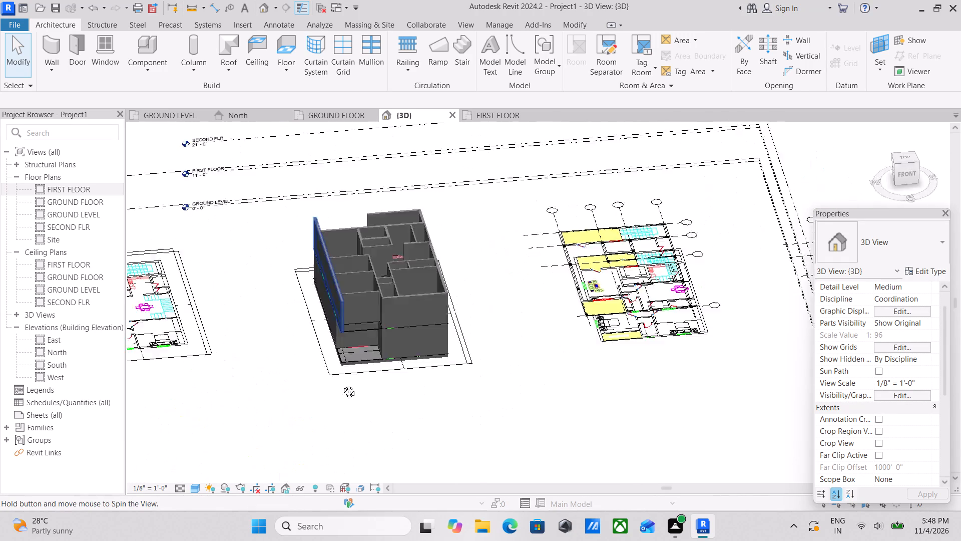
{"action": "middle_click_drag", "start_coordinate": [341, 384], "coordinate": [319, 380], "text": "shift"}
{"action": "middle_click_drag", "start_coordinate": [374, 323], "coordinate": [488, 410]}
{"action": "middle_click_drag", "start_coordinate": [469, 352], "coordinate": [516, 481], "text": "shift"}
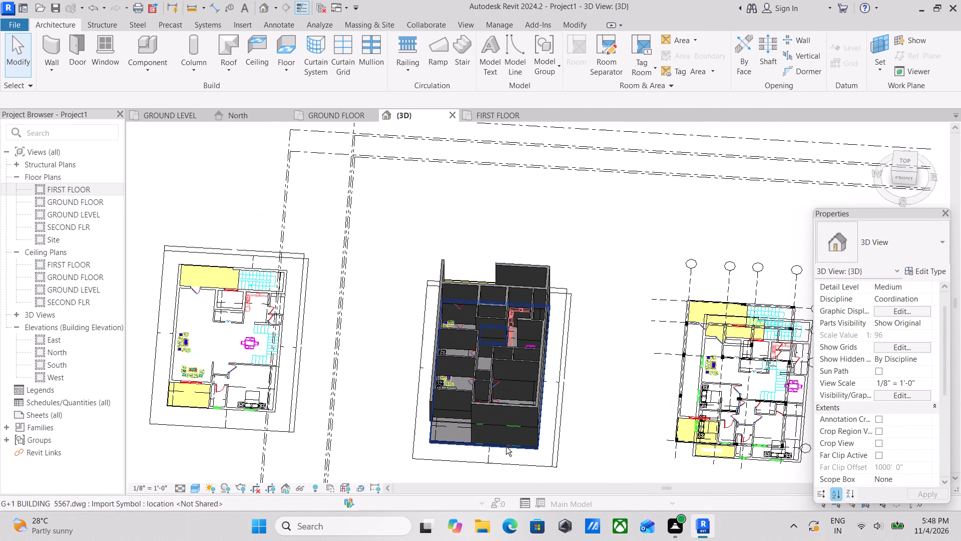
Return to the GROUND FLOOR plan and examine the slab around the lift, pooja room and kitchen.
{"action": "left_click", "coordinate": [317, 112]}
{"action": "scroll", "coordinate": [612, 375], "scroll_direction": "down", "scroll_amount": 1}
{"action": "scroll", "coordinate": [582, 315], "scroll_direction": "up", "scroll_amount": 4}
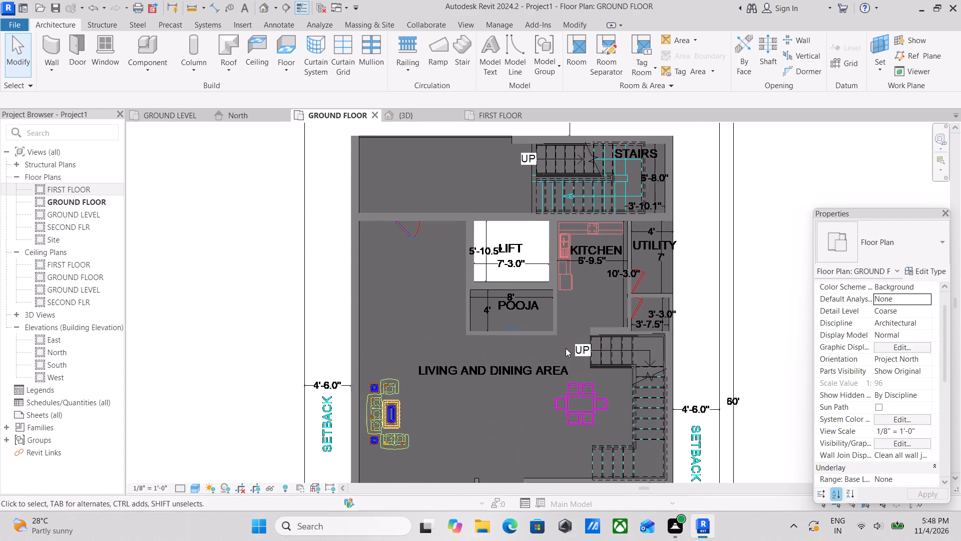
{"action": "scroll", "coordinate": [524, 331], "scroll_direction": "up", "scroll_amount": 3}
{"action": "scroll", "coordinate": [472, 342], "scroll_direction": "up", "scroll_amount": 2}
{"action": "scroll", "coordinate": [570, 339], "scroll_direction": "down", "scroll_amount": 1}
{"action": "middle_click_drag", "start_coordinate": [570, 339], "coordinate": [572, 379]}
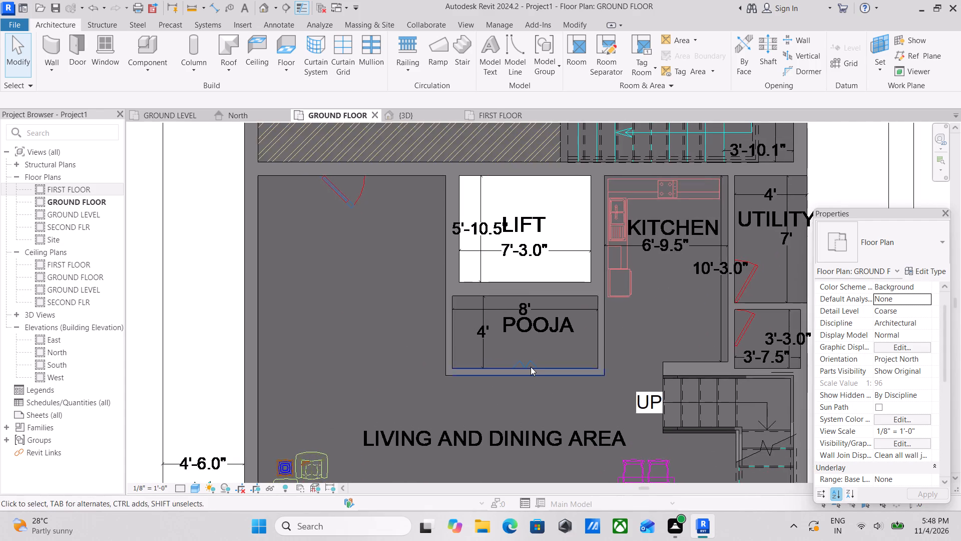
{"action": "scroll", "coordinate": [531, 367], "scroll_direction": "down", "scroll_amount": 2}
{"action": "middle_click_drag", "start_coordinate": [529, 367], "coordinate": [505, 370]}
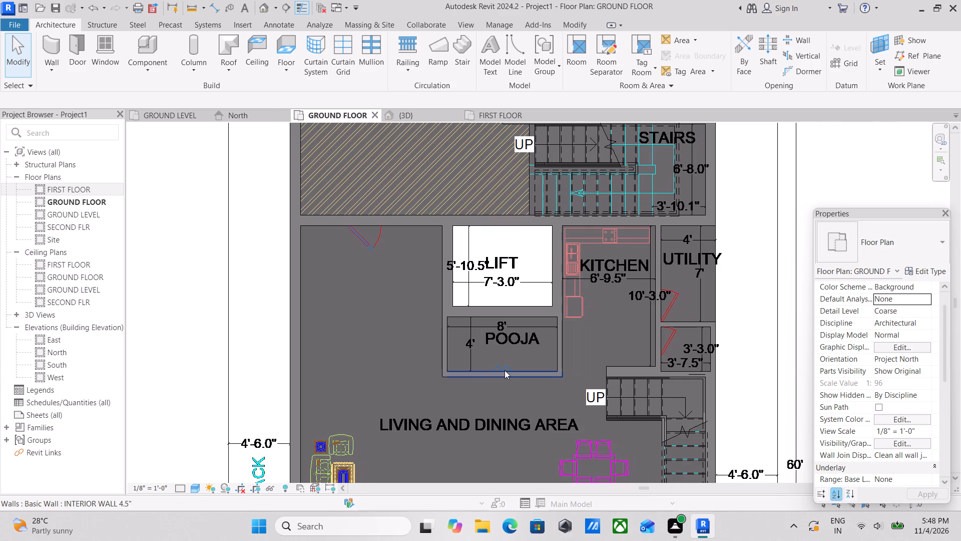
Check the slab's coverage from the living and dining area down to the dress, toilet and bedroom.
{"action": "scroll", "coordinate": [379, 430], "scroll_direction": "down", "scroll_amount": 3}
{"action": "middle_click_drag", "start_coordinate": [358, 424], "coordinate": [543, 360]}
{"action": "scroll", "coordinate": [554, 386], "scroll_direction": "down", "scroll_amount": 2}
{"action": "middle_click_drag", "start_coordinate": [548, 382], "coordinate": [528, 323]}
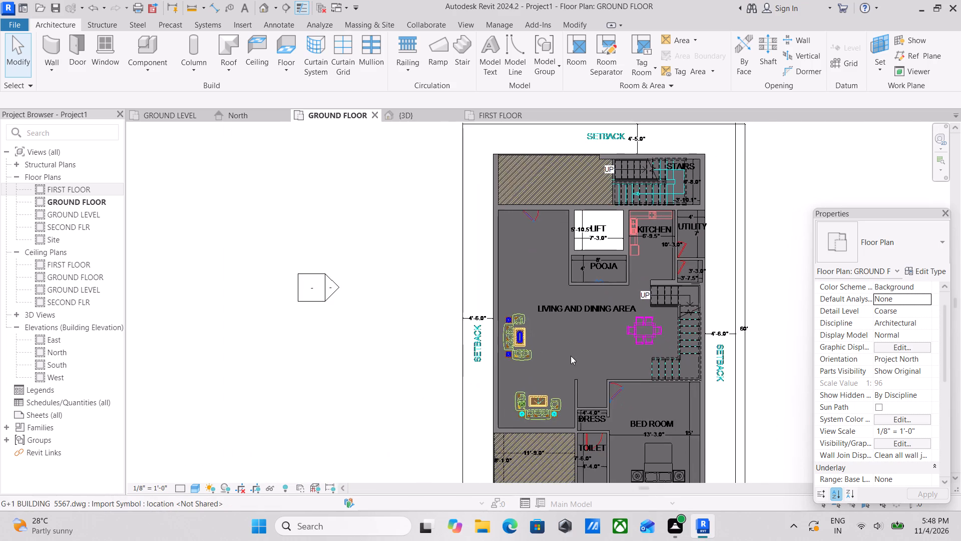
{"action": "scroll", "coordinate": [571, 356], "scroll_direction": "down", "scroll_amount": 1}
{"action": "middle_click_drag", "start_coordinate": [557, 333], "coordinate": [527, 278]}
{"action": "scroll", "coordinate": [551, 352], "scroll_direction": "up", "scroll_amount": 6}
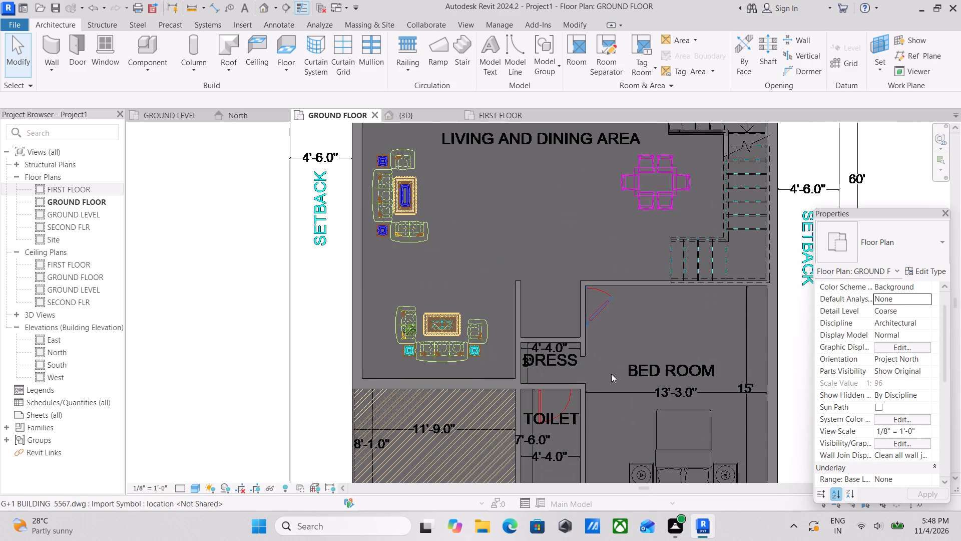
{"action": "middle_click_drag", "start_coordinate": [604, 371], "coordinate": [557, 296]}
{"action": "scroll", "coordinate": [584, 346], "scroll_direction": "down", "scroll_amount": 1}
{"action": "middle_click_drag", "start_coordinate": [537, 376], "coordinate": [533, 328]}
{"action": "scroll", "coordinate": [530, 337], "scroll_direction": "up", "scroll_amount": 3}
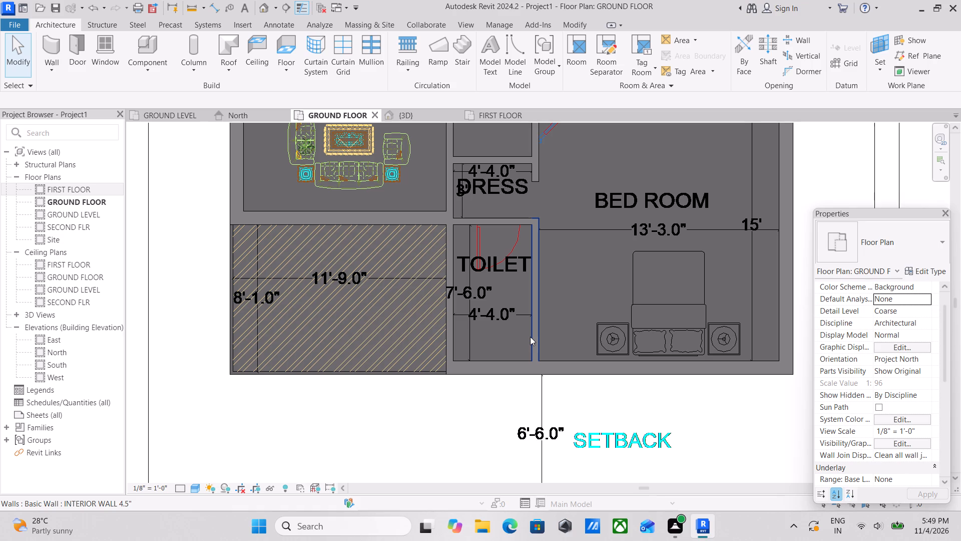
Review the ground floor slab from the bedroom back up to the lift opening, kitchen and stairs.
{"action": "scroll", "coordinate": [670, 291], "scroll_direction": "down", "scroll_amount": 3}
{"action": "middle_click_drag", "start_coordinate": [650, 282], "coordinate": [626, 479]}
{"action": "scroll", "coordinate": [626, 481], "scroll_direction": "up", "scroll_amount": 1}
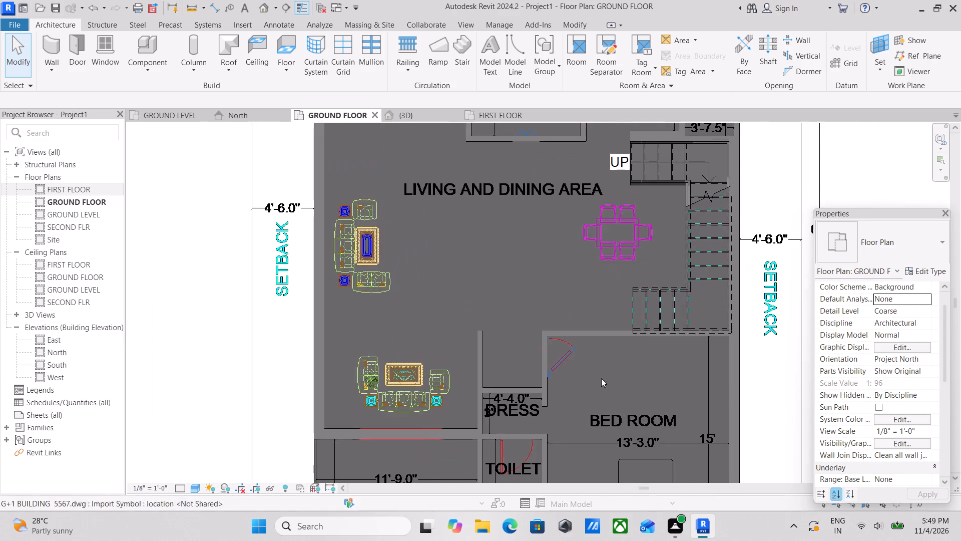
{"action": "scroll", "coordinate": [600, 337], "scroll_direction": "down", "scroll_amount": 2}
{"action": "middle_click_drag", "start_coordinate": [599, 351], "coordinate": [607, 448]}
{"action": "middle_click_drag", "start_coordinate": [604, 332], "coordinate": [614, 426]}
{"action": "scroll", "coordinate": [571, 329], "scroll_direction": "up", "scroll_amount": 7}
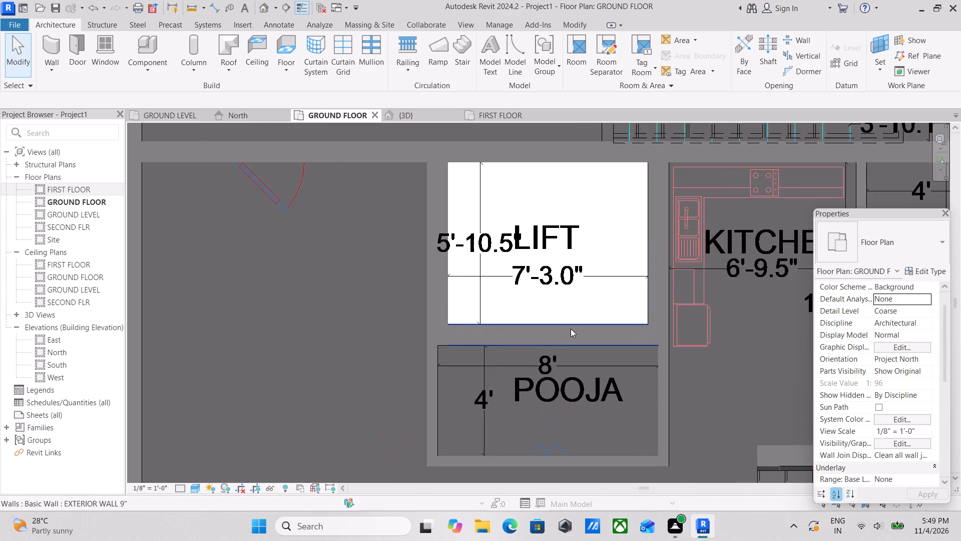
{"action": "scroll", "coordinate": [573, 326], "scroll_direction": "down", "scroll_amount": 3}
{"action": "middle_click_drag", "start_coordinate": [573, 326], "coordinate": [564, 329]}
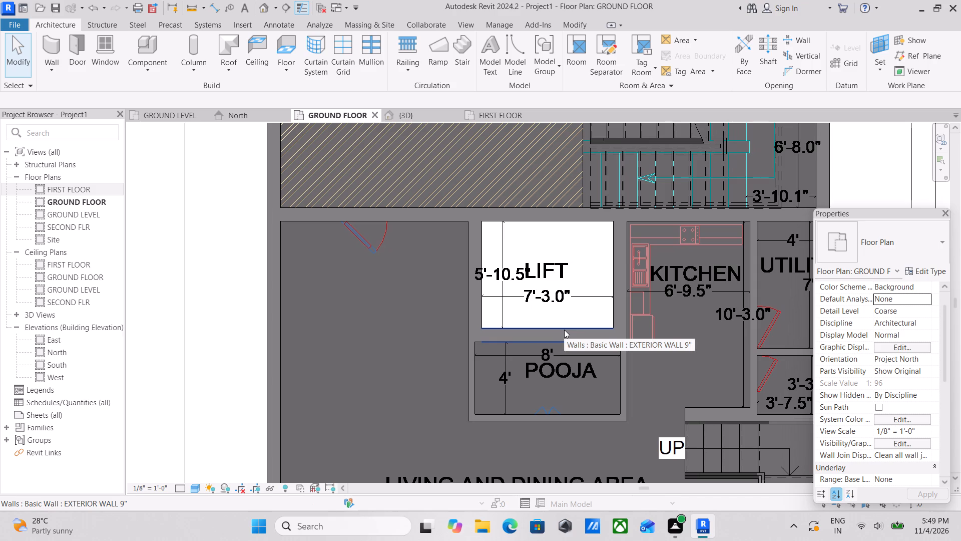
{"action": "scroll", "coordinate": [605, 311], "scroll_direction": "down", "scroll_amount": 4}
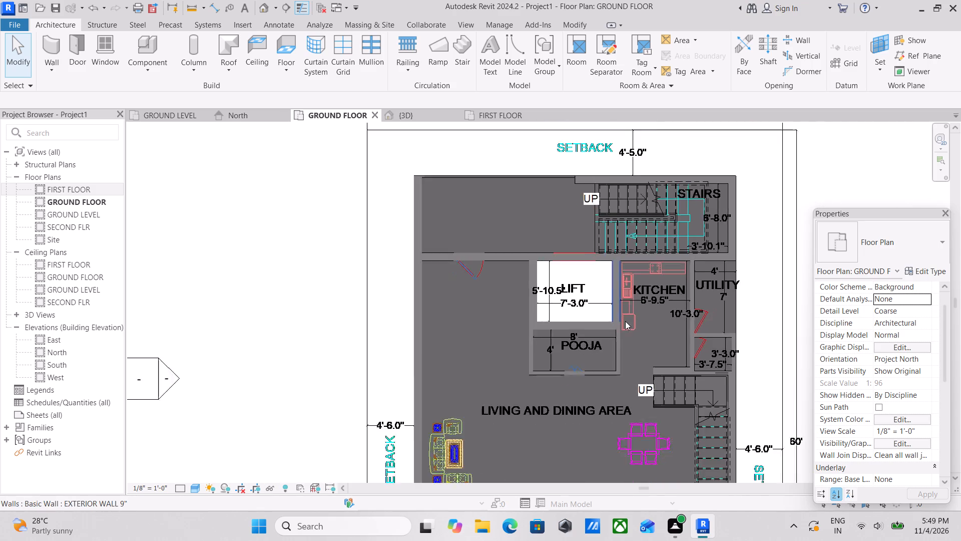
{"action": "scroll", "coordinate": [625, 321], "scroll_direction": "down", "scroll_amount": 1}
{"action": "middle_click_drag", "start_coordinate": [625, 321], "coordinate": [575, 297]}
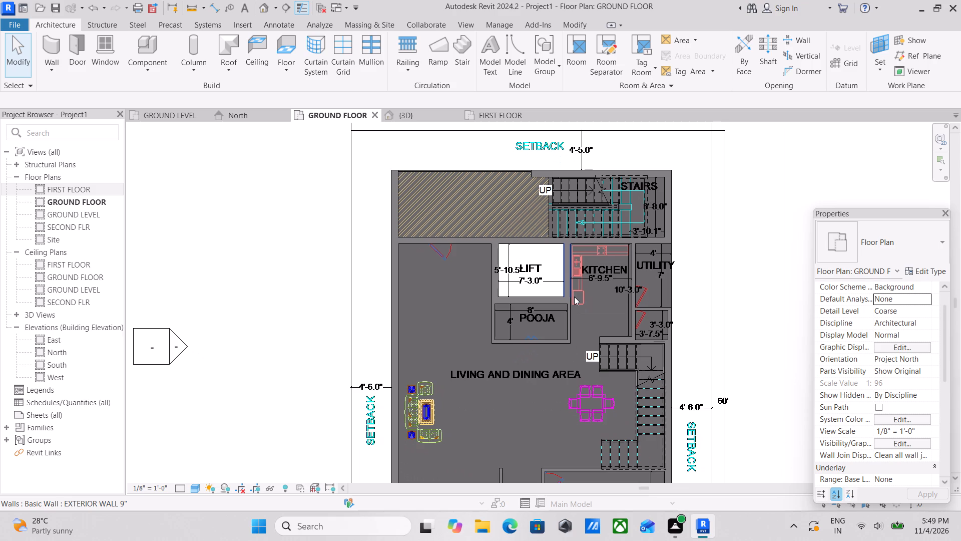
{"action": "scroll", "coordinate": [523, 228], "scroll_direction": "up", "scroll_amount": 5}
{"action": "scroll", "coordinate": [541, 310], "scroll_direction": "down", "scroll_amount": 3}
{"action": "middle_click_drag", "start_coordinate": [564, 270], "coordinate": [564, 271]}
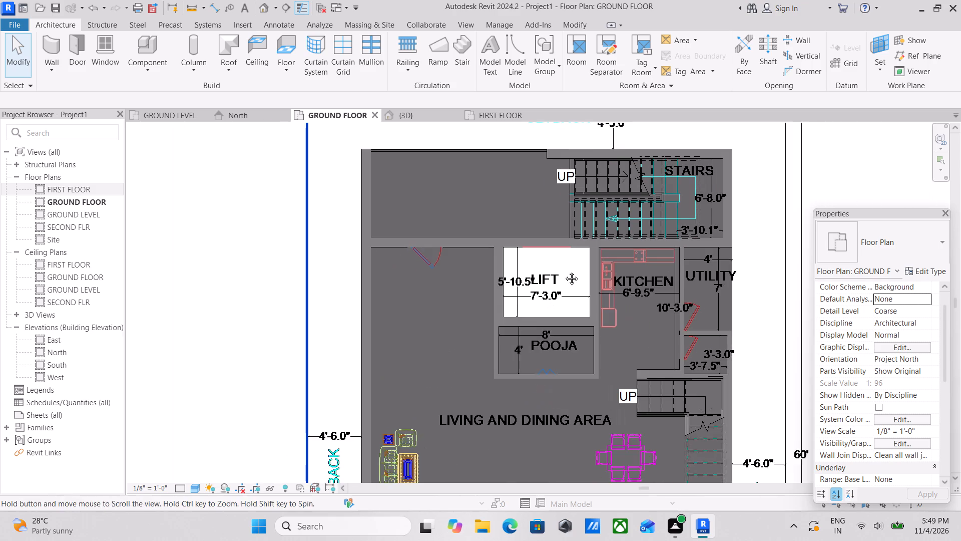
{"action": "middle_click_drag", "start_coordinate": [564, 271], "coordinate": [557, 301]}
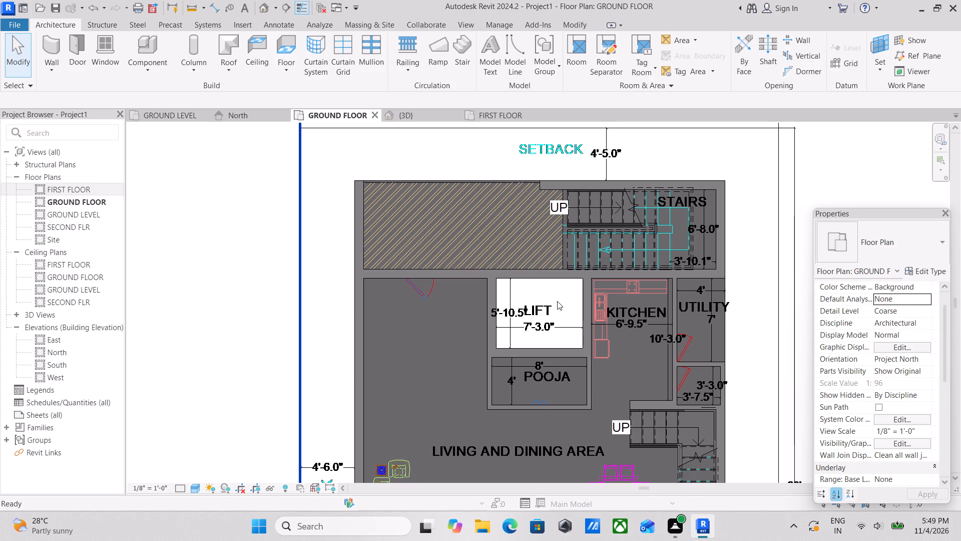
{"action": "scroll", "coordinate": [508, 320], "scroll_direction": "down", "scroll_amount": 2}
{"action": "scroll", "coordinate": [633, 303], "scroll_direction": "up", "scroll_amount": 3}
{"action": "middle_click_drag", "start_coordinate": [607, 276], "coordinate": [645, 353]}
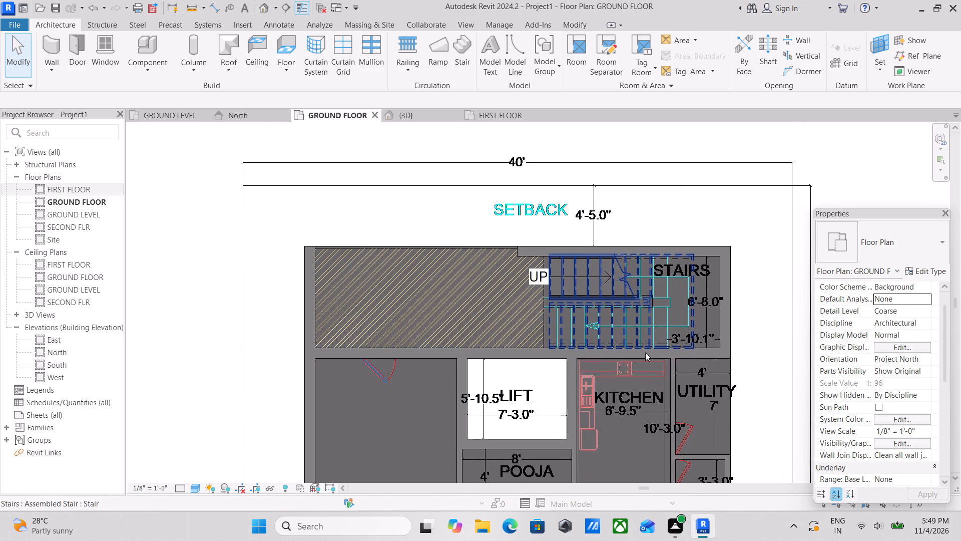
On the FIRST FLOOR plan, start an architectural floor and duplicate its type as FLOORING CALCUTTA 6" 223.
{"action": "left_click", "coordinate": [494, 110]}
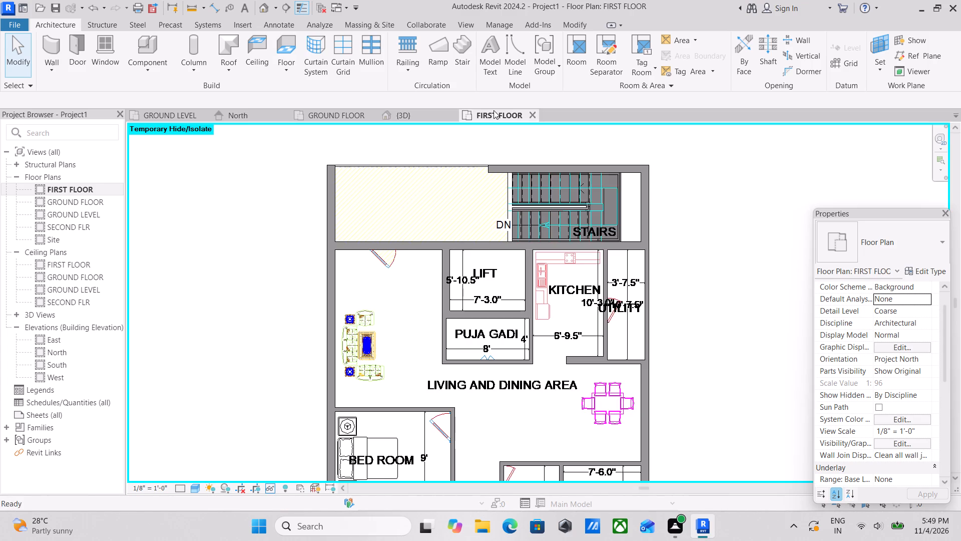
{"action": "scroll", "coordinate": [499, 240], "scroll_direction": "down", "scroll_amount": 2}
{"action": "middle_click_drag", "start_coordinate": [493, 244], "coordinate": [519, 208]}
{"action": "middle_click_drag", "start_coordinate": [528, 250], "coordinate": [528, 286]}
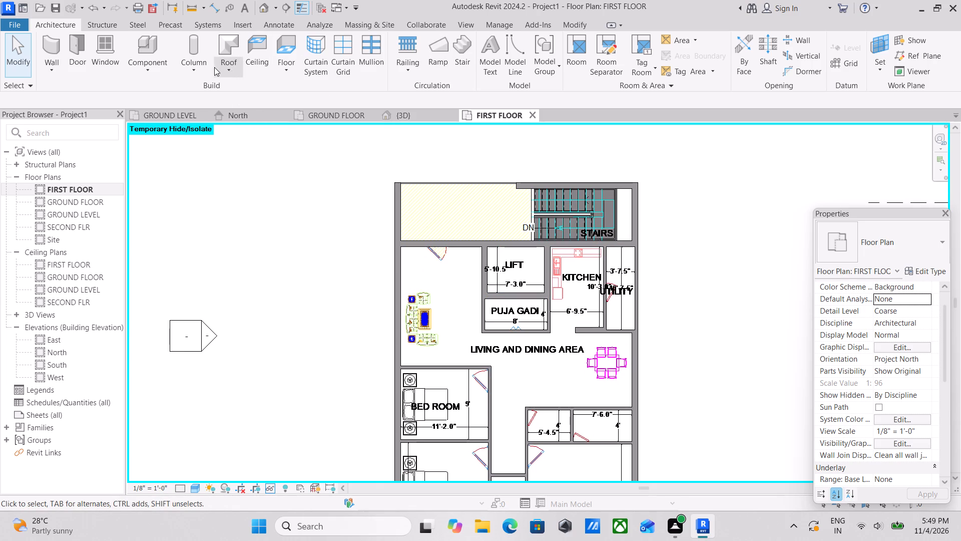
{"action": "left_click", "coordinate": [285, 75]}
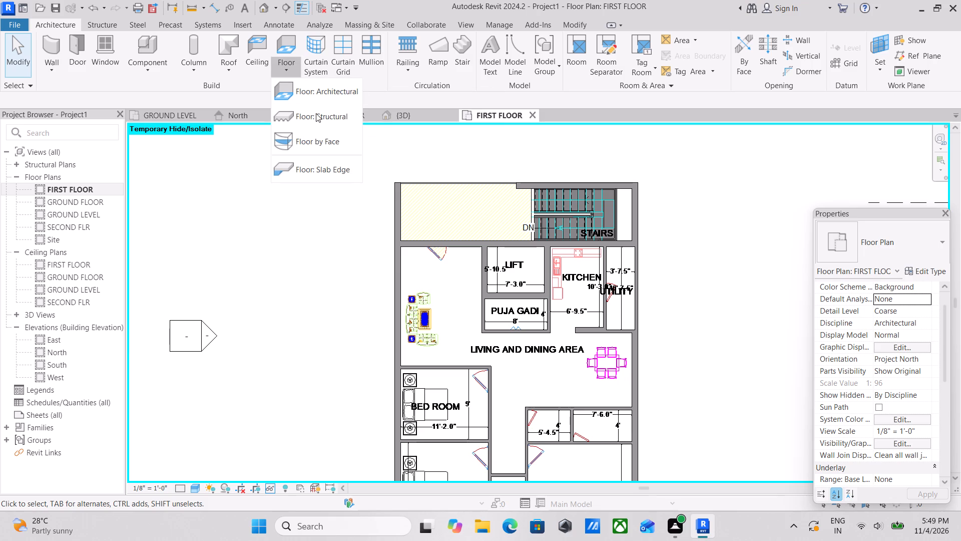
{"action": "left_click", "coordinate": [324, 88]}
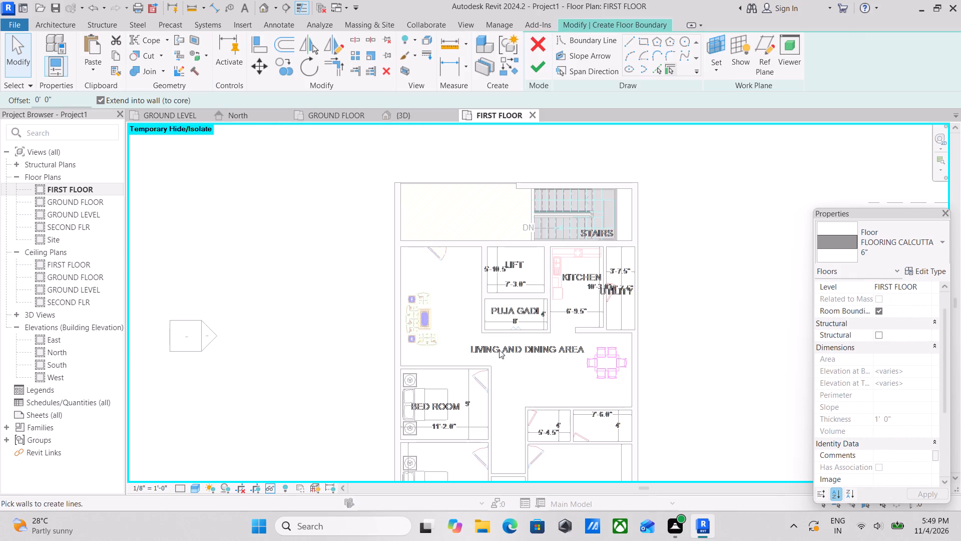
{"action": "left_click", "coordinate": [913, 268]}
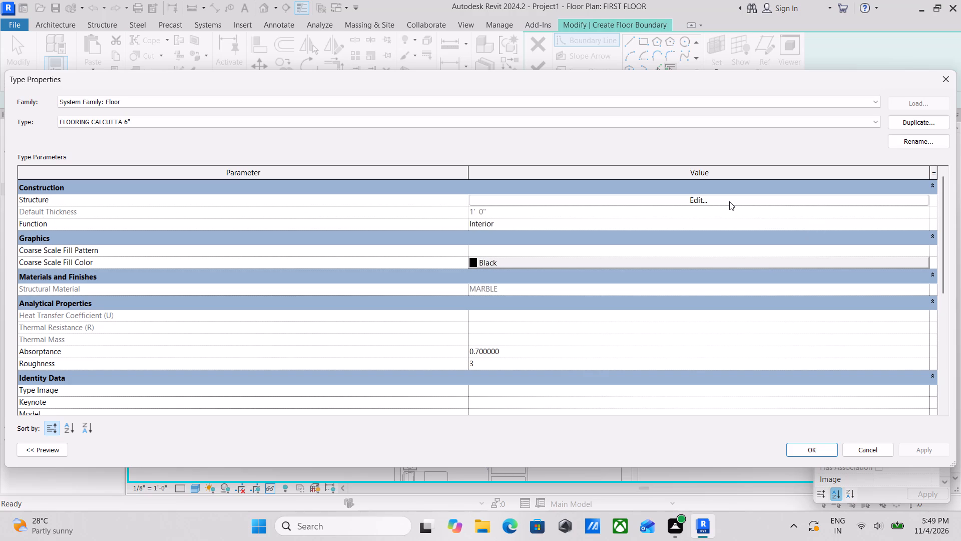
{"action": "left_click", "coordinate": [913, 122]}
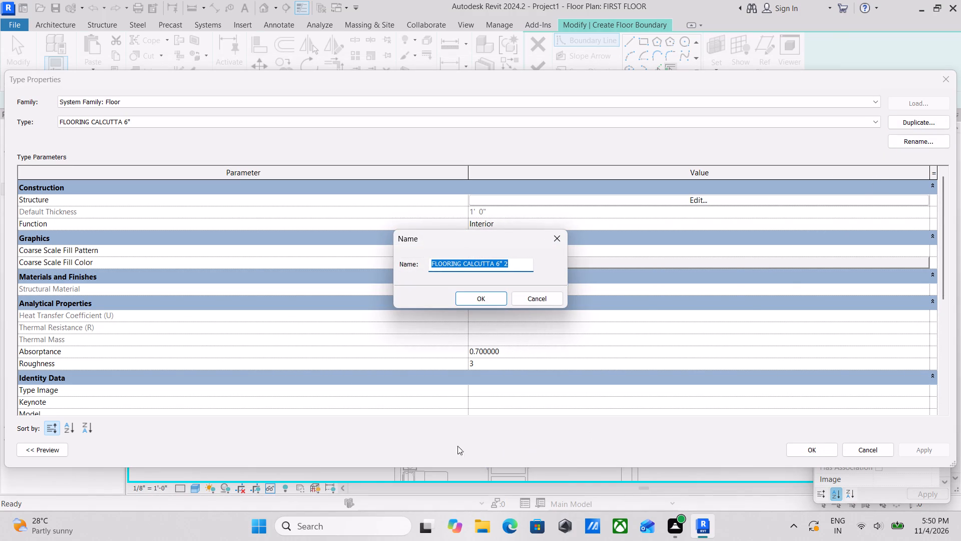
{"action": "left_click", "coordinate": [493, 265]}
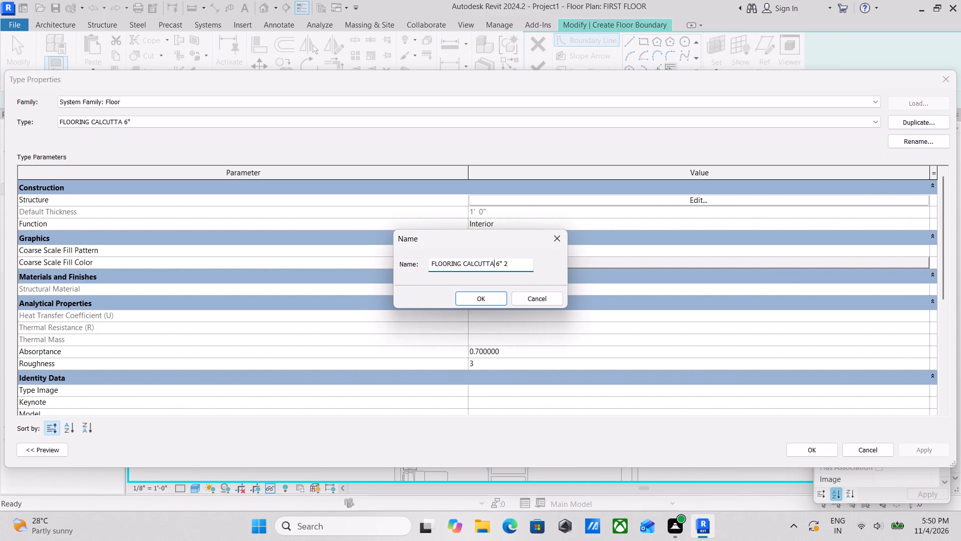
{"action": "left_click_drag", "start_coordinate": [522, 263], "coordinate": [496, 264]}
{"action": "key", "text": "6"}
{"action": "key", "text": "shift+quotedbl"}
{"action": "key", "text": "space"}
{"action": "type", "text": "223"}
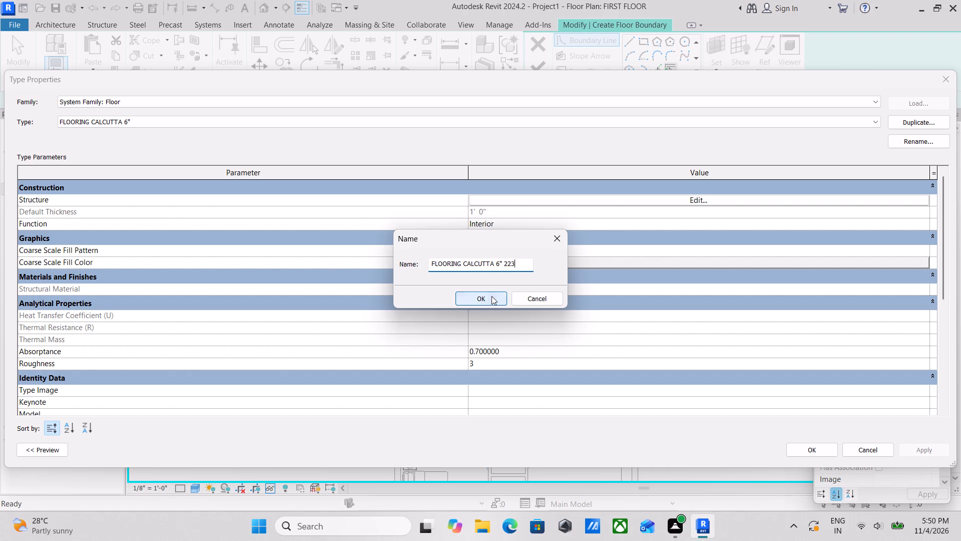
{"action": "left_click", "coordinate": [492, 296]}
Set the new floor type's MARBLE structure layer to 6" thick and apply the type.
{"action": "left_click", "coordinate": [711, 198]}
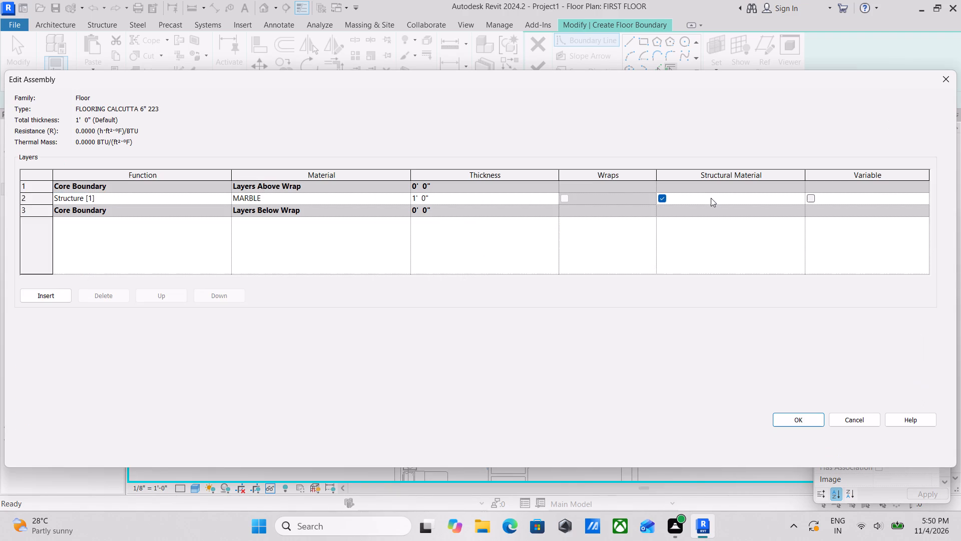
{"action": "left_click", "coordinate": [504, 196]}
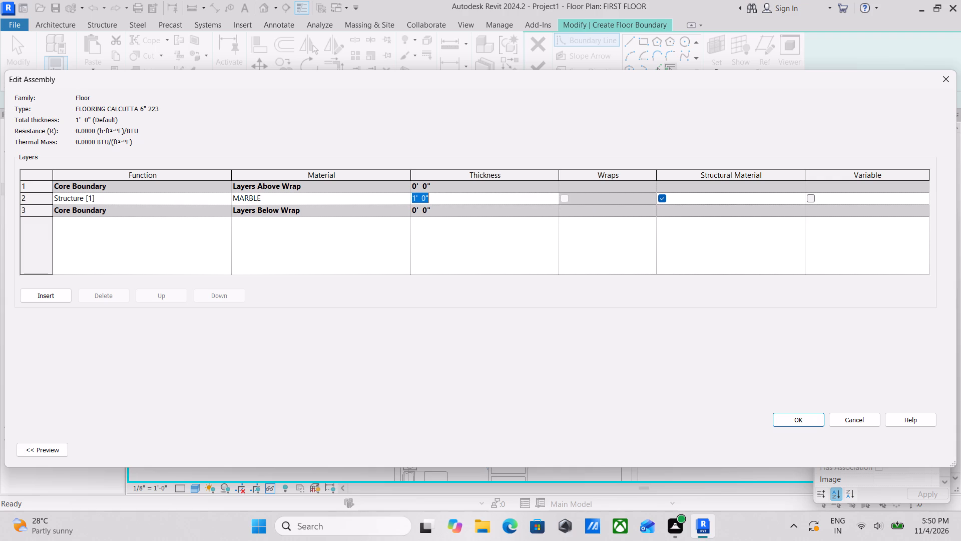
{"action": "left_click", "coordinate": [550, 200]}
{"action": "left_click", "coordinate": [368, 197]}
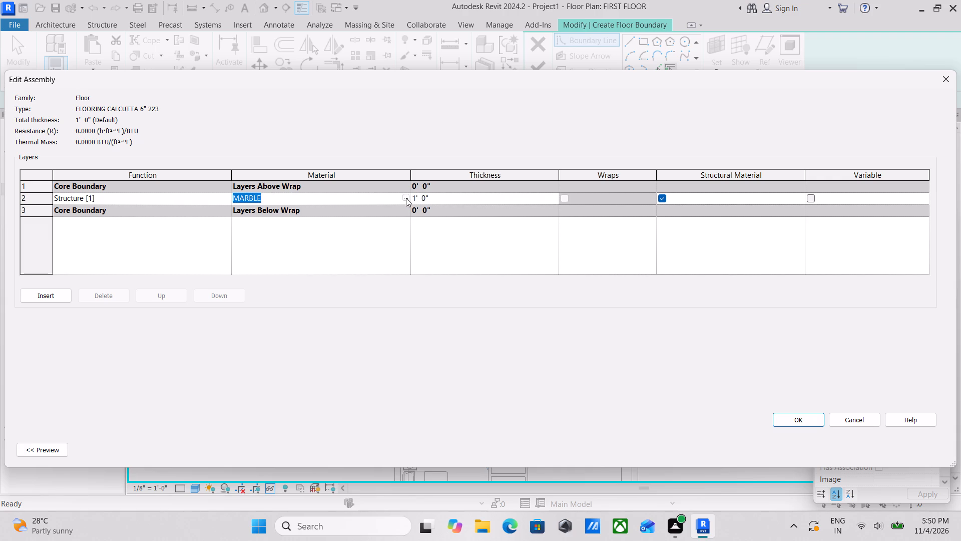
{"action": "left_click", "coordinate": [404, 197]}
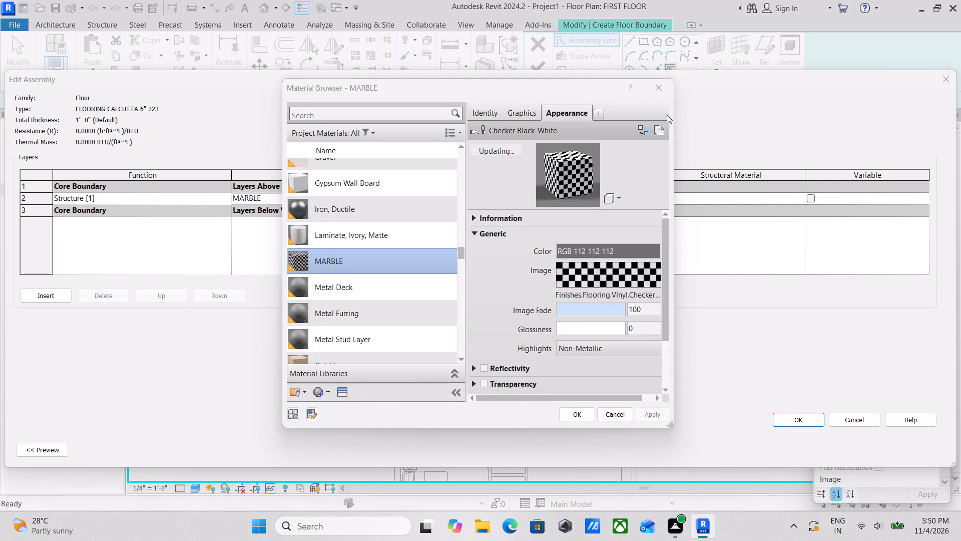
{"action": "left_click", "coordinate": [664, 88]}
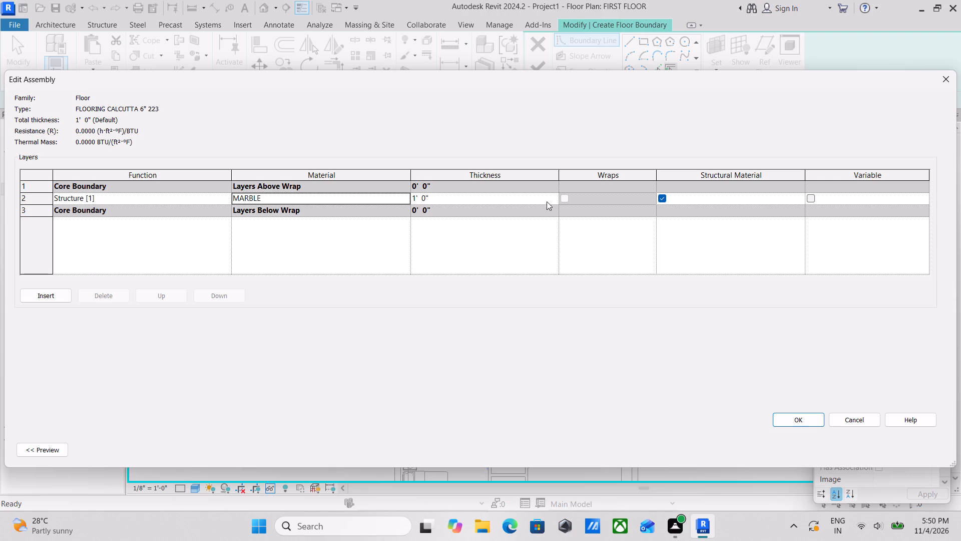
{"action": "left_click", "coordinate": [548, 197]}
{"action": "left_click", "coordinate": [551, 198]}
{"action": "left_click_drag", "start_coordinate": [552, 197], "coordinate": [394, 205]}
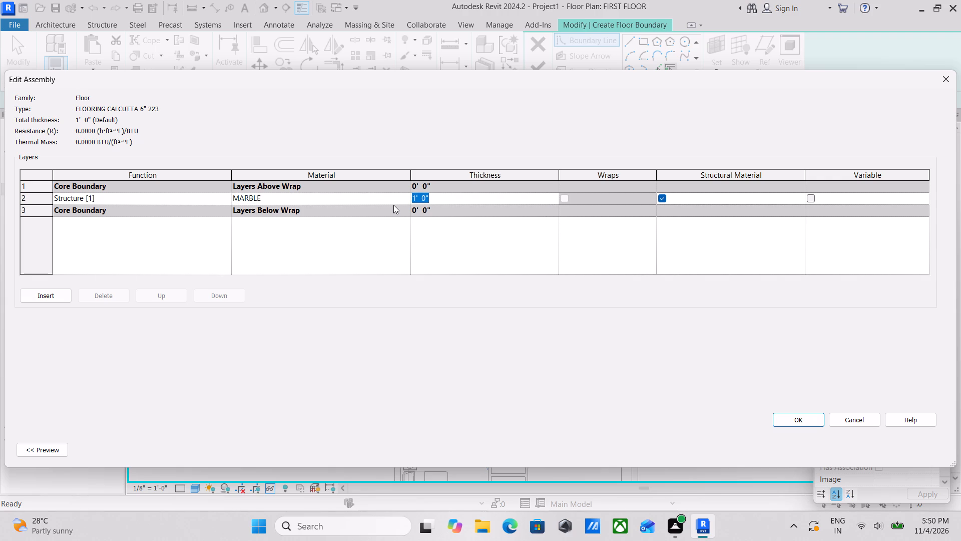
{"action": "key", "text": "6"}
{"action": "key", "text": "shift+quotedbl"}
{"action": "left_click", "coordinate": [797, 420]}
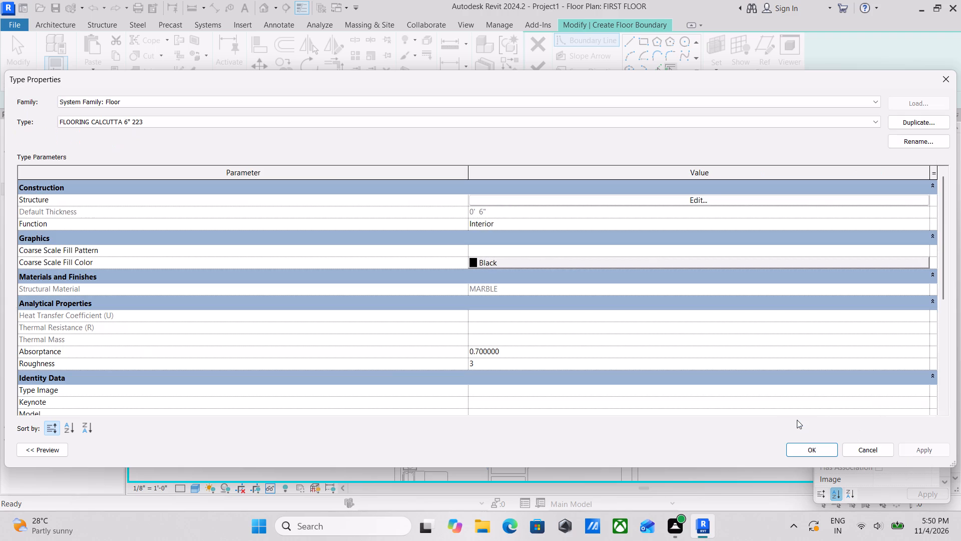
{"action": "left_click", "coordinate": [931, 452]}
{"action": "left_click", "coordinate": [812, 453]}
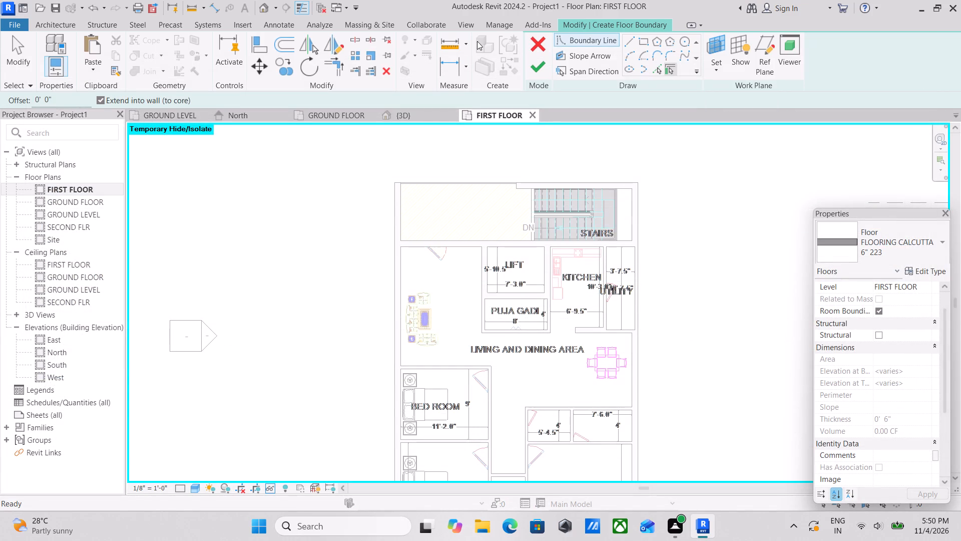
Draw a rectangular floor boundary along the inner wall faces of the lift, about 7'-3" by 5'-10 1/2".
{"action": "left_click", "coordinate": [644, 39]}
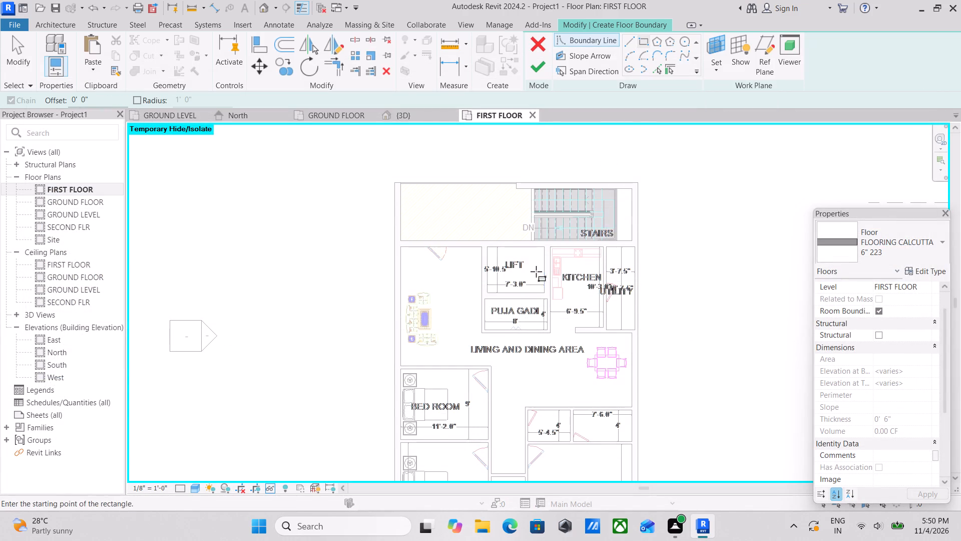
{"action": "scroll", "coordinate": [533, 271], "scroll_direction": "up", "scroll_amount": 3}
{"action": "scroll", "coordinate": [492, 268], "scroll_direction": "up", "scroll_amount": 2}
{"action": "scroll", "coordinate": [460, 234], "scroll_direction": "up", "scroll_amount": 2}
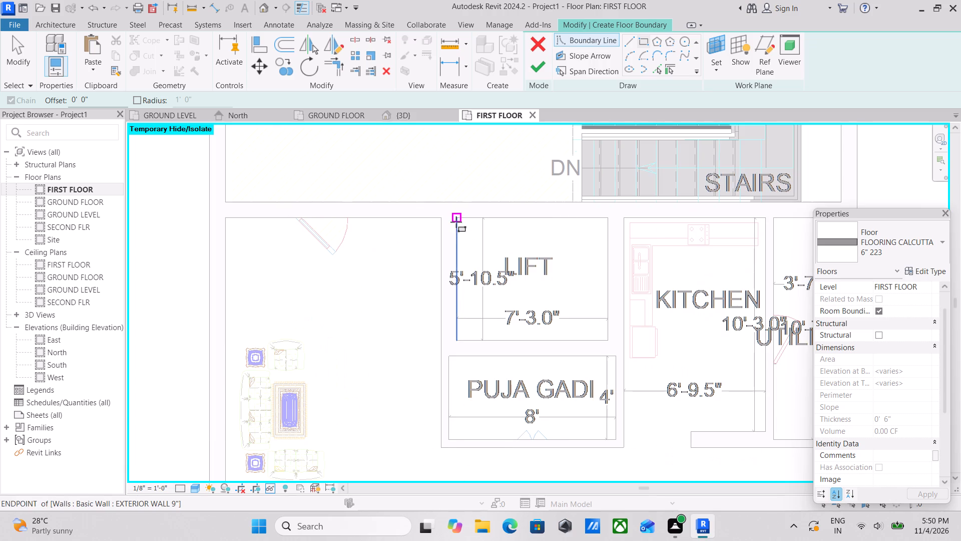
{"action": "left_click", "coordinate": [456, 222]}
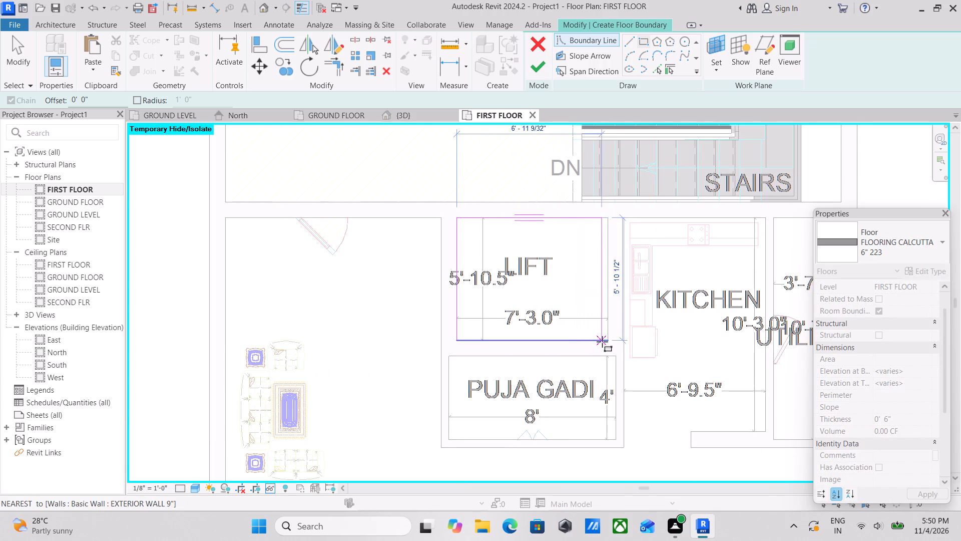
{"action": "left_click", "coordinate": [614, 341]}
Draw a rectangular floor boundary inside the PUJA GADI room, about 8' by 4'.
{"action": "scroll", "coordinate": [493, 271], "scroll_direction": "down", "scroll_amount": 1}
{"action": "middle_click_drag", "start_coordinate": [493, 271], "coordinate": [495, 187]}
{"action": "scroll", "coordinate": [492, 254], "scroll_direction": "up", "scroll_amount": 2}
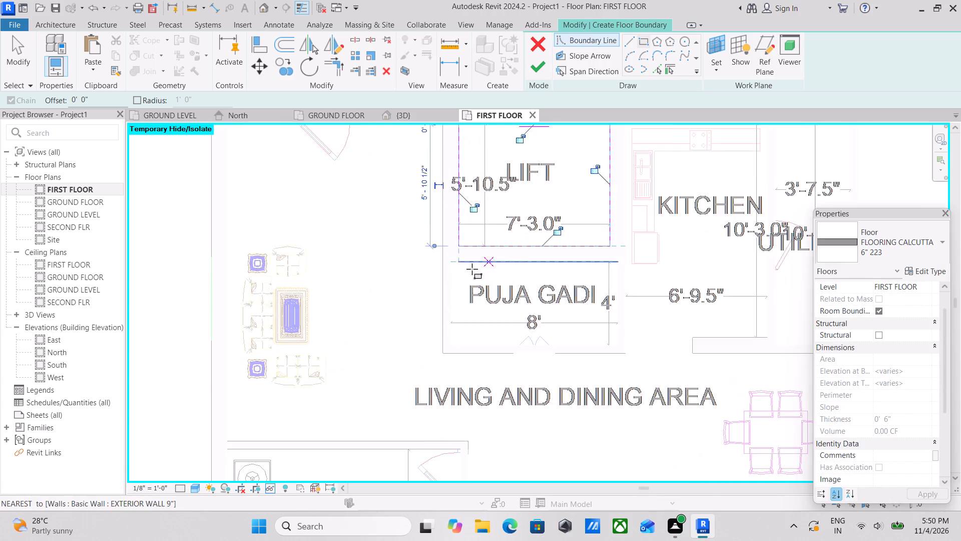
{"action": "scroll", "coordinate": [472, 269], "scroll_direction": "up", "scroll_amount": 4}
{"action": "left_click", "coordinate": [439, 254]}
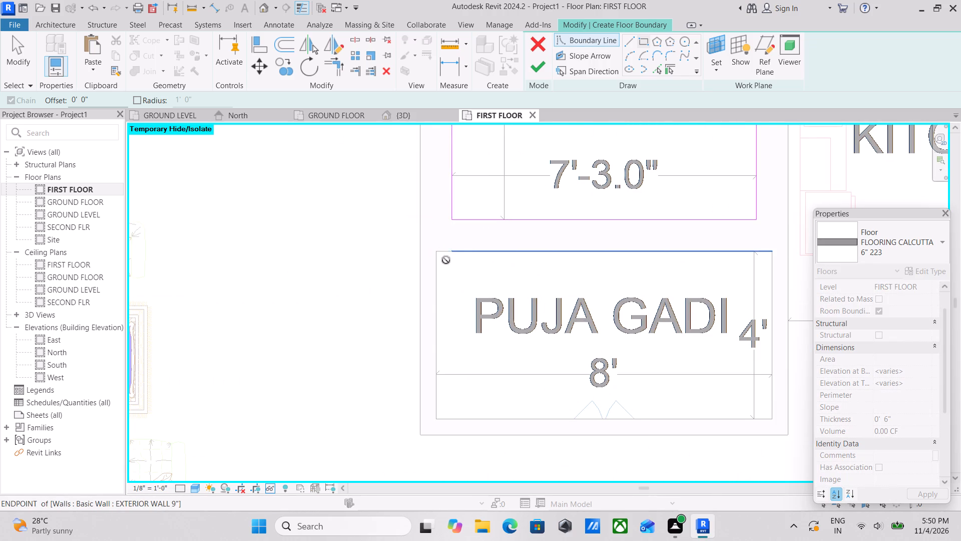
{"action": "middle_click_drag", "start_coordinate": [628, 344], "coordinate": [553, 287]}
{"action": "left_click", "coordinate": [697, 358]}
Draw a rectangular floor boundary inside the 13'-3" by 15' bedroom beside the toilet and dressor.
{"action": "scroll", "coordinate": [593, 266], "scroll_direction": "down", "scroll_amount": 3}
{"action": "middle_click_drag", "start_coordinate": [591, 277], "coordinate": [533, 183]}
{"action": "scroll", "coordinate": [548, 277], "scroll_direction": "down", "scroll_amount": 7}
{"action": "middle_click_drag", "start_coordinate": [545, 344], "coordinate": [553, 258]}
{"action": "middle_click_drag", "start_coordinate": [585, 398], "coordinate": [540, 307]}
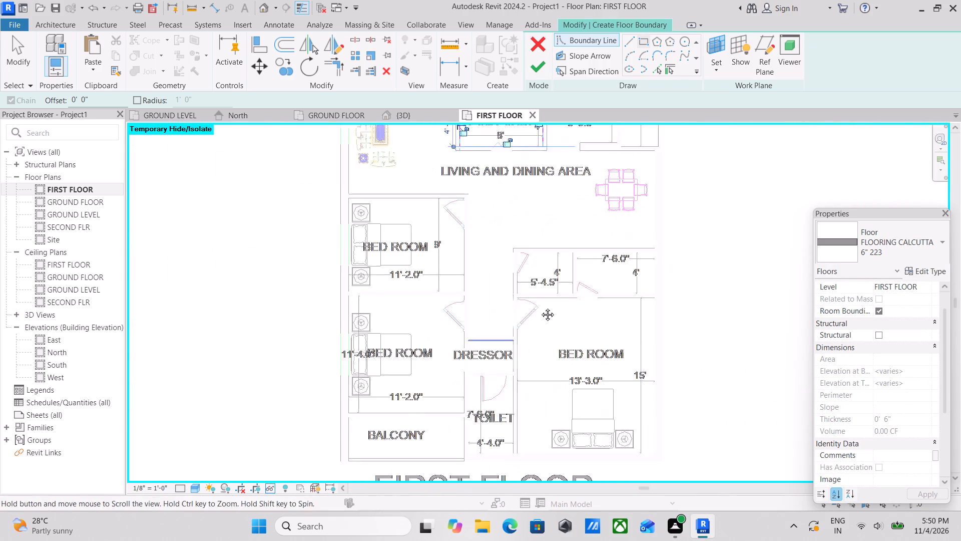
{"action": "middle_click_drag", "start_coordinate": [540, 307], "coordinate": [538, 292]}
{"action": "middle_click_drag", "start_coordinate": [586, 399], "coordinate": [574, 334]}
{"action": "scroll", "coordinate": [514, 337], "scroll_direction": "up", "scroll_amount": 6}
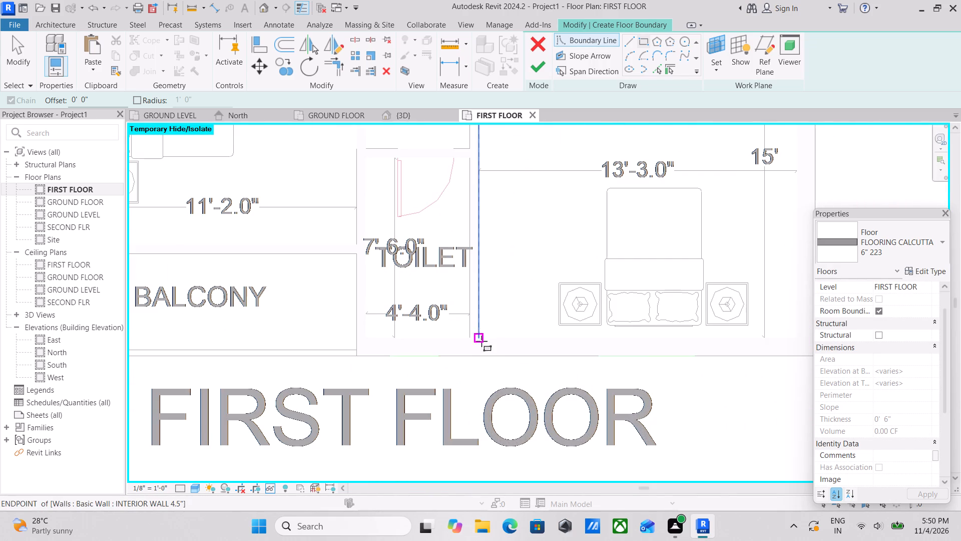
{"action": "left_click", "coordinate": [482, 338]}
{"action": "middle_click_drag", "start_coordinate": [594, 251], "coordinate": [503, 431]}
{"action": "middle_click_drag", "start_coordinate": [612, 305], "coordinate": [553, 416]}
{"action": "left_click", "coordinate": [644, 270]}
Draw a rectangular floor boundary in the small room above that bedroom's door, about 5'-4 1/2" by 3'-11 3/4".
{"action": "scroll", "coordinate": [466, 326], "scroll_direction": "down", "scroll_amount": 1}
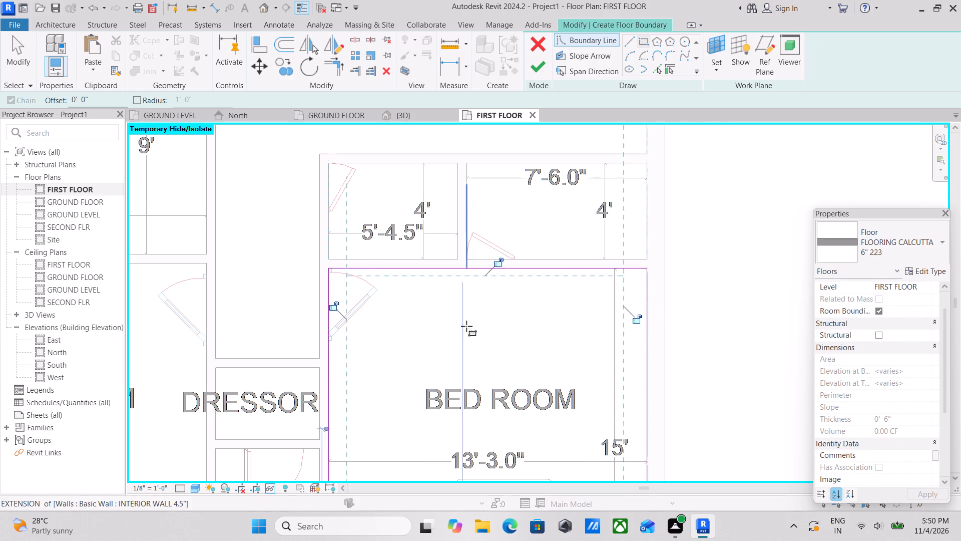
{"action": "middle_click_drag", "start_coordinate": [466, 326], "coordinate": [585, 395]}
{"action": "scroll", "coordinate": [503, 274], "scroll_direction": "up", "scroll_amount": 6}
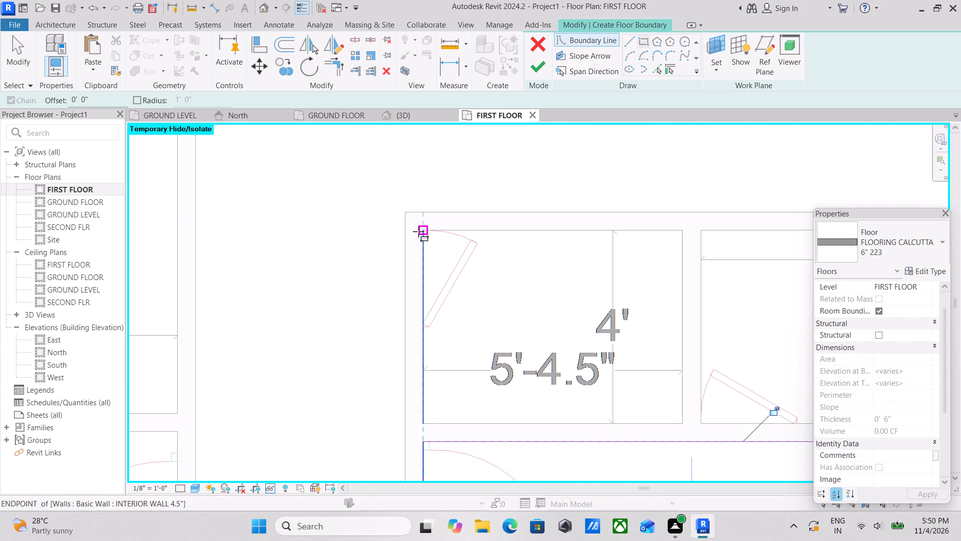
{"action": "left_click", "coordinate": [418, 231]}
{"action": "middle_click_drag", "start_coordinate": [497, 279], "coordinate": [438, 215]}
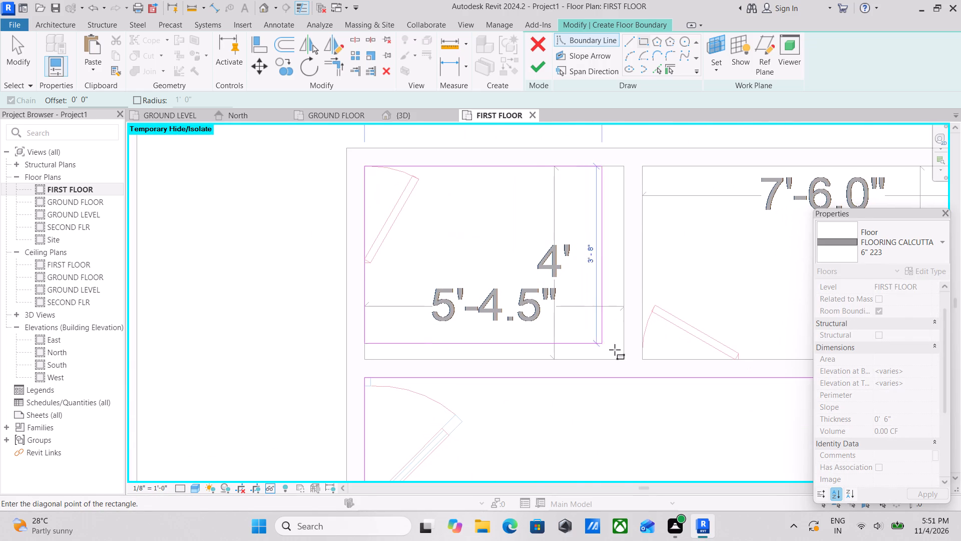
{"action": "left_click", "coordinate": [622, 363]}
Draw a rectangular floor boundary in the small room beside the 5'-4 1/2" room, about 7'-6" by 4'.
{"action": "scroll", "coordinate": [693, 232], "scroll_direction": "down", "scroll_amount": 1}
{"action": "middle_click_drag", "start_coordinate": [663, 232], "coordinate": [501, 276]}
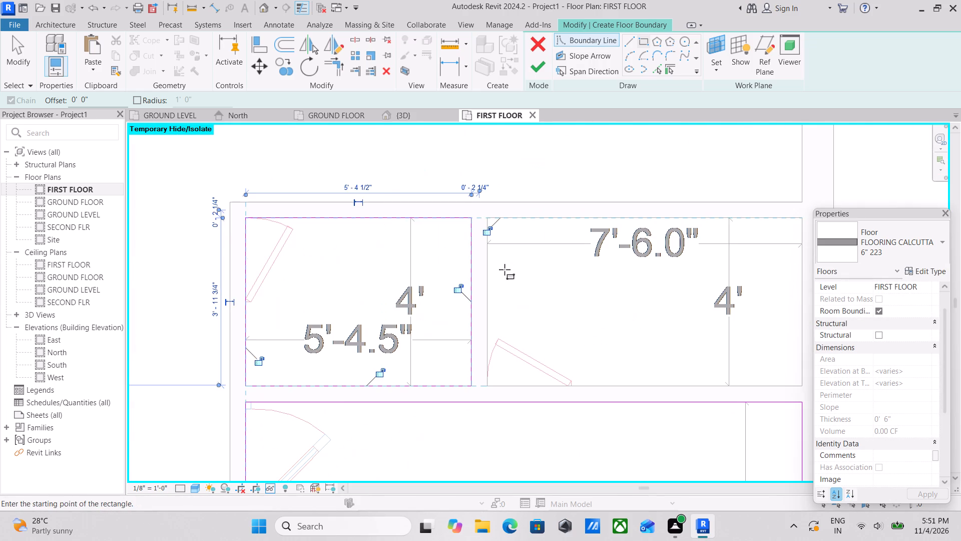
{"action": "middle_click_drag", "start_coordinate": [708, 249], "coordinate": [605, 261]}
{"action": "scroll", "coordinate": [677, 237], "scroll_direction": "up", "scroll_amount": 2}
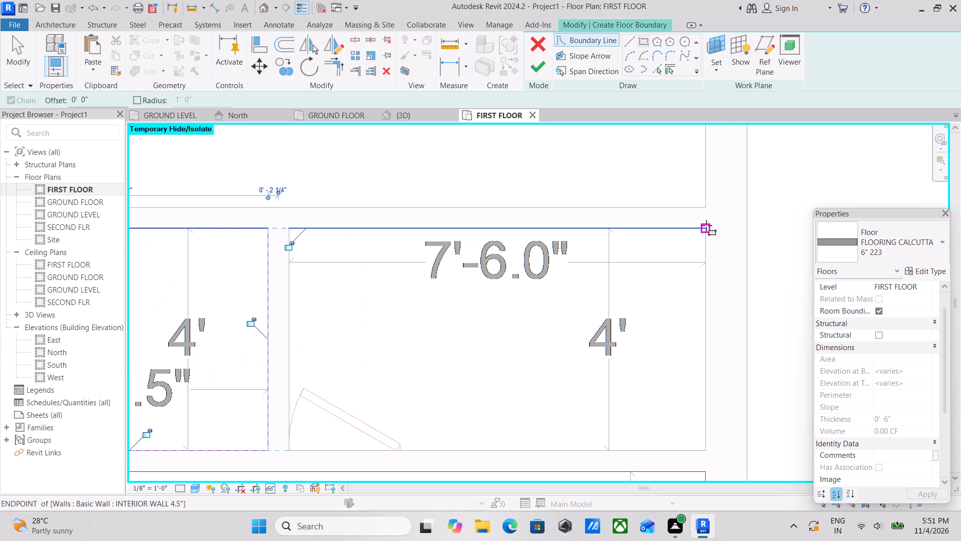
{"action": "left_click", "coordinate": [706, 225]}
{"action": "middle_click_drag", "start_coordinate": [519, 307], "coordinate": [627, 202]}
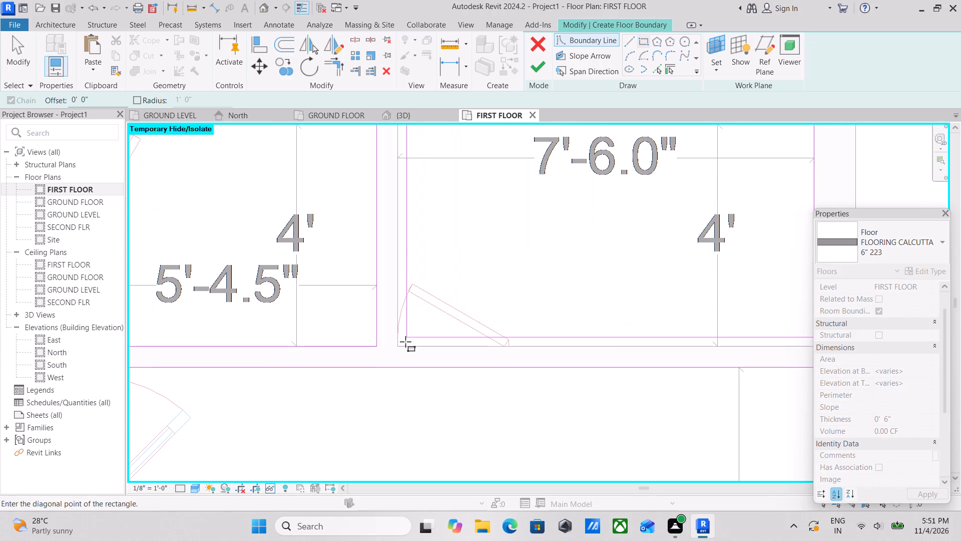
{"action": "left_click", "coordinate": [401, 342]}
Draw a rectangular floor boundary along the inner wall faces of the bedroom below the living area, about 11'-2" by 9'.
{"action": "scroll", "coordinate": [550, 292], "scroll_direction": "down", "scroll_amount": 7}
{"action": "middle_click_drag", "start_coordinate": [232, 276], "coordinate": [249, 275]}
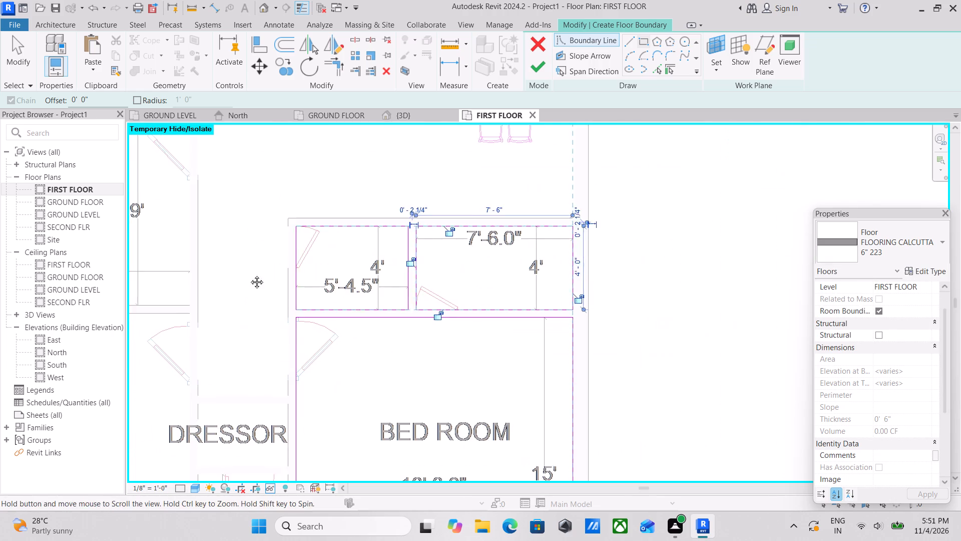
{"action": "middle_click_drag", "start_coordinate": [249, 275], "coordinate": [517, 299]}
{"action": "scroll", "coordinate": [501, 281], "scroll_direction": "down", "scroll_amount": 3}
{"action": "middle_click_drag", "start_coordinate": [501, 281], "coordinate": [619, 307]}
{"action": "scroll", "coordinate": [497, 219], "scroll_direction": "up", "scroll_amount": 3}
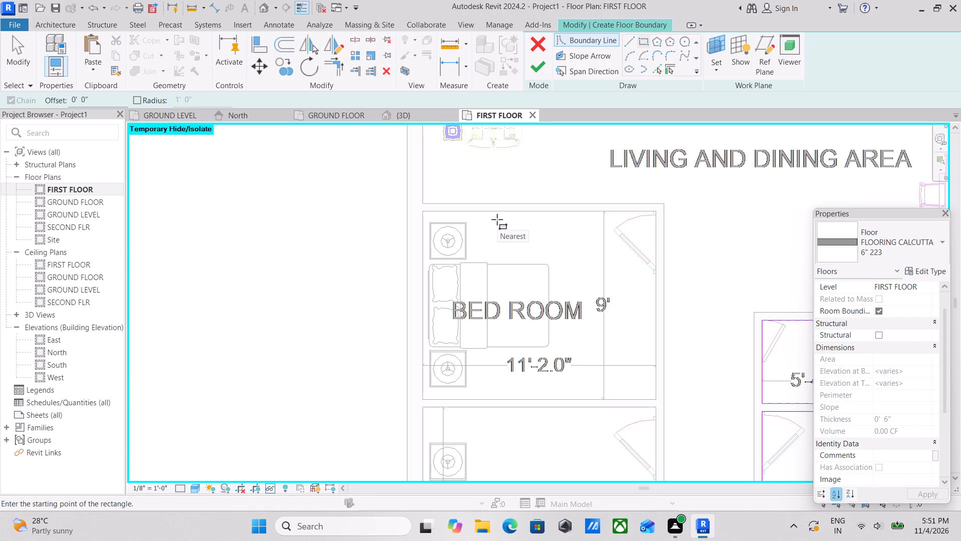
{"action": "scroll", "coordinate": [468, 226], "scroll_direction": "up", "scroll_amount": 3}
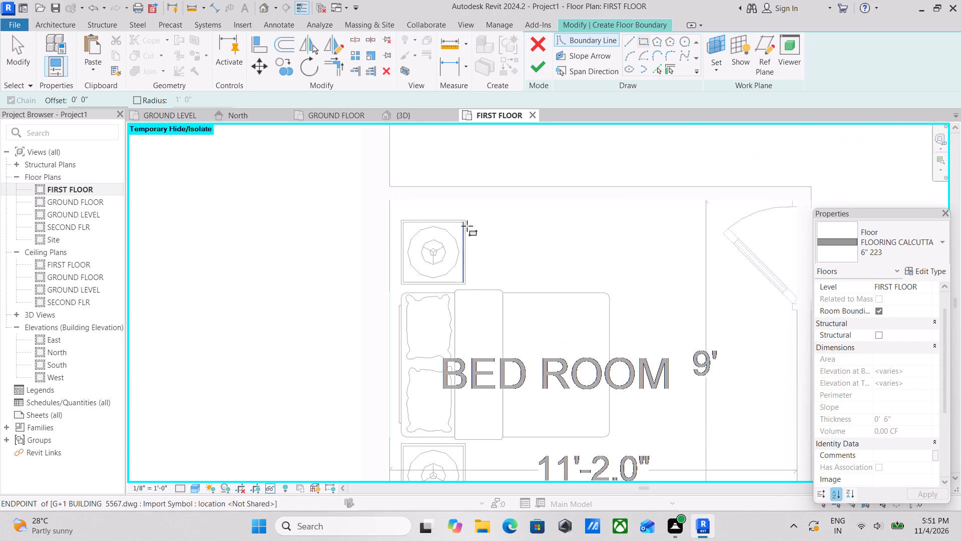
{"action": "scroll", "coordinate": [467, 226], "scroll_direction": "up", "scroll_amount": 3}
{"action": "left_click", "coordinate": [373, 194]}
{"action": "scroll", "coordinate": [608, 347], "scroll_direction": "down", "scroll_amount": 1}
{"action": "middle_click_drag", "start_coordinate": [578, 305], "coordinate": [523, 215]}
{"action": "scroll", "coordinate": [776, 366], "scroll_direction": "down", "scroll_amount": 1}
{"action": "middle_click_drag", "start_coordinate": [750, 353], "coordinate": [630, 290]}
{"action": "scroll", "coordinate": [666, 369], "scroll_direction": "down", "scroll_amount": 1}
{"action": "middle_click_drag", "start_coordinate": [665, 365], "coordinate": [639, 328]}
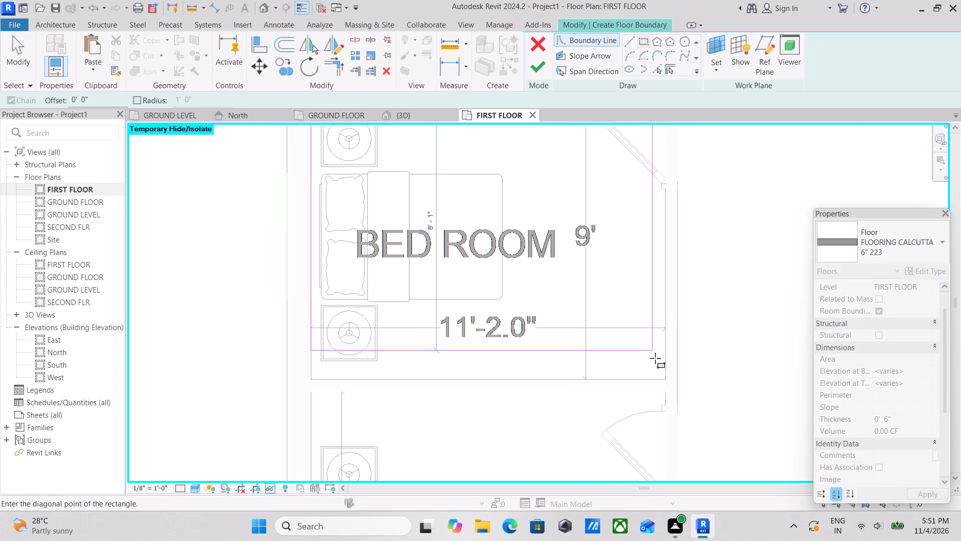
{"action": "left_click", "coordinate": [664, 379]}
Draw a rectangular floor boundary inside the bedroom above the balcony, about 11'-2" by 11'-4".
{"action": "scroll", "coordinate": [484, 324], "scroll_direction": "down", "scroll_amount": 3}
{"action": "middle_click_drag", "start_coordinate": [484, 324], "coordinate": [524, 259]}
{"action": "scroll", "coordinate": [487, 349], "scroll_direction": "up", "scroll_amount": 1}
{"action": "scroll", "coordinate": [488, 343], "scroll_direction": "down", "scroll_amount": 3}
{"action": "middle_click_drag", "start_coordinate": [489, 341], "coordinate": [498, 298]}
{"action": "scroll", "coordinate": [500, 297], "scroll_direction": "up", "scroll_amount": 1}
{"action": "scroll", "coordinate": [539, 321], "scroll_direction": "down", "scroll_amount": 1}
{"action": "middle_click_drag", "start_coordinate": [539, 321], "coordinate": [590, 326]}
{"action": "scroll", "coordinate": [524, 302], "scroll_direction": "up", "scroll_amount": 4}
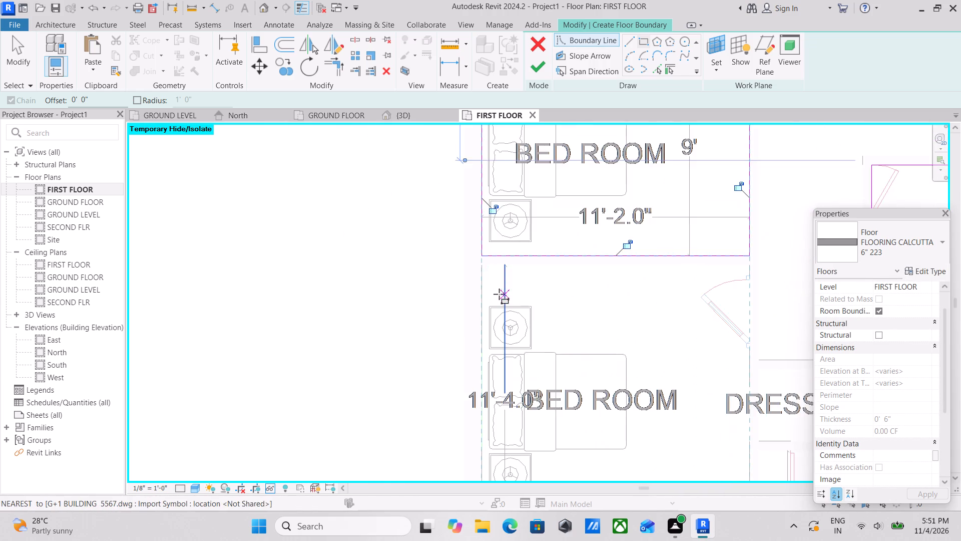
{"action": "scroll", "coordinate": [499, 294], "scroll_direction": "up", "scroll_amount": 2}
{"action": "left_click", "coordinate": [475, 250]}
{"action": "middle_click_drag", "start_coordinate": [572, 288], "coordinate": [482, 211]}
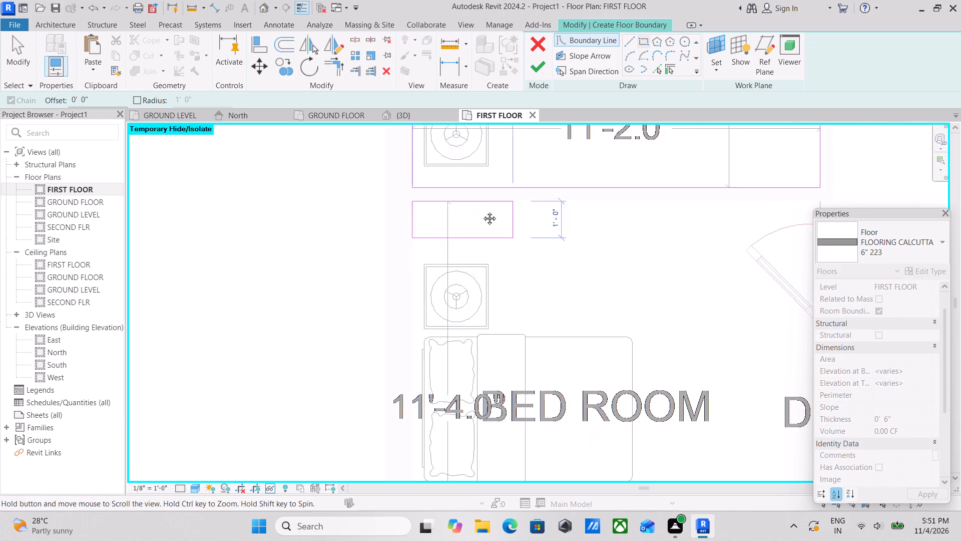
{"action": "middle_click_drag", "start_coordinate": [482, 211], "coordinate": [476, 205]}
{"action": "scroll", "coordinate": [665, 322], "scroll_direction": "down", "scroll_amount": 1}
{"action": "middle_click_drag", "start_coordinate": [659, 319], "coordinate": [548, 212]}
{"action": "middle_click_drag", "start_coordinate": [586, 296], "coordinate": [540, 224]}
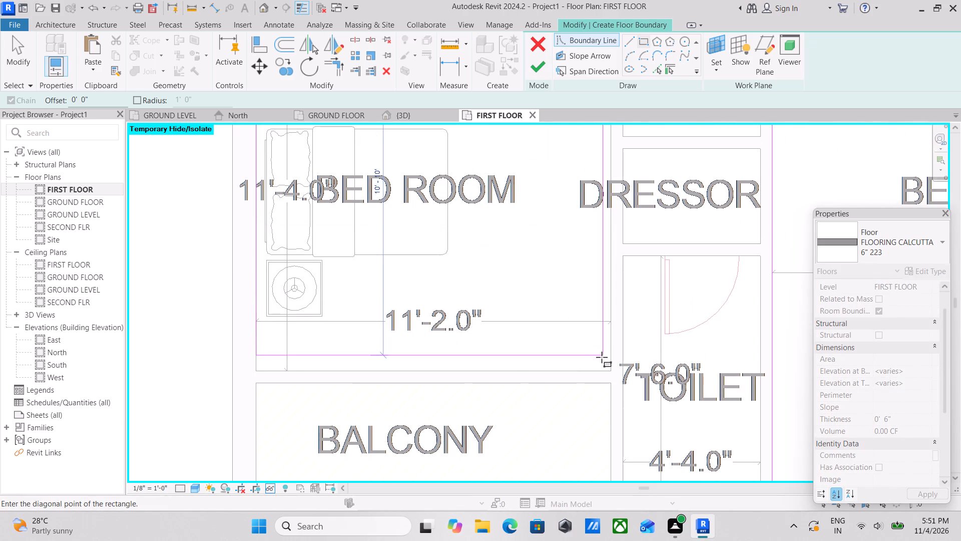
{"action": "left_click", "coordinate": [609, 370]}
Draw a rectangular floor boundary inside the balcony, about 11'-2" wide, from the bedroom wall to the outer edge.
{"action": "scroll", "coordinate": [518, 258], "scroll_direction": "down", "scroll_amount": 2}
{"action": "middle_click_drag", "start_coordinate": [517, 258], "coordinate": [552, 190]}
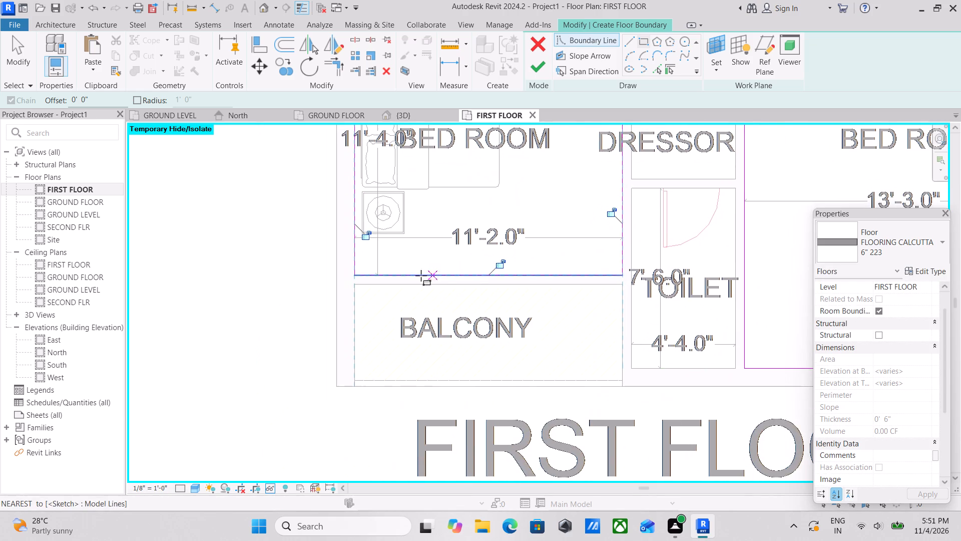
{"action": "scroll", "coordinate": [374, 270], "scroll_direction": "up", "scroll_amount": 5}
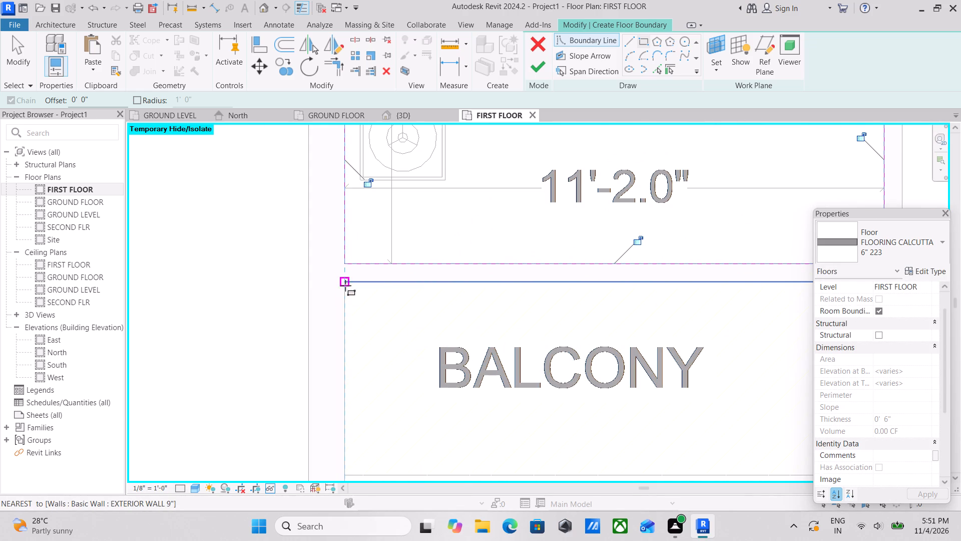
{"action": "left_click", "coordinate": [346, 284]}
{"action": "middle_click_drag", "start_coordinate": [579, 434], "coordinate": [477, 316]}
{"action": "middle_click_drag", "start_coordinate": [698, 378], "coordinate": [578, 337]}
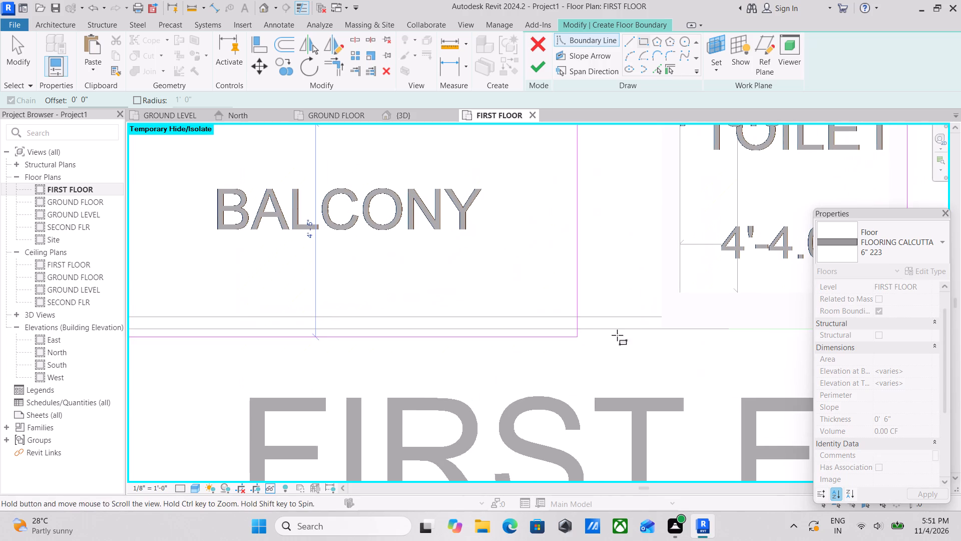
{"action": "left_click", "coordinate": [661, 313]}
Draw a rectangular floor boundary inside the DRESSOR room, about 4'-4" by 3'.
{"action": "scroll", "coordinate": [513, 249], "scroll_direction": "down", "scroll_amount": 3}
{"action": "middle_click_drag", "start_coordinate": [507, 255], "coordinate": [401, 335]}
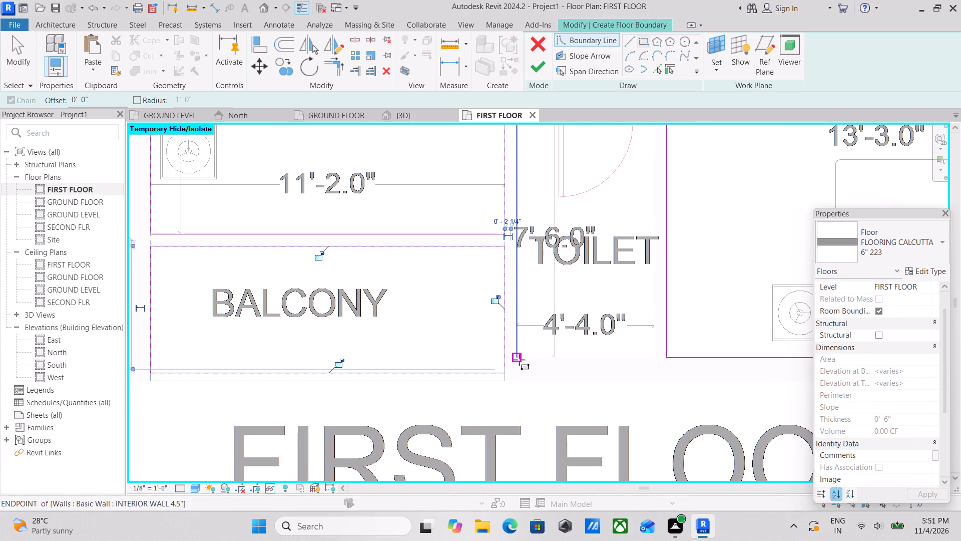
{"action": "scroll", "coordinate": [635, 329], "scroll_direction": "down", "scroll_amount": 2}
{"action": "middle_click_drag", "start_coordinate": [620, 363], "coordinate": [594, 472]}
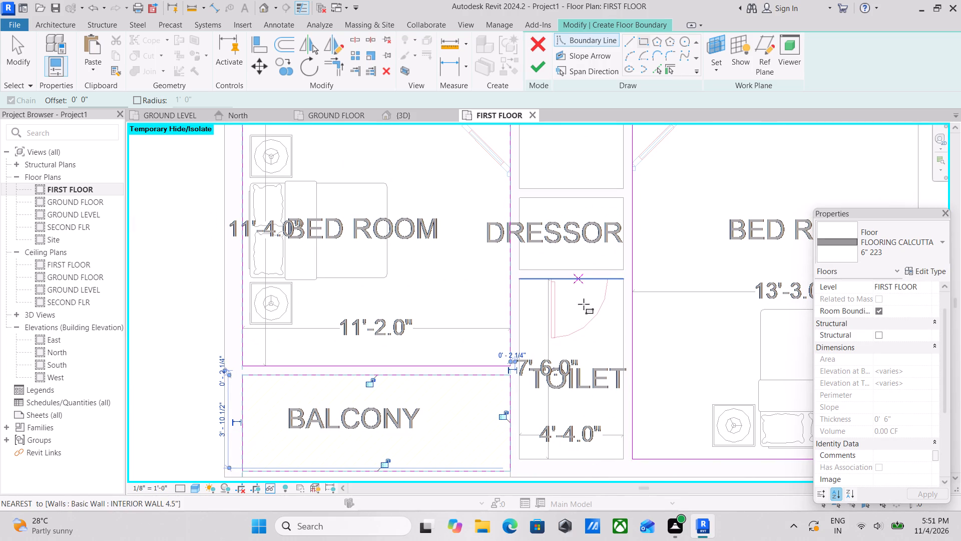
{"action": "middle_click_drag", "start_coordinate": [573, 344], "coordinate": [578, 298]}
{"action": "scroll", "coordinate": [534, 240], "scroll_direction": "up", "scroll_amount": 6}
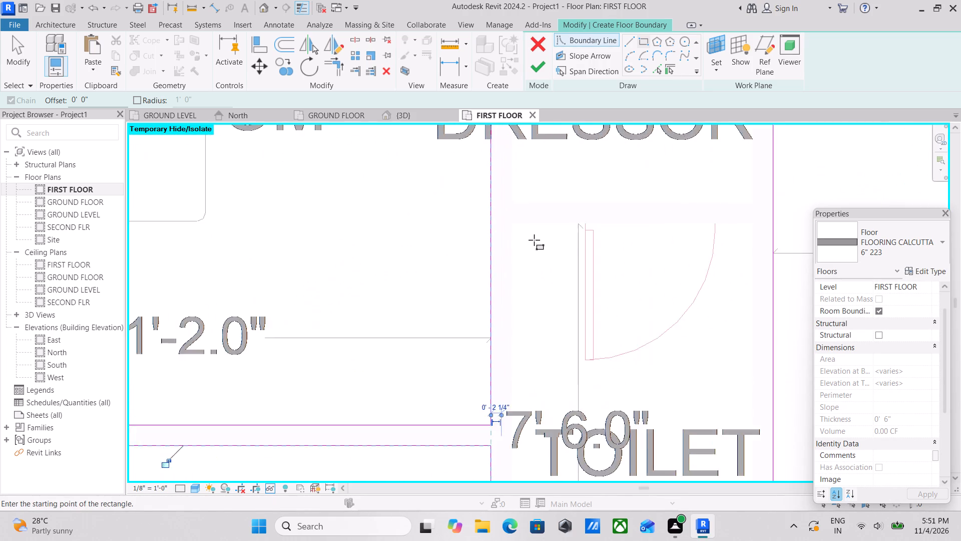
{"action": "scroll", "coordinate": [534, 240], "scroll_direction": "down", "scroll_amount": 2}
{"action": "middle_click_drag", "start_coordinate": [535, 268], "coordinate": [539, 464]}
{"action": "middle_click_drag", "start_coordinate": [587, 316], "coordinate": [574, 341]}
{"action": "scroll", "coordinate": [682, 316], "scroll_direction": "up", "scroll_amount": 2}
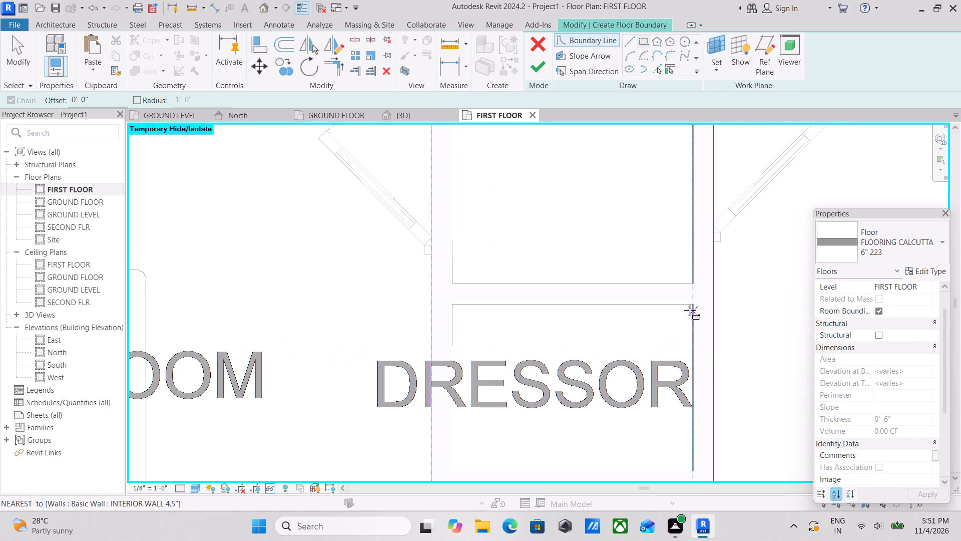
{"action": "left_click", "coordinate": [690, 303]}
{"action": "middle_click_drag", "start_coordinate": [563, 403], "coordinate": [600, 314]}
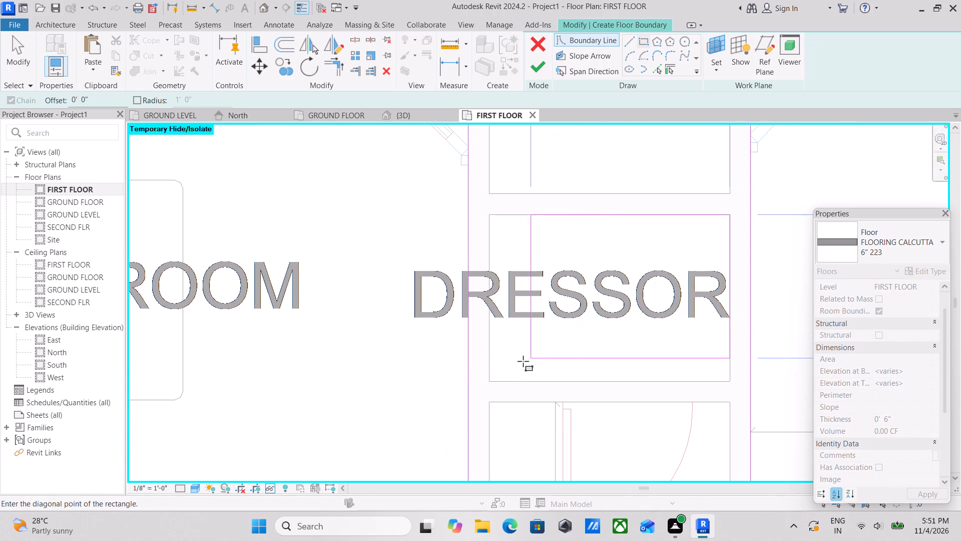
{"action": "left_click", "coordinate": [494, 382]}
Draw a rectangular floor boundary inside the toilet below the dressor, about 4'-4" by 7'-6".
{"action": "scroll", "coordinate": [579, 292], "scroll_direction": "down", "scroll_amount": 2}
{"action": "middle_click_drag", "start_coordinate": [579, 299], "coordinate": [563, 389]}
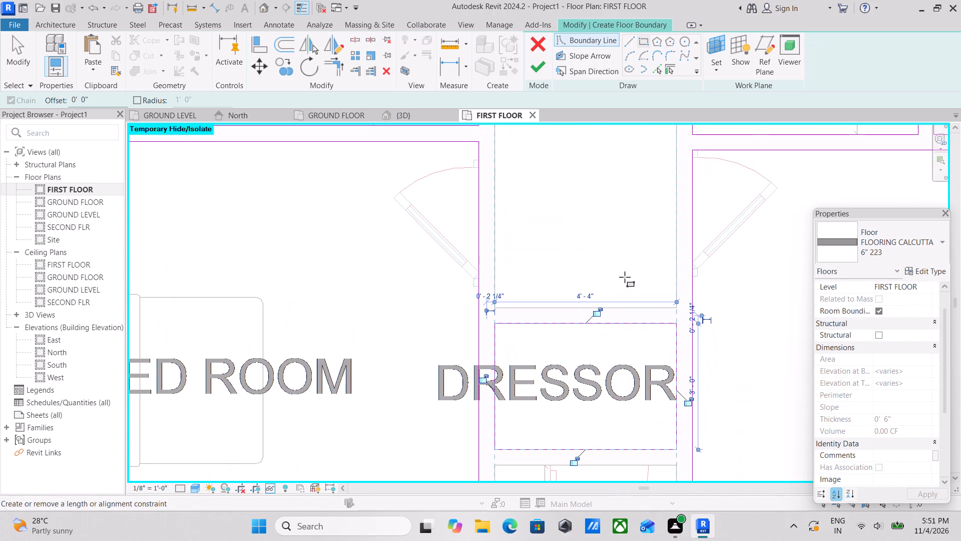
{"action": "middle_click_drag", "start_coordinate": [624, 279], "coordinate": [579, 399]}
{"action": "scroll", "coordinate": [593, 338], "scroll_direction": "down", "scroll_amount": 7}
{"action": "middle_click_drag", "start_coordinate": [571, 338], "coordinate": [541, 438]}
{"action": "scroll", "coordinate": [541, 438], "scroll_direction": "down", "scroll_amount": 1}
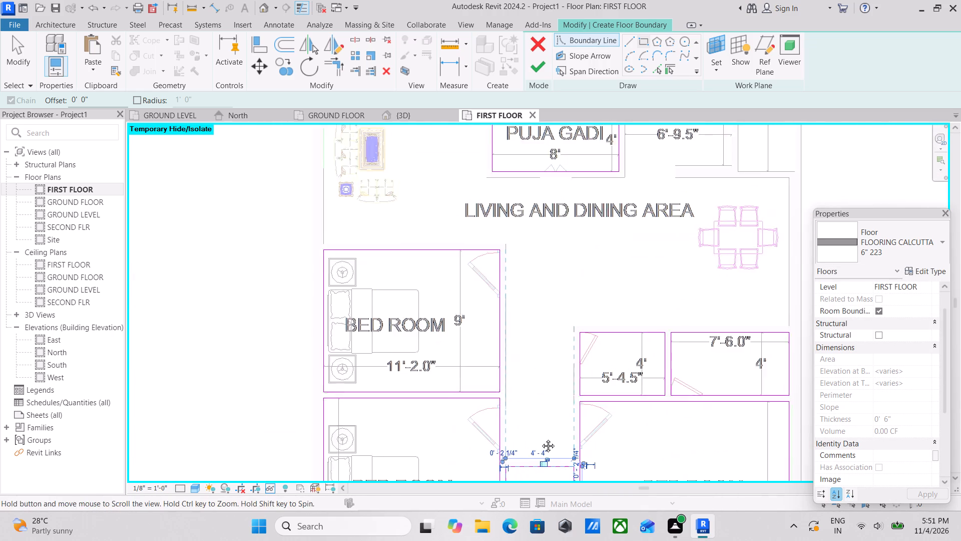
{"action": "scroll", "coordinate": [547, 287], "scroll_direction": "down", "scroll_amount": 1}
{"action": "middle_click_drag", "start_coordinate": [547, 287], "coordinate": [582, 102]}
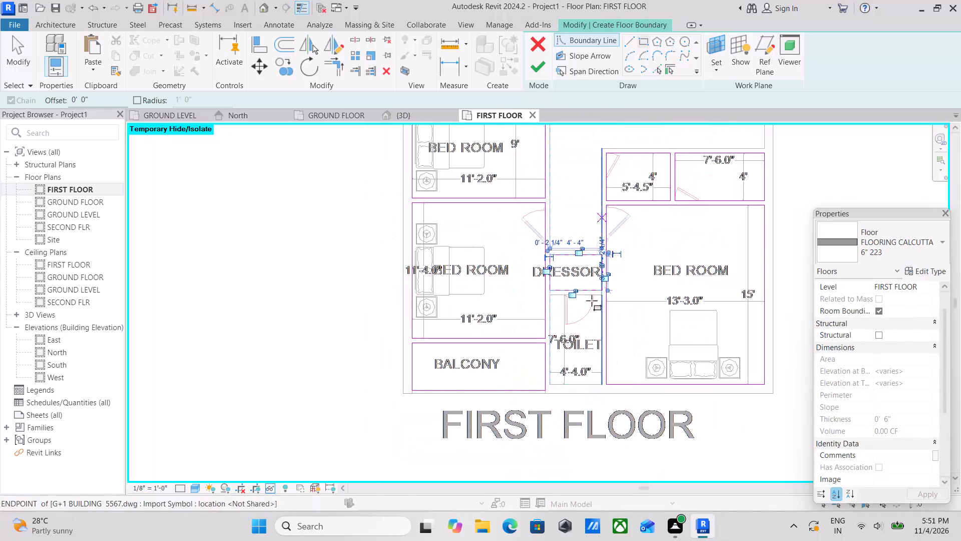
{"action": "scroll", "coordinate": [585, 359], "scroll_direction": "up", "scroll_amount": 3}
{"action": "scroll", "coordinate": [571, 305], "scroll_direction": "up", "scroll_amount": 2}
{"action": "scroll", "coordinate": [538, 253], "scroll_direction": "up", "scroll_amount": 5}
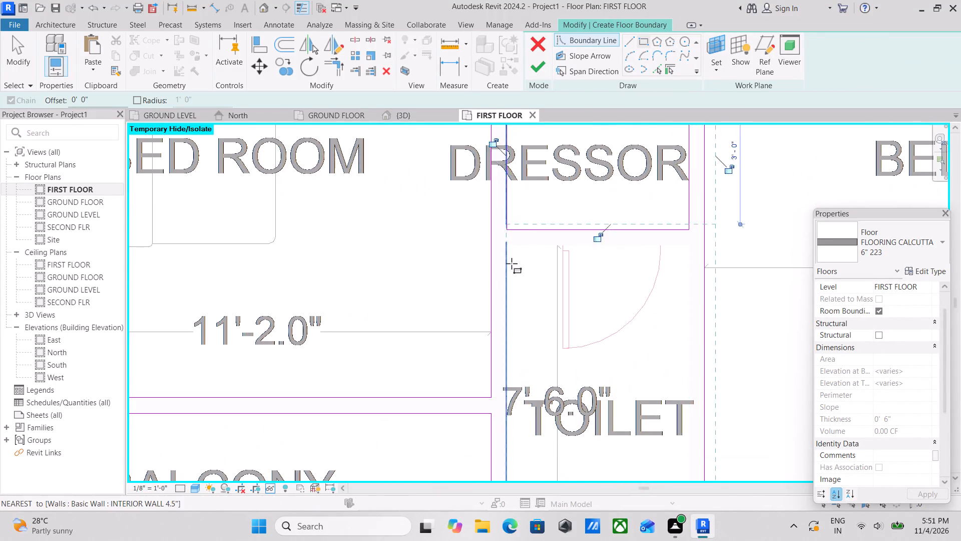
{"action": "scroll", "coordinate": [512, 263], "scroll_direction": "up", "scroll_amount": 1}
{"action": "left_click", "coordinate": [506, 240]}
{"action": "middle_click_drag", "start_coordinate": [611, 412], "coordinate": [559, 264]}
{"action": "middle_click_drag", "start_coordinate": [614, 338], "coordinate": [584, 292]}
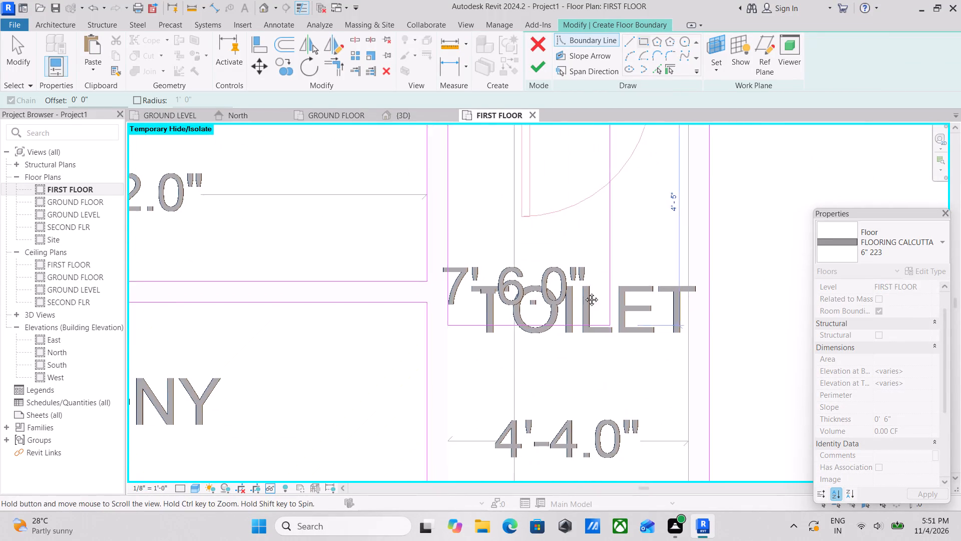
{"action": "middle_click_drag", "start_coordinate": [584, 292], "coordinate": [562, 247]}
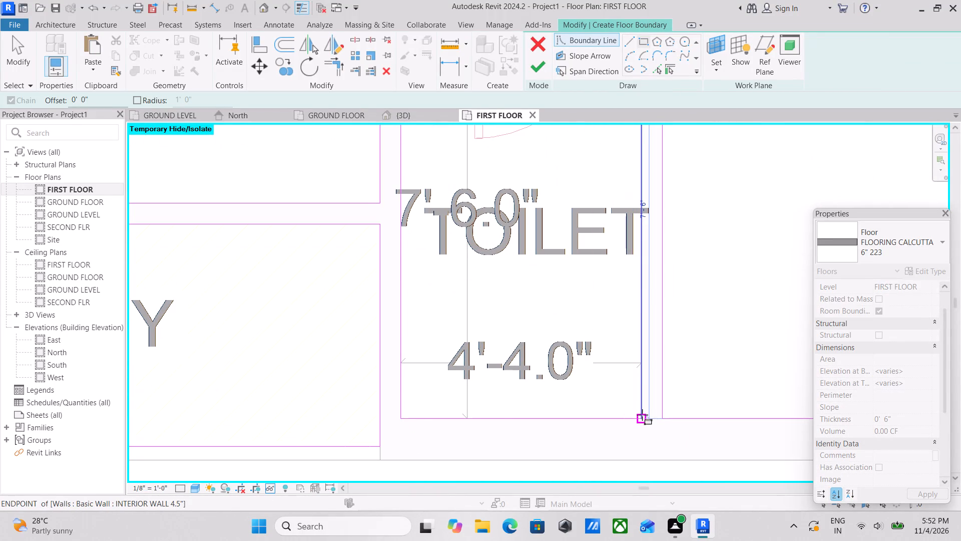
{"action": "left_click", "coordinate": [642, 415]}
Draw a rectangular floor boundary inside the UTILITY room beside the kitchen, about 3'-7 1/2" by 10'-7 1/2".
{"action": "scroll", "coordinate": [575, 312], "scroll_direction": "down", "scroll_amount": 4}
{"action": "scroll", "coordinate": [578, 242], "scroll_direction": "down", "scroll_amount": 2}
{"action": "middle_click_drag", "start_coordinate": [578, 242], "coordinate": [558, 505]}
{"action": "scroll", "coordinate": [555, 331], "scroll_direction": "down", "scroll_amount": 2}
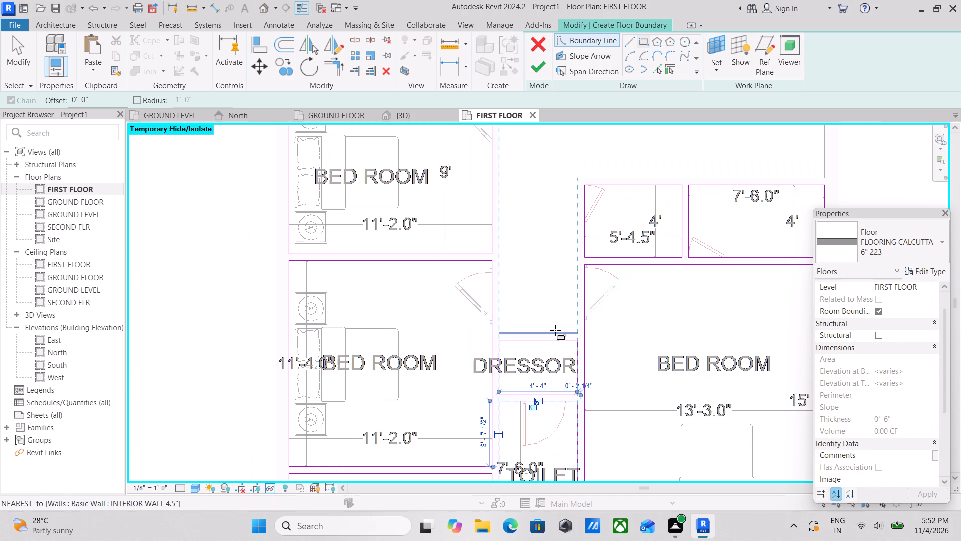
{"action": "middle_click_drag", "start_coordinate": [555, 330], "coordinate": [565, 381]}
{"action": "middle_click_drag", "start_coordinate": [556, 292], "coordinate": [575, 427]}
{"action": "middle_click_drag", "start_coordinate": [558, 263], "coordinate": [562, 403]}
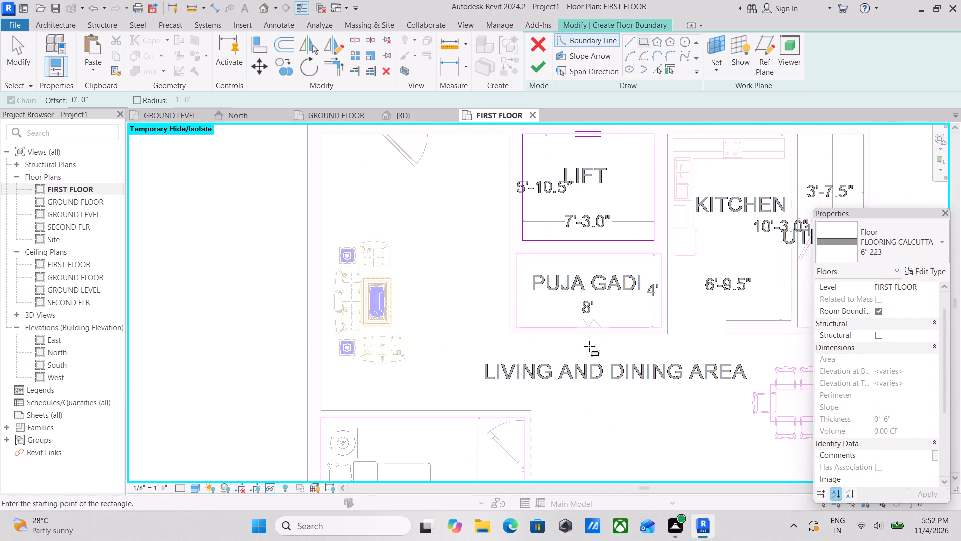
{"action": "middle_click_drag", "start_coordinate": [617, 349], "coordinate": [533, 410]}
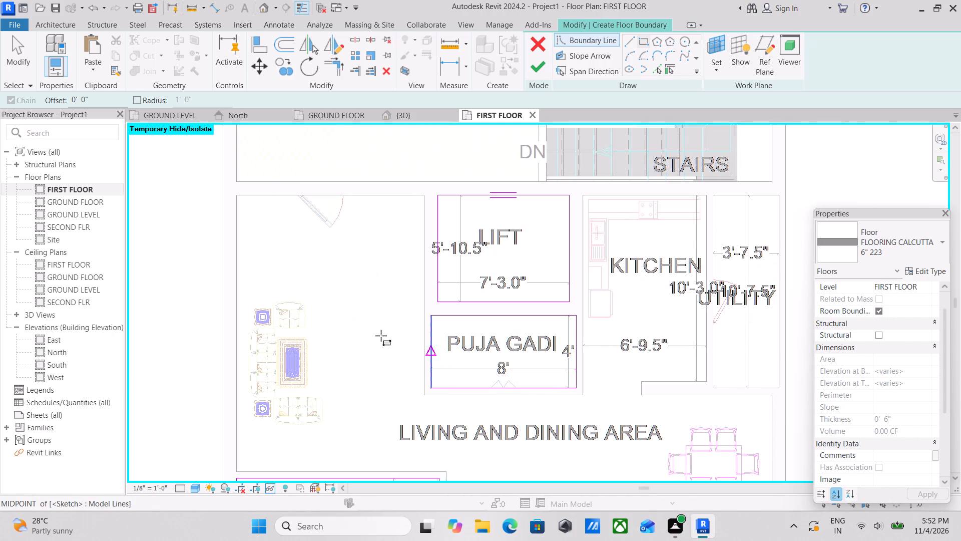
{"action": "scroll", "coordinate": [740, 291], "scroll_direction": "up", "scroll_amount": 1}
{"action": "middle_click_drag", "start_coordinate": [740, 284], "coordinate": [588, 314]}
{"action": "scroll", "coordinate": [577, 236], "scroll_direction": "up", "scroll_amount": 5}
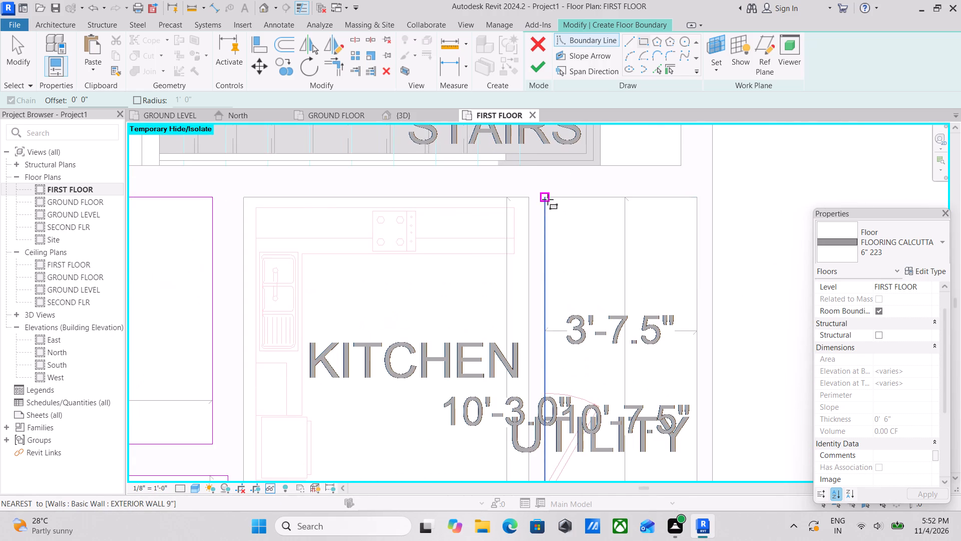
{"action": "left_click", "coordinate": [548, 199]}
{"action": "middle_click_drag", "start_coordinate": [588, 385], "coordinate": [597, 240]}
{"action": "middle_click_drag", "start_coordinate": [609, 341], "coordinate": [583, 268]}
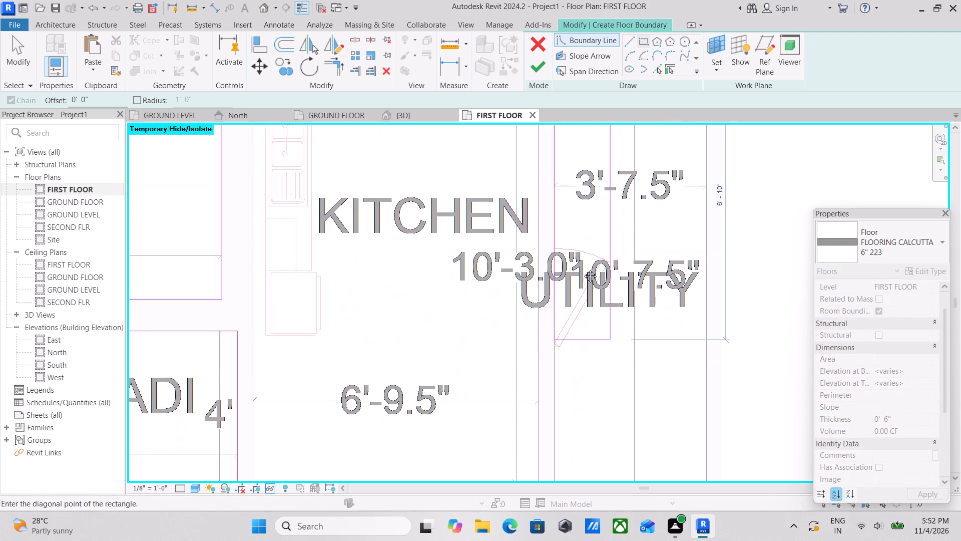
{"action": "middle_click_drag", "start_coordinate": [583, 268], "coordinate": [565, 195]}
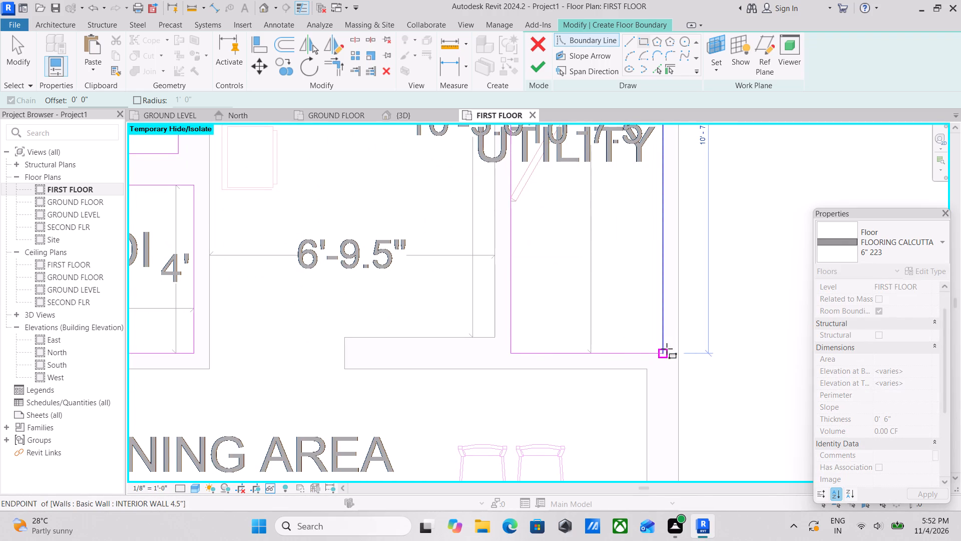
{"action": "left_click", "coordinate": [667, 349]}
Start a chained floor boundary along the passage edge above the DRESSOR, 4'-4" across, and up the wall to the small toilet's outer corner.
{"action": "scroll", "coordinate": [553, 284], "scroll_direction": "down", "scroll_amount": 3}
{"action": "middle_click_drag", "start_coordinate": [553, 292], "coordinate": [659, 352]}
{"action": "scroll", "coordinate": [662, 360], "scroll_direction": "up", "scroll_amount": 1}
{"action": "scroll", "coordinate": [533, 278], "scroll_direction": "down", "scroll_amount": 2}
{"action": "middle_click_drag", "start_coordinate": [535, 284], "coordinate": [612, 377]}
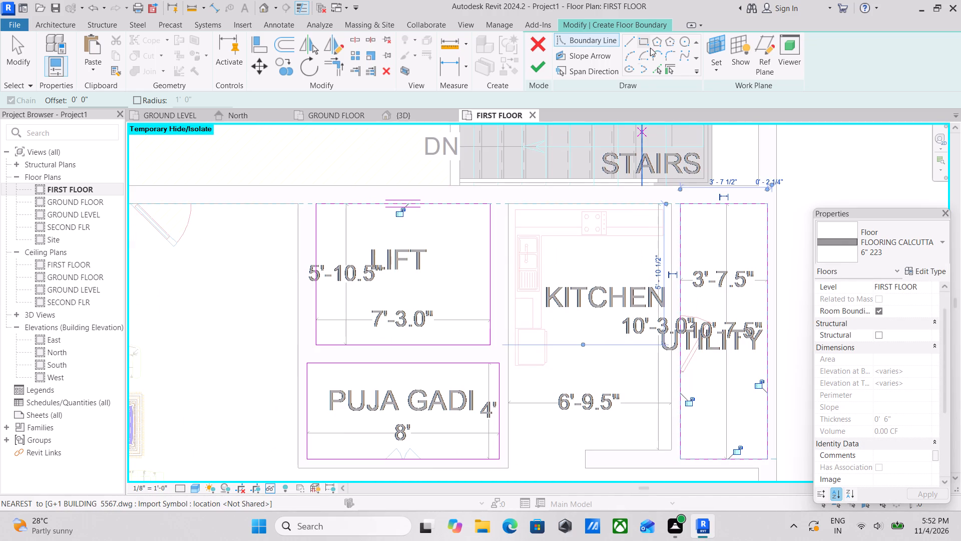
{"action": "left_click", "coordinate": [634, 36]}
{"action": "scroll", "coordinate": [379, 355], "scroll_direction": "down", "scroll_amount": 3}
{"action": "middle_click_drag", "start_coordinate": [378, 355], "coordinate": [652, 191]}
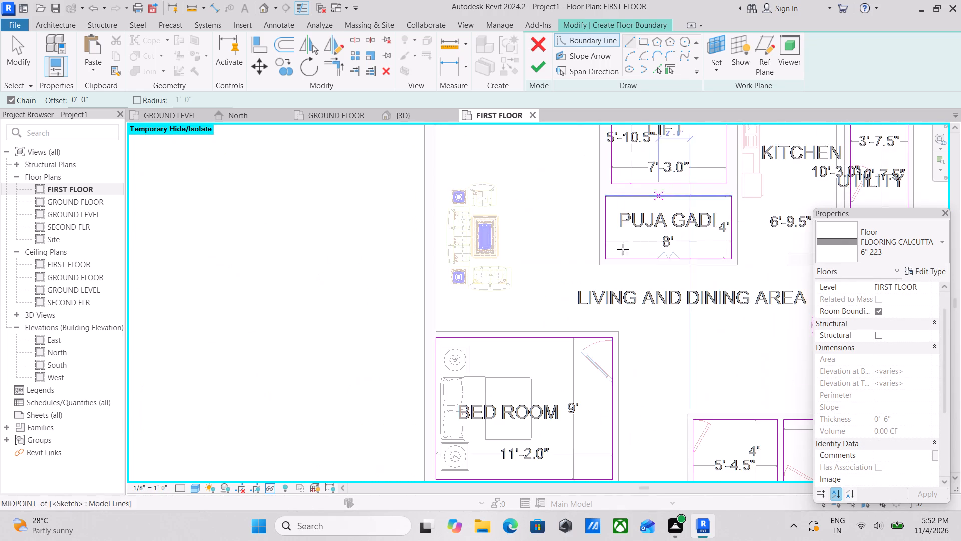
{"action": "scroll", "coordinate": [592, 283], "scroll_direction": "down", "scroll_amount": 2}
{"action": "middle_click_drag", "start_coordinate": [589, 281], "coordinate": [511, 211]}
{"action": "scroll", "coordinate": [551, 328], "scroll_direction": "down", "scroll_amount": 1}
{"action": "middle_click_drag", "start_coordinate": [550, 327], "coordinate": [543, 256]}
{"action": "scroll", "coordinate": [548, 340], "scroll_direction": "up", "scroll_amount": 3}
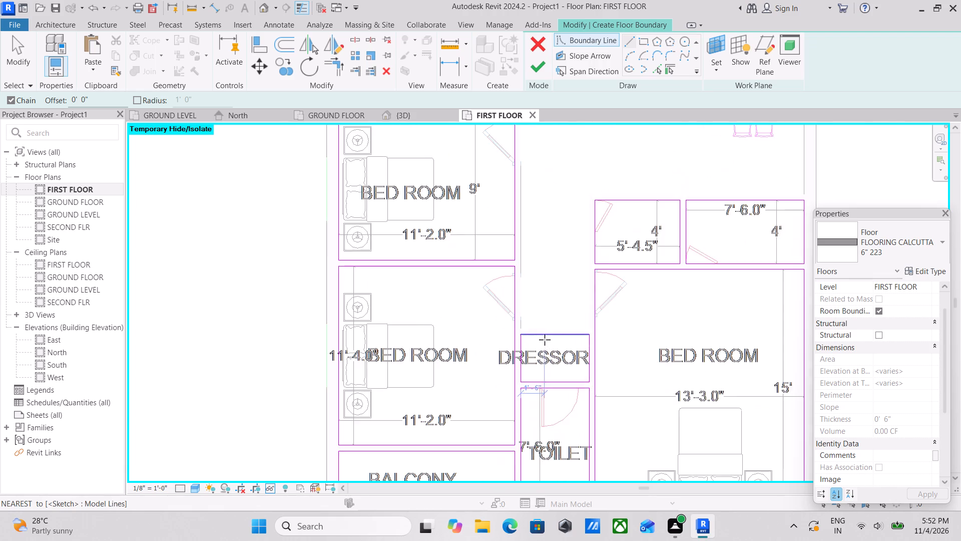
{"action": "scroll", "coordinate": [545, 340], "scroll_direction": "up", "scroll_amount": 8}
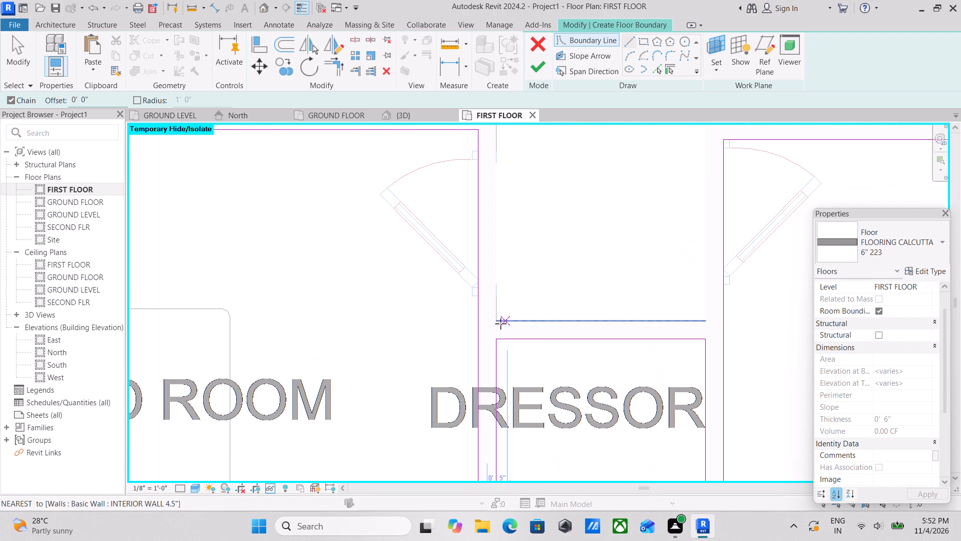
{"action": "left_click", "coordinate": [496, 323]}
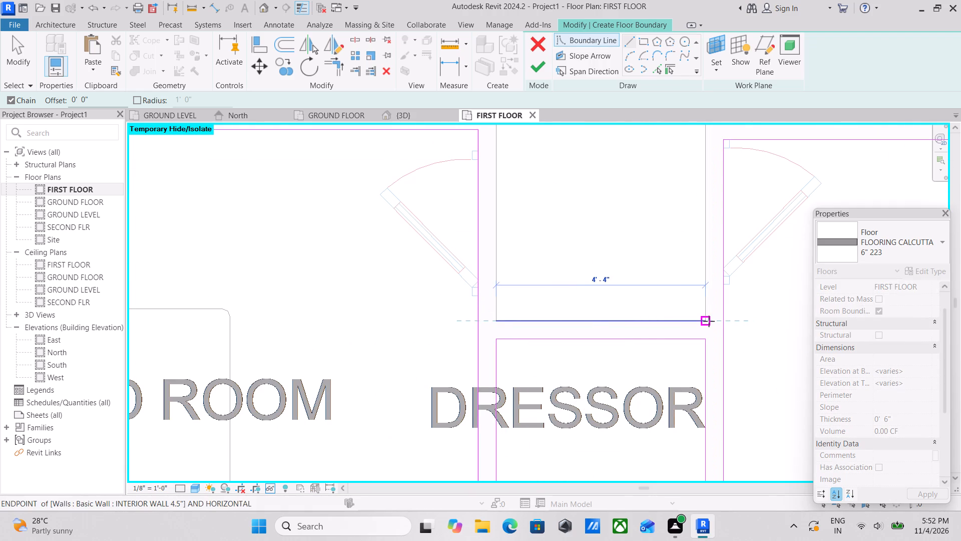
{"action": "left_click", "coordinate": [709, 321]}
{"action": "middle_click_drag", "start_coordinate": [704, 220], "coordinate": [702, 461]}
{"action": "middle_click_drag", "start_coordinate": [723, 314], "coordinate": [665, 529]}
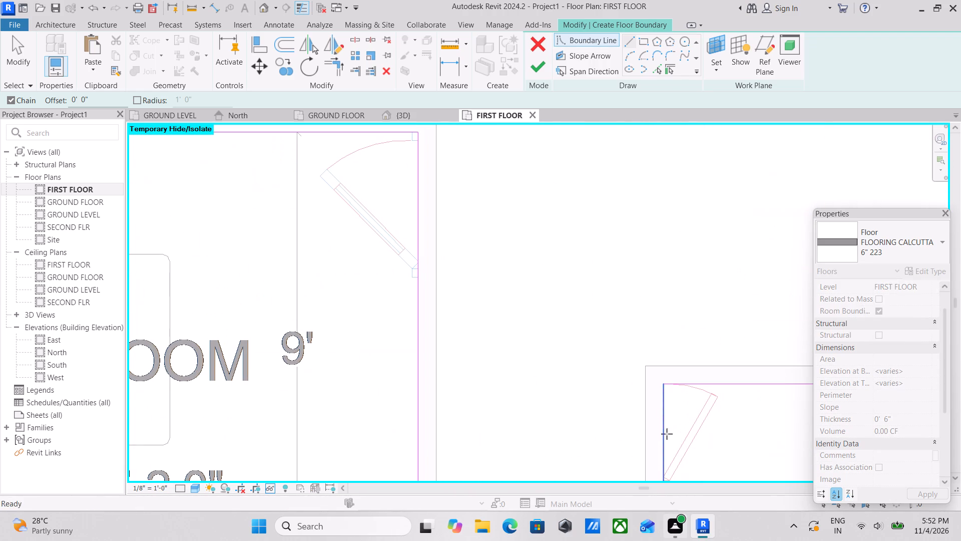
{"action": "left_click", "coordinate": [644, 366]}
Continue the boundary along the two small toilets' outer wall to the exterior wall, and about 9'-5" up to the UTILITY wall.
{"action": "scroll", "coordinate": [676, 353], "scroll_direction": "down", "scroll_amount": 1}
{"action": "middle_click_drag", "start_coordinate": [676, 353], "coordinate": [491, 313]}
{"action": "scroll", "coordinate": [627, 298], "scroll_direction": "down", "scroll_amount": 2}
{"action": "middle_click_drag", "start_coordinate": [627, 298], "coordinate": [547, 296]}
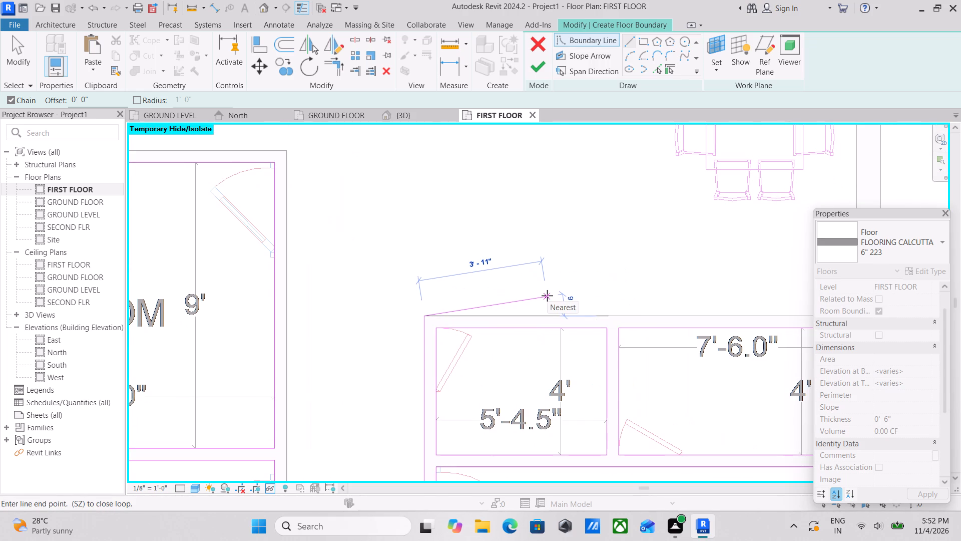
{"action": "scroll", "coordinate": [574, 291], "scroll_direction": "down", "scroll_amount": 1}
{"action": "middle_click_drag", "start_coordinate": [574, 292], "coordinate": [497, 282]}
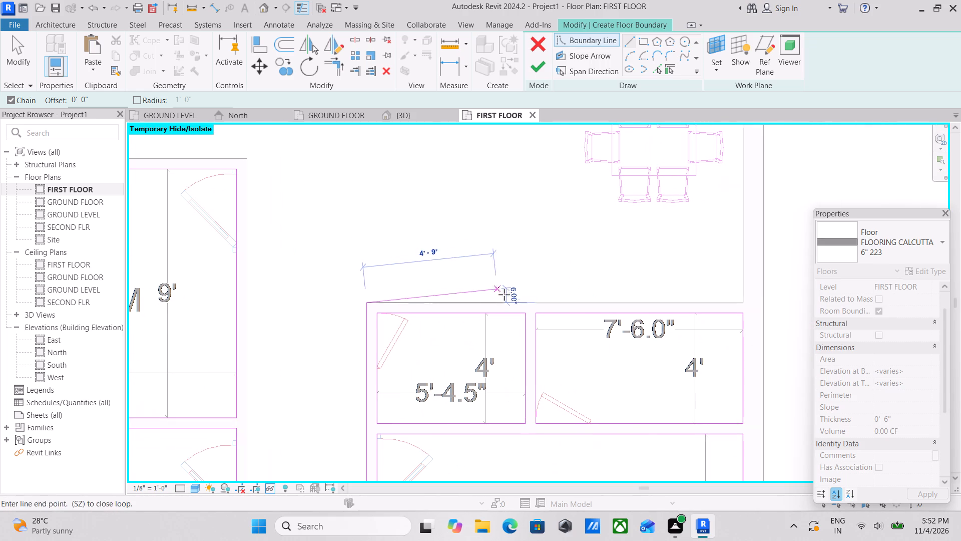
{"action": "scroll", "coordinate": [733, 288], "scroll_direction": "up", "scroll_amount": 2}
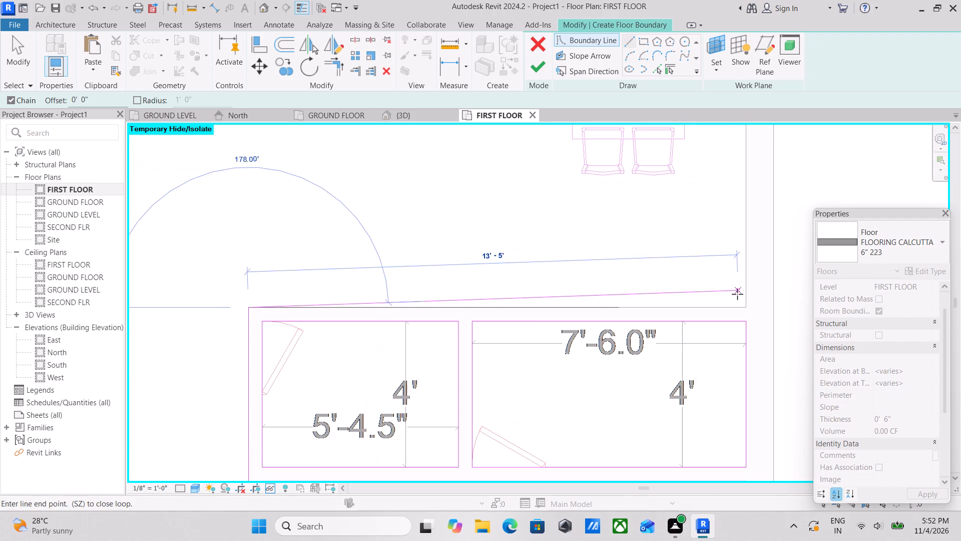
{"action": "scroll", "coordinate": [738, 299], "scroll_direction": "up", "scroll_amount": 2}
{"action": "left_click", "coordinate": [749, 311]}
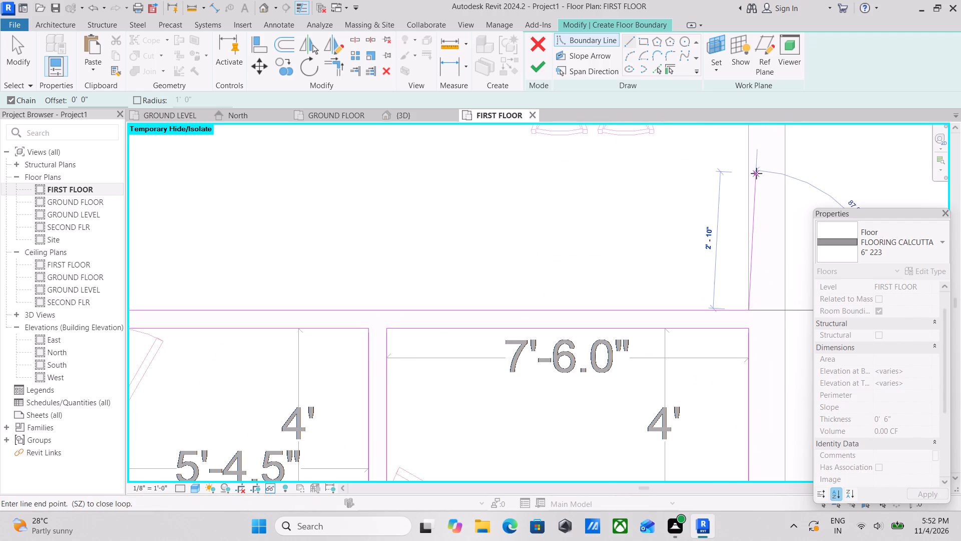
{"action": "middle_click_drag", "start_coordinate": [755, 177], "coordinate": [710, 348]}
{"action": "scroll", "coordinate": [704, 247], "scroll_direction": "down", "scroll_amount": 4}
{"action": "middle_click_drag", "start_coordinate": [704, 248], "coordinate": [696, 435]}
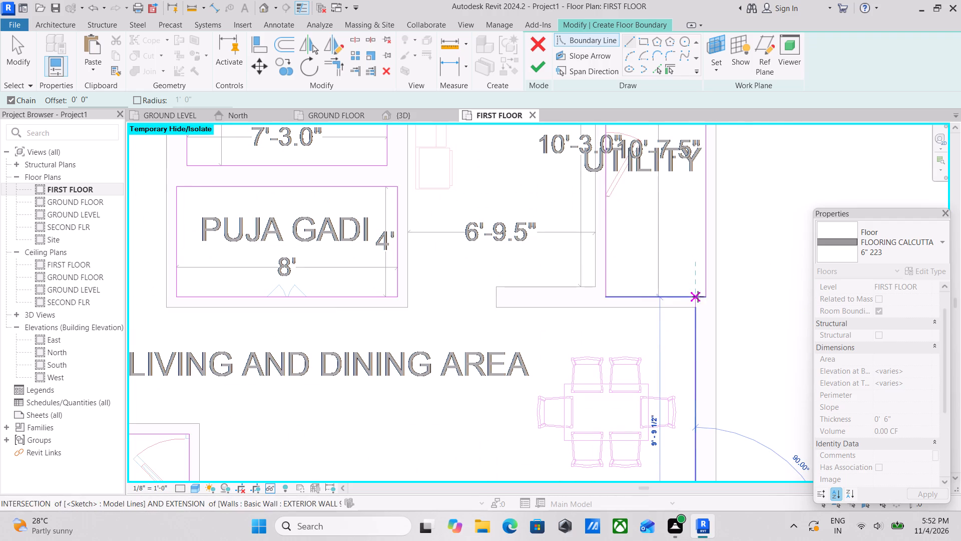
{"action": "left_click", "coordinate": [699, 310]}
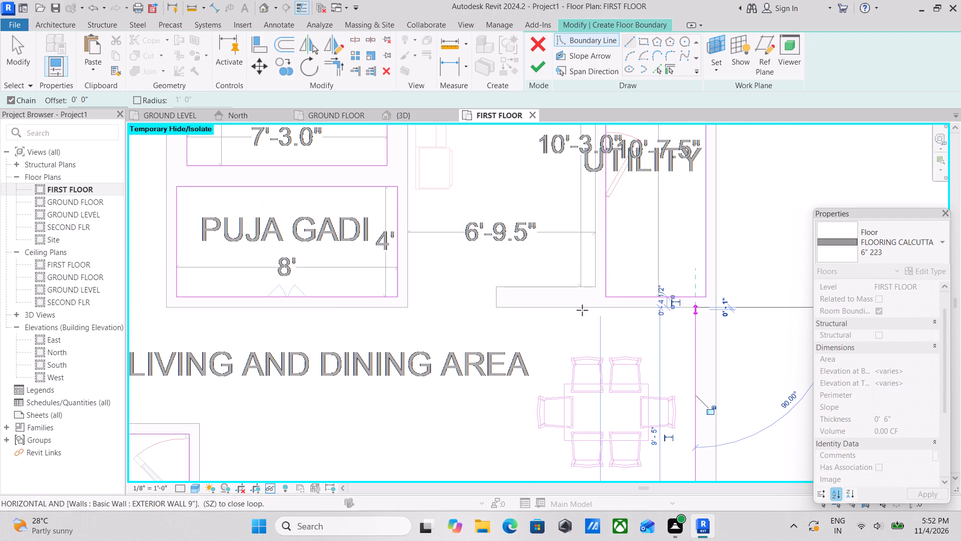
Trace the boundary 7'-2 1/2" along the wall below the UTILITY, around its 9" end, and up into the KITCHEN, 6'-9 1/2" across.
{"action": "scroll", "coordinate": [495, 307], "scroll_direction": "up", "scroll_amount": 3}
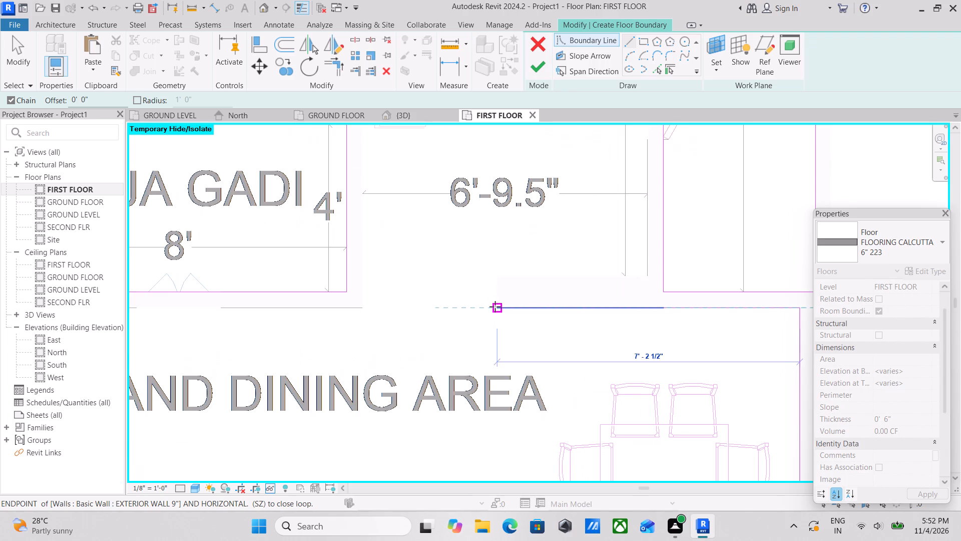
{"action": "left_click", "coordinate": [502, 305]}
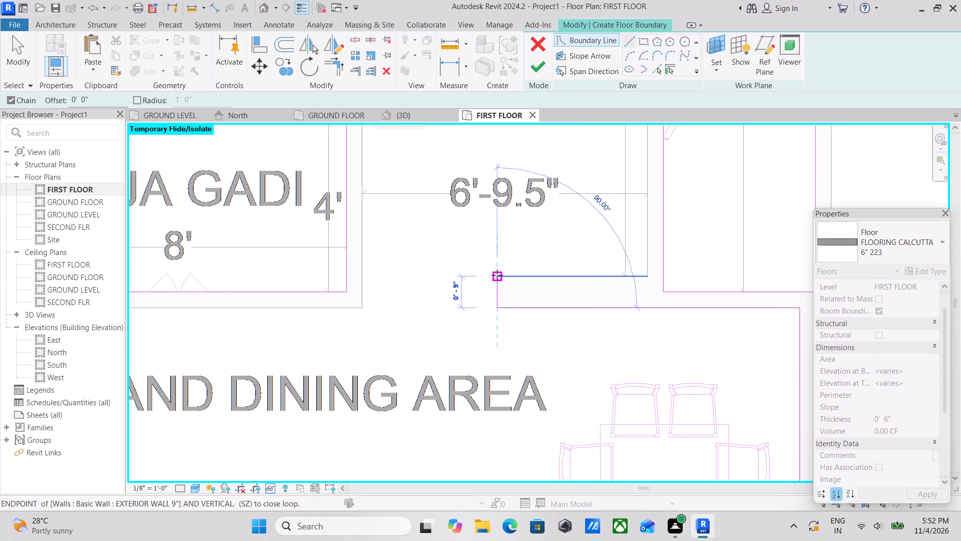
{"action": "left_click", "coordinate": [497, 275]}
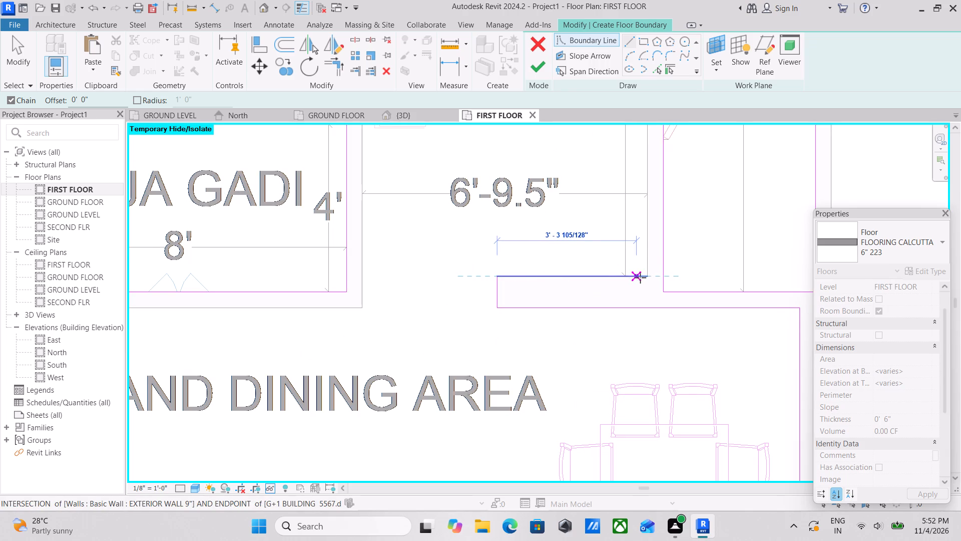
{"action": "left_click", "coordinate": [647, 276]}
{"action": "middle_click_drag", "start_coordinate": [660, 221], "coordinate": [662, 452]}
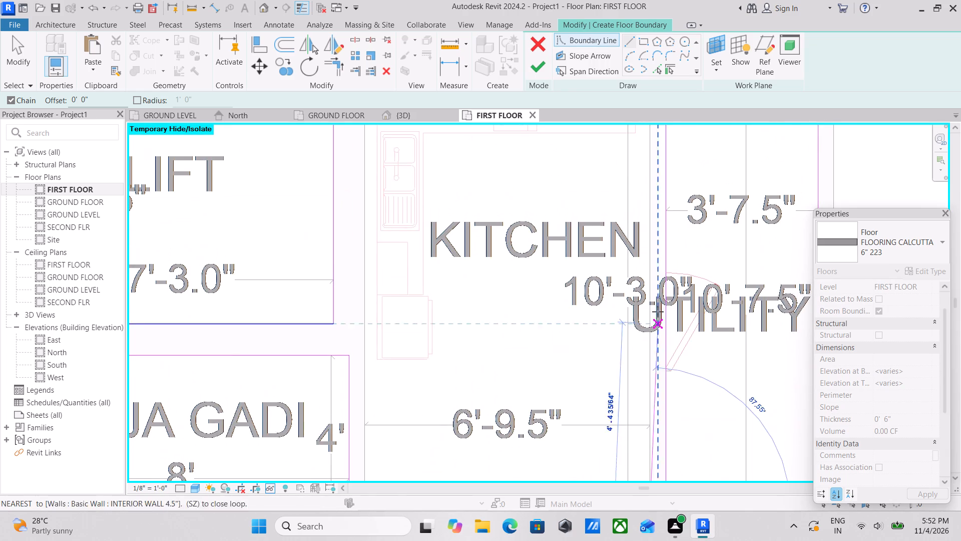
{"action": "scroll", "coordinate": [658, 298], "scroll_direction": "down", "scroll_amount": 1}
{"action": "middle_click_drag", "start_coordinate": [658, 298], "coordinate": [631, 440]}
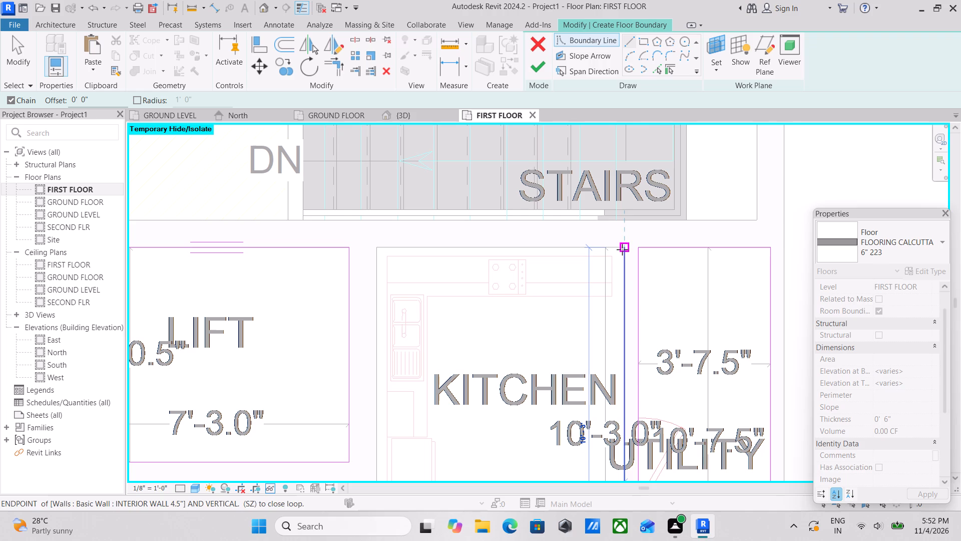
{"action": "left_click", "coordinate": [622, 248]}
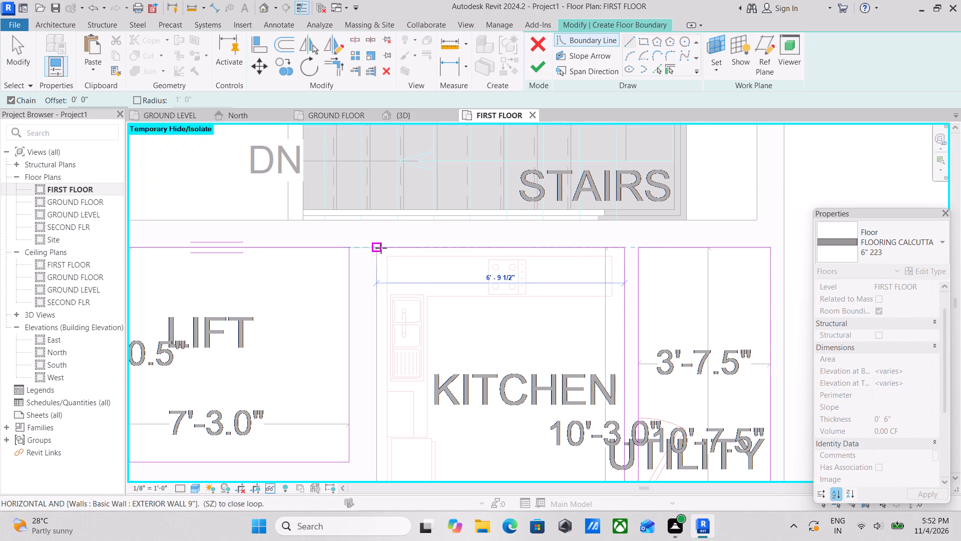
{"action": "left_click", "coordinate": [377, 248]}
Continue the boundary down the KITCHEN's lift-side wall, 8'-9" along the PUJA GADI front, and up to the entrance wall beside the LIFT.
{"action": "scroll", "coordinate": [369, 352], "scroll_direction": "down", "scroll_amount": 1}
{"action": "middle_click_drag", "start_coordinate": [369, 352], "coordinate": [395, 244]}
{"action": "scroll", "coordinate": [400, 343], "scroll_direction": "down", "scroll_amount": 1}
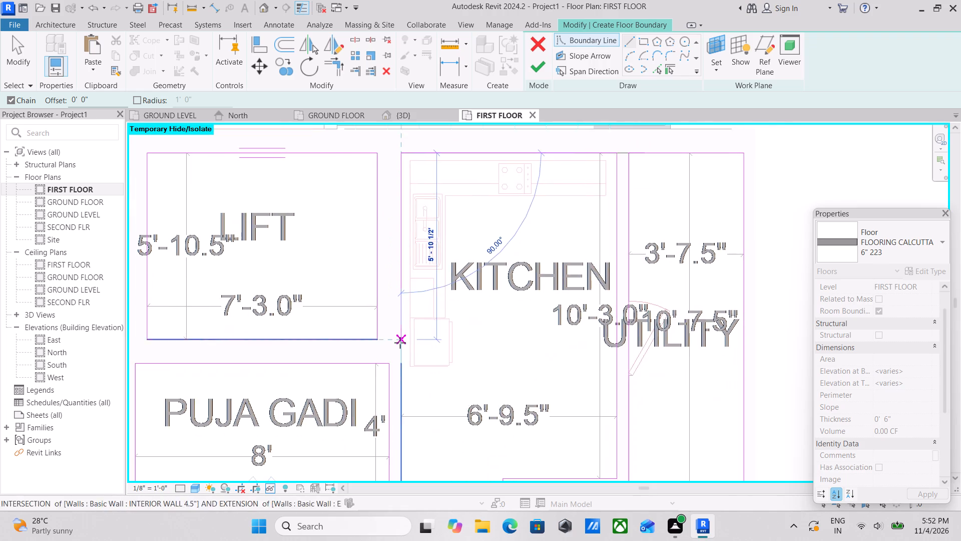
{"action": "scroll", "coordinate": [400, 343], "scroll_direction": "down", "scroll_amount": 1}
{"action": "middle_click_drag", "start_coordinate": [400, 343], "coordinate": [410, 267]}
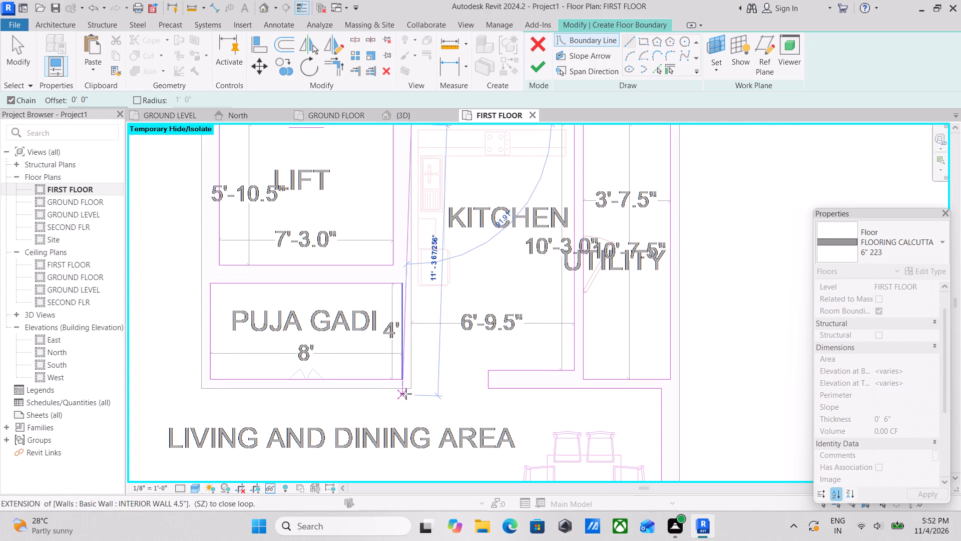
{"action": "left_click", "coordinate": [416, 387]}
{"action": "middle_click_drag", "start_coordinate": [360, 382], "coordinate": [569, 313]}
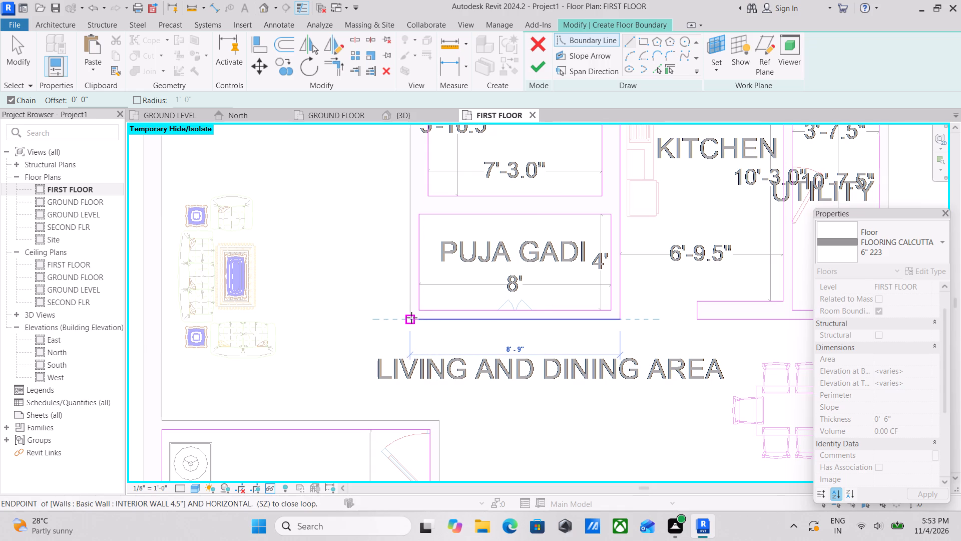
{"action": "left_click", "coordinate": [411, 318]}
{"action": "middle_click_drag", "start_coordinate": [413, 233], "coordinate": [476, 520]}
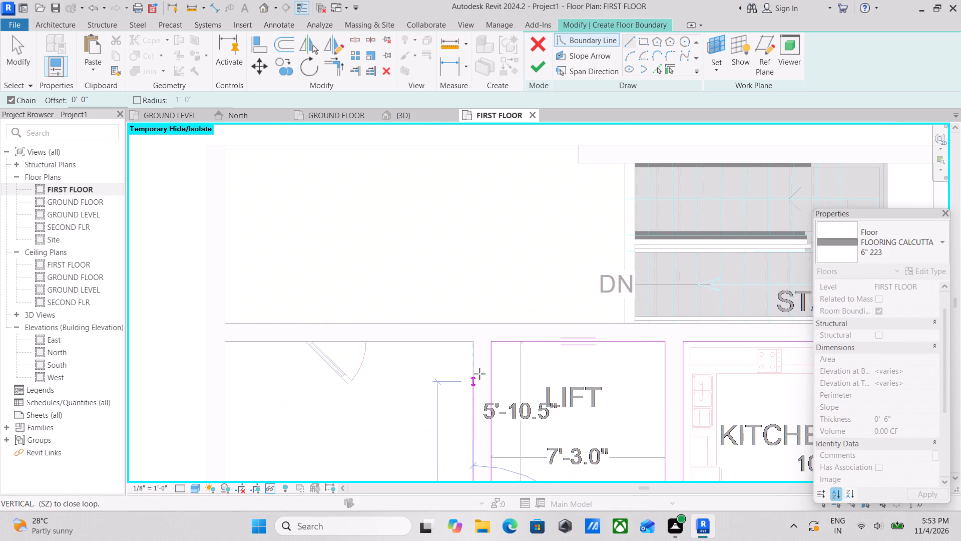
{"action": "left_click", "coordinate": [476, 339]}
Extend the boundary 10'-4" along the living area's entrance wall and down the exterior wall to the upper BED ROOM wall.
{"action": "middle_click_drag", "start_coordinate": [366, 350], "coordinate": [655, 335]}
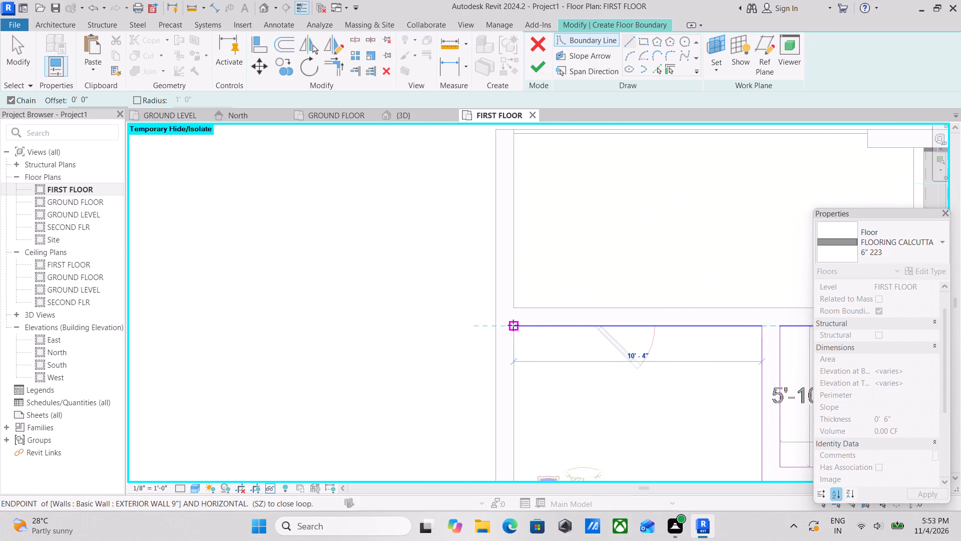
{"action": "left_click", "coordinate": [513, 325]}
{"action": "scroll", "coordinate": [526, 426], "scroll_direction": "down", "scroll_amount": 1}
{"action": "middle_click_drag", "start_coordinate": [526, 426], "coordinate": [540, 305]}
{"action": "scroll", "coordinate": [550, 373], "scroll_direction": "down", "scroll_amount": 2}
{"action": "middle_click_drag", "start_coordinate": [548, 386], "coordinate": [529, 280]}
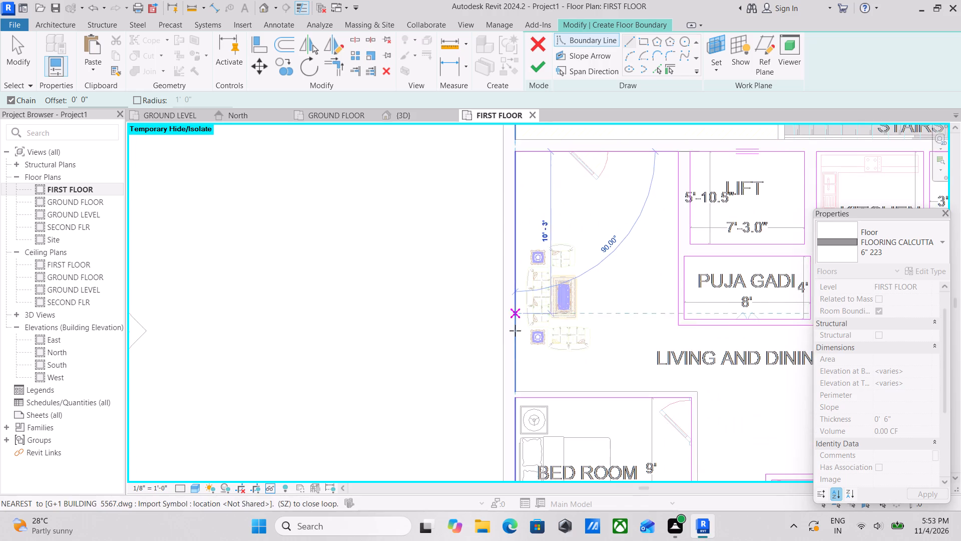
{"action": "middle_click_drag", "start_coordinate": [514, 346], "coordinate": [512, 299]}
{"action": "scroll", "coordinate": [506, 352], "scroll_direction": "up", "scroll_amount": 5}
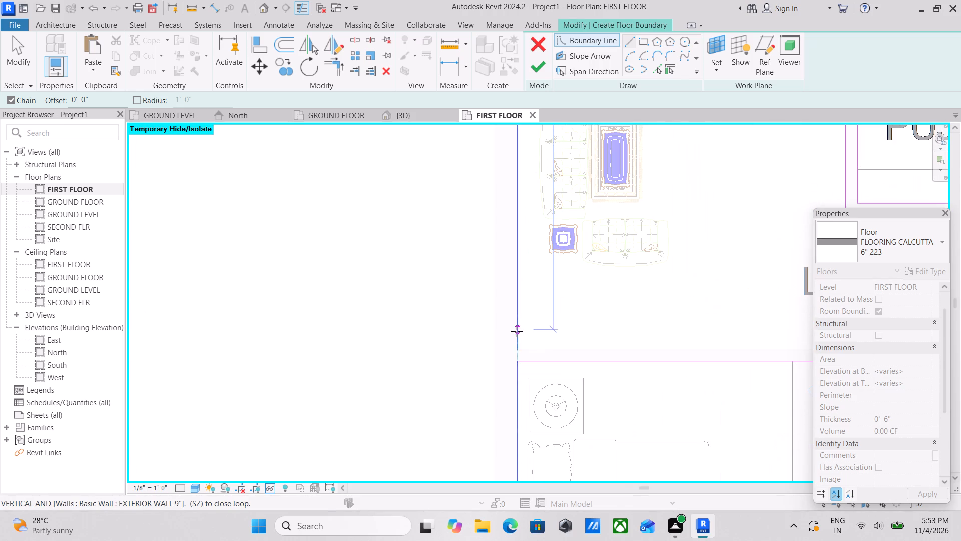
{"action": "left_click", "coordinate": [516, 346]}
Run the boundary along the upper BED ROOM's outer wall and down the passage, closing the living and dining loop above the DRESSOR.
{"action": "middle_click_drag", "start_coordinate": [618, 345], "coordinate": [399, 359]}
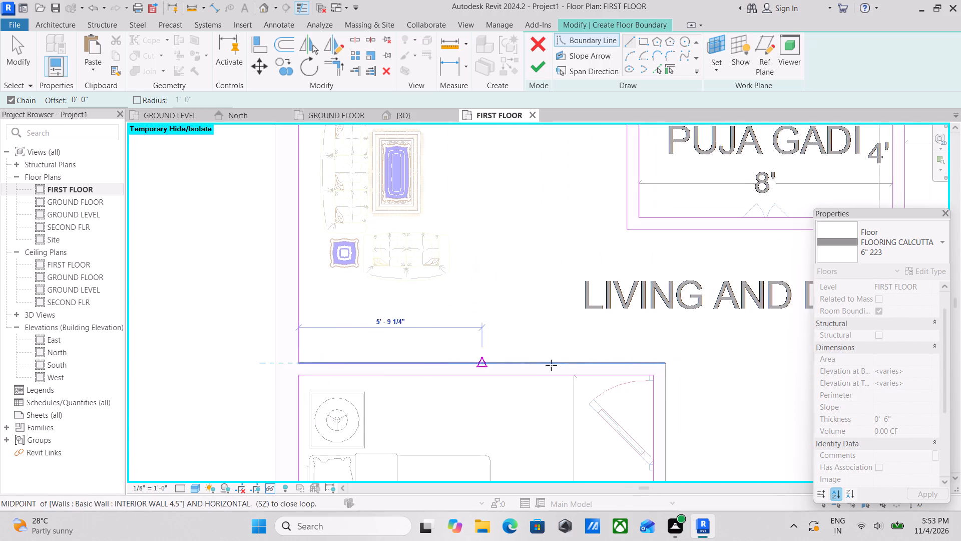
{"action": "middle_click_drag", "start_coordinate": [555, 365], "coordinate": [468, 353]}
{"action": "left_click", "coordinate": [580, 350]}
{"action": "scroll", "coordinate": [605, 416], "scroll_direction": "down", "scroll_amount": 1}
{"action": "middle_click_drag", "start_coordinate": [603, 415], "coordinate": [597, 286]}
{"action": "scroll", "coordinate": [597, 325], "scroll_direction": "down", "scroll_amount": 2}
{"action": "middle_click_drag", "start_coordinate": [595, 334], "coordinate": [536, 165]}
{"action": "scroll", "coordinate": [553, 177], "scroll_direction": "down", "scroll_amount": 2}
{"action": "middle_click", "coordinate": [553, 177]}
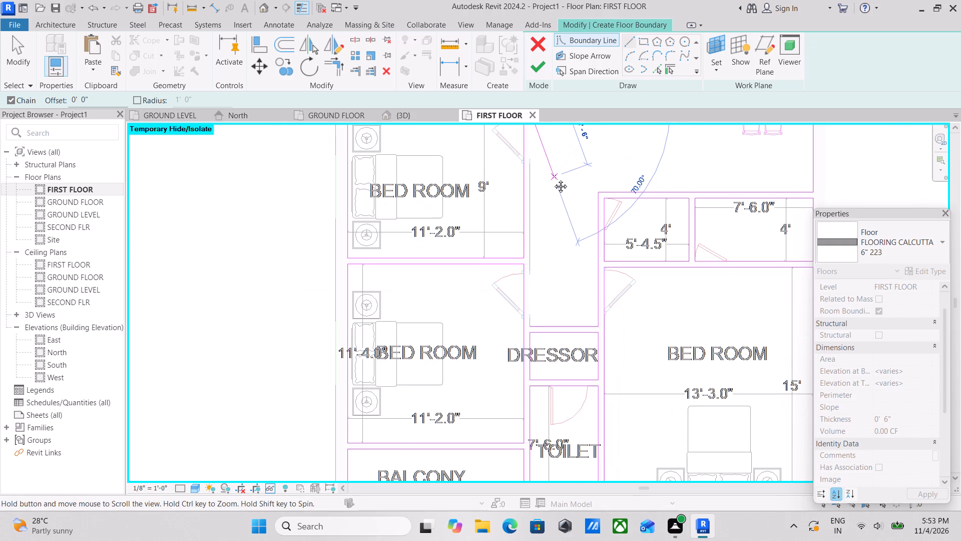
{"action": "scroll", "coordinate": [503, 292], "scroll_direction": "up", "scroll_amount": 2}
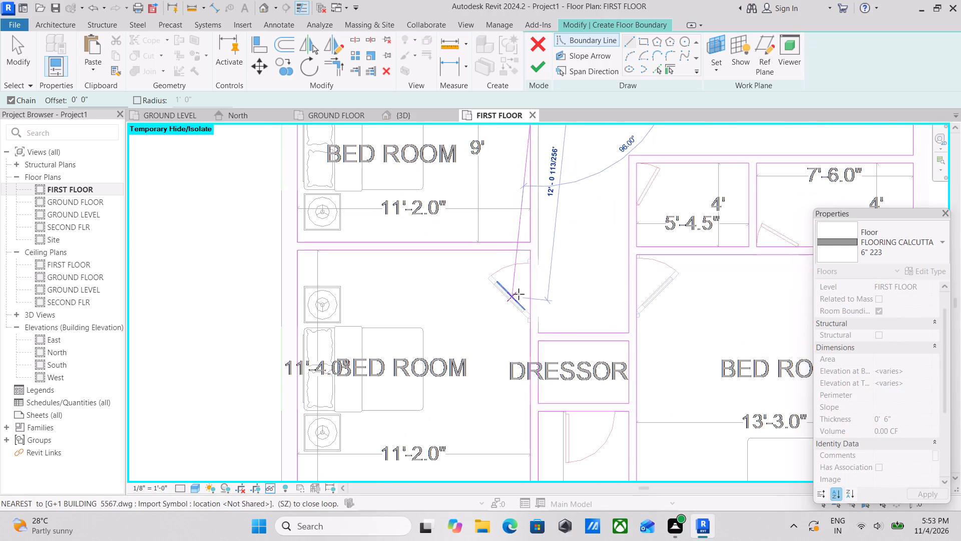
{"action": "left_click", "coordinate": [544, 330]}
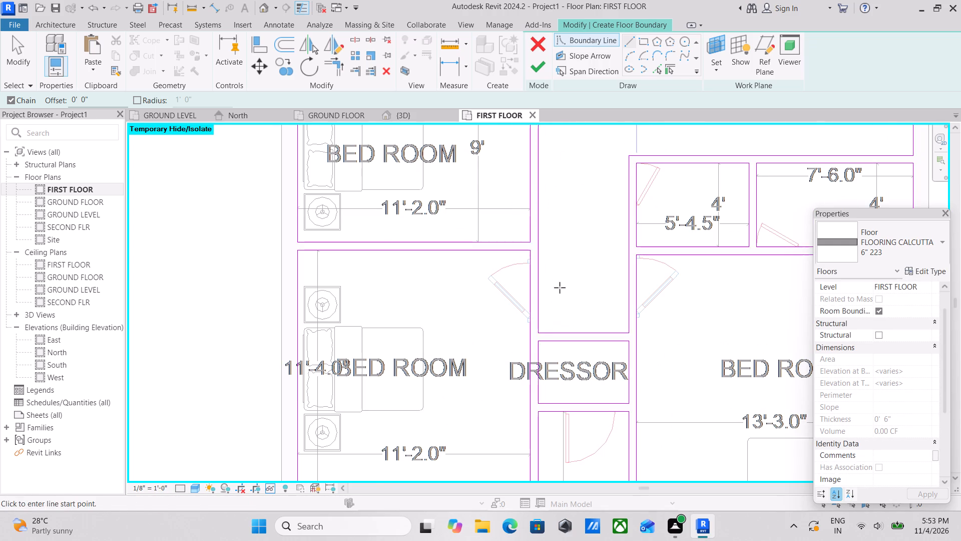
Sketch a rectangular boundary about 16'-8" by 7'-3" over the open area above the LIFT, from the exterior wall corner to the stairs edge.
{"action": "scroll", "coordinate": [580, 250], "scroll_direction": "down", "scroll_amount": 1}
{"action": "middle_click_drag", "start_coordinate": [580, 250], "coordinate": [521, 379]}
{"action": "scroll", "coordinate": [552, 311], "scroll_direction": "down", "scroll_amount": 3}
{"action": "scroll", "coordinate": [652, 266], "scroll_direction": "down", "scroll_amount": 2}
{"action": "middle_click_drag", "start_coordinate": [652, 266], "coordinate": [612, 253]}
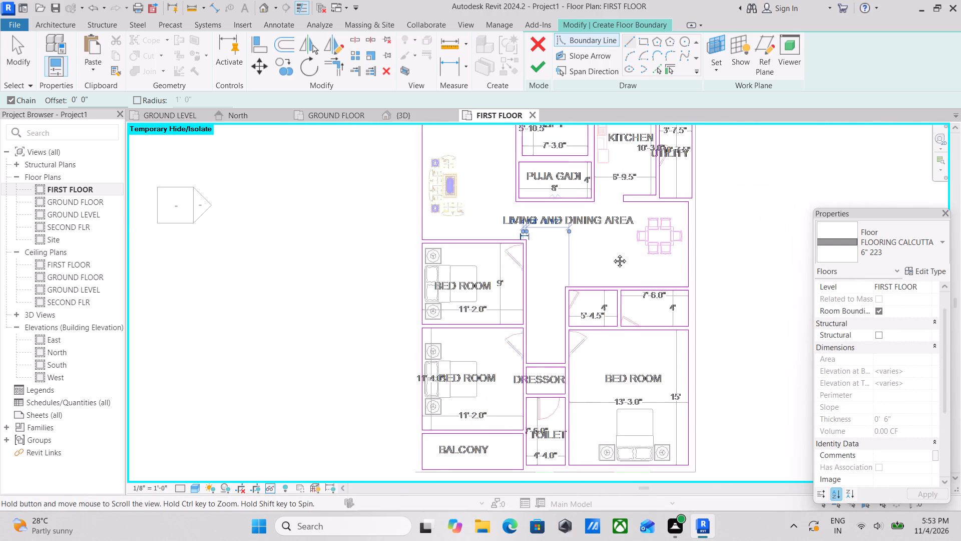
{"action": "middle_click_drag", "start_coordinate": [612, 253], "coordinate": [544, 220]}
{"action": "middle_click_drag", "start_coordinate": [548, 342], "coordinate": [603, 540]}
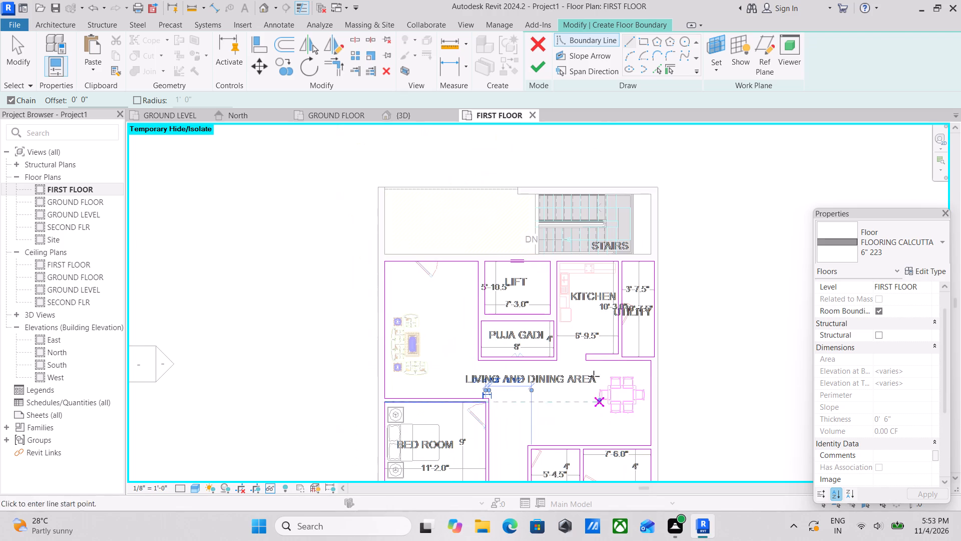
{"action": "scroll", "coordinate": [391, 174], "scroll_direction": "up", "scroll_amount": 3}
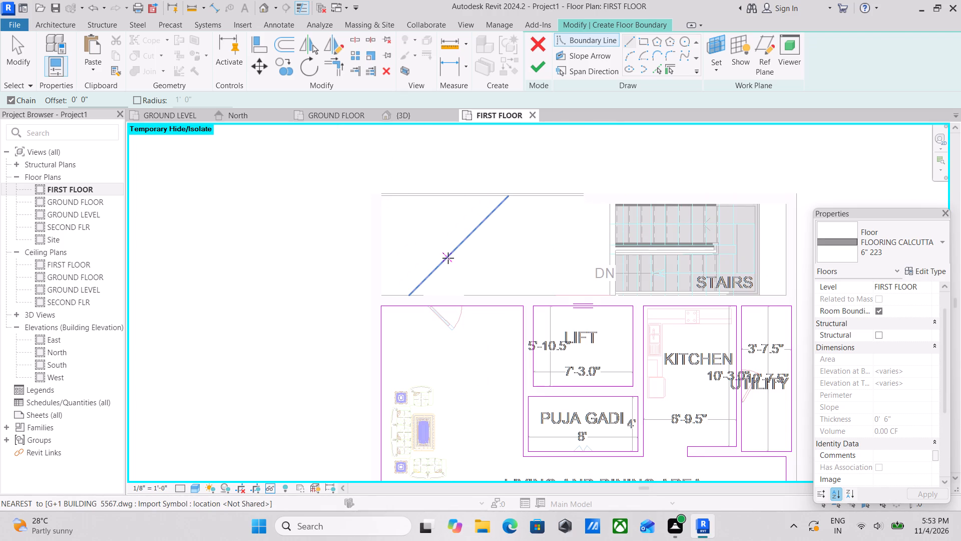
{"action": "scroll", "coordinate": [502, 220], "scroll_direction": "down", "scroll_amount": 2}
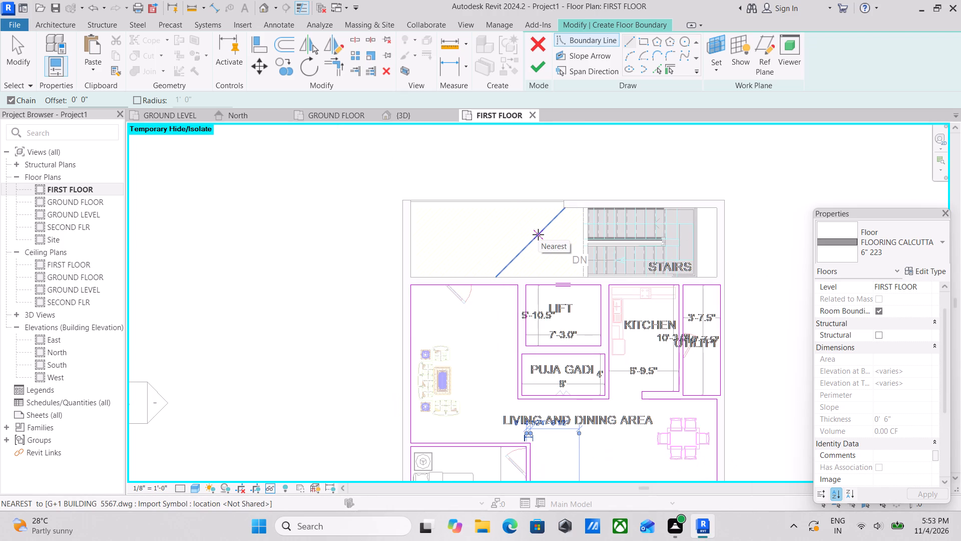
{"action": "scroll", "coordinate": [414, 195], "scroll_direction": "up", "scroll_amount": 6}
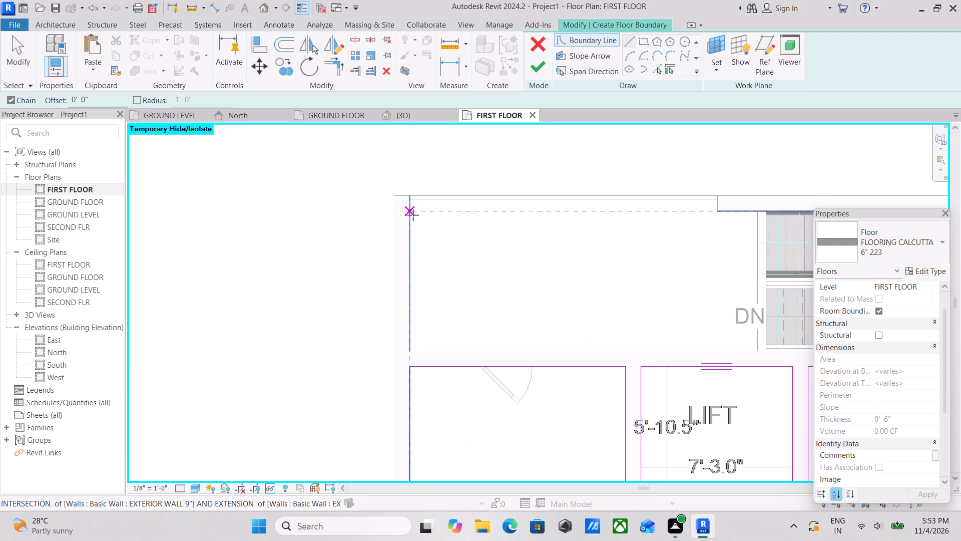
{"action": "scroll", "coordinate": [413, 215], "scroll_direction": "up", "scroll_amount": 2}
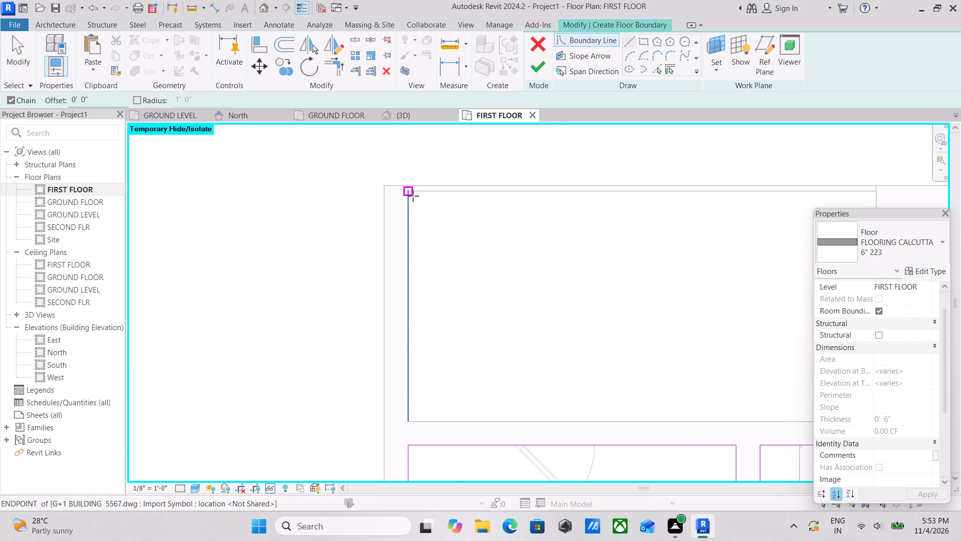
{"action": "left_click", "coordinate": [412, 196]}
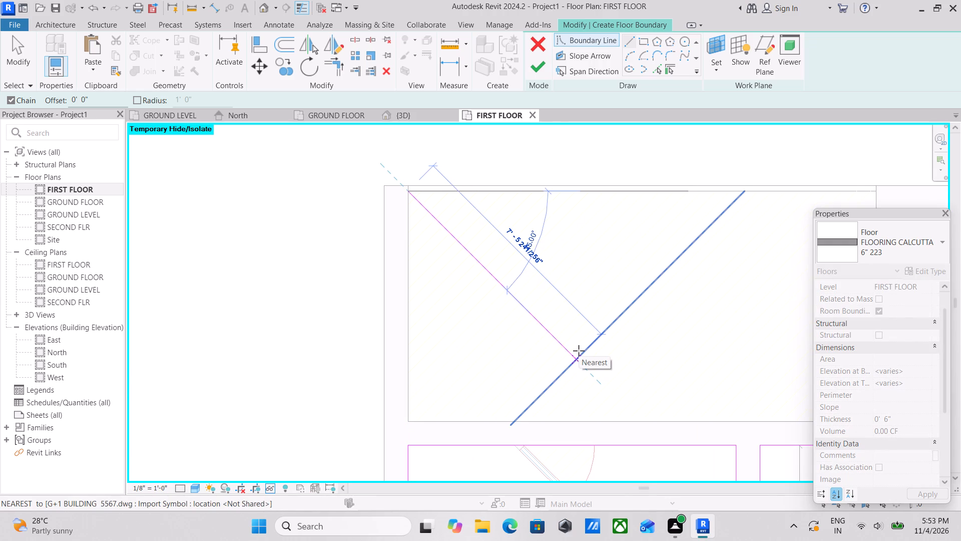
{"action": "key", "text": "Escape"}
{"action": "left_click", "coordinate": [642, 38]}
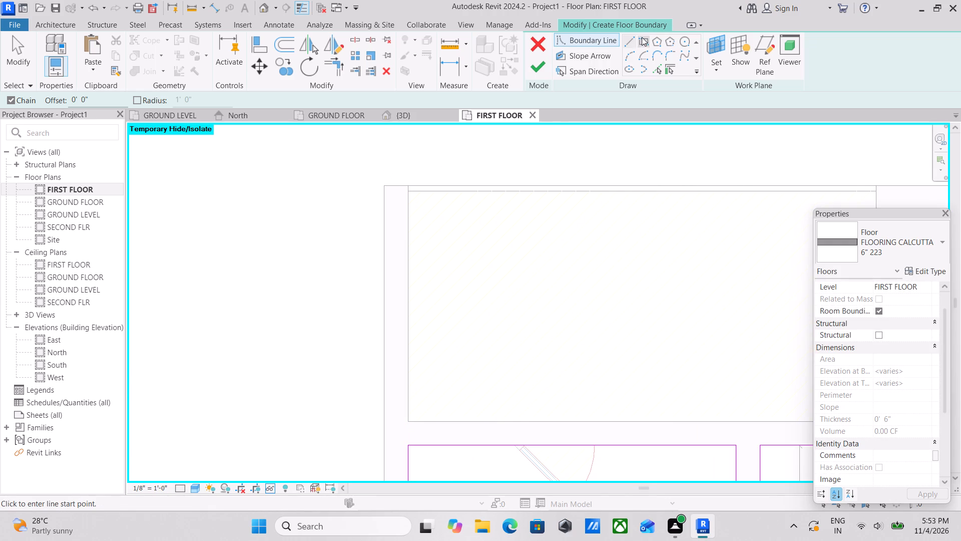
{"action": "scroll", "coordinate": [466, 200], "scroll_direction": "up", "scroll_amount": 10}
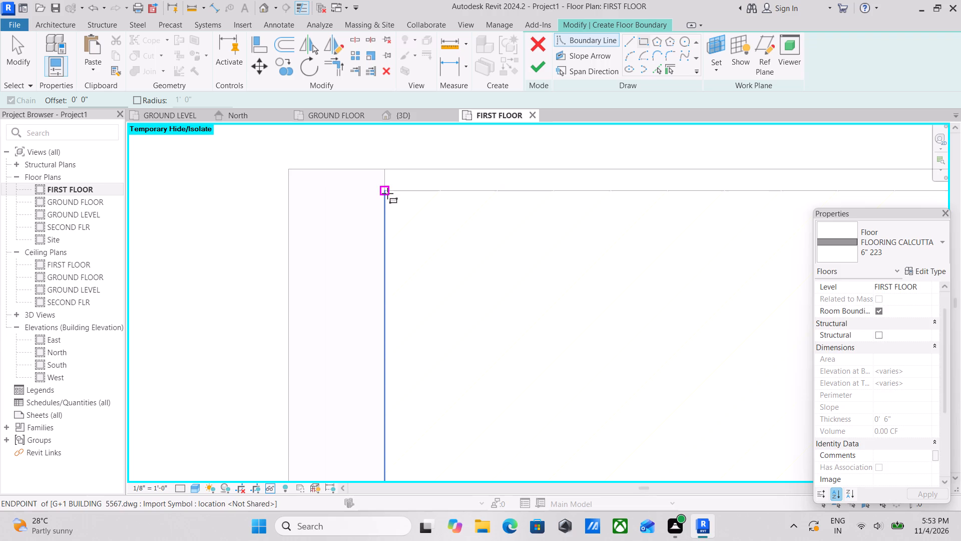
{"action": "left_click", "coordinate": [387, 192]}
{"action": "middle_click_drag", "start_coordinate": [623, 415], "coordinate": [507, 240]}
{"action": "scroll", "coordinate": [706, 361], "scroll_direction": "down", "scroll_amount": 4}
{"action": "middle_click_drag", "start_coordinate": [693, 351], "coordinate": [539, 244]}
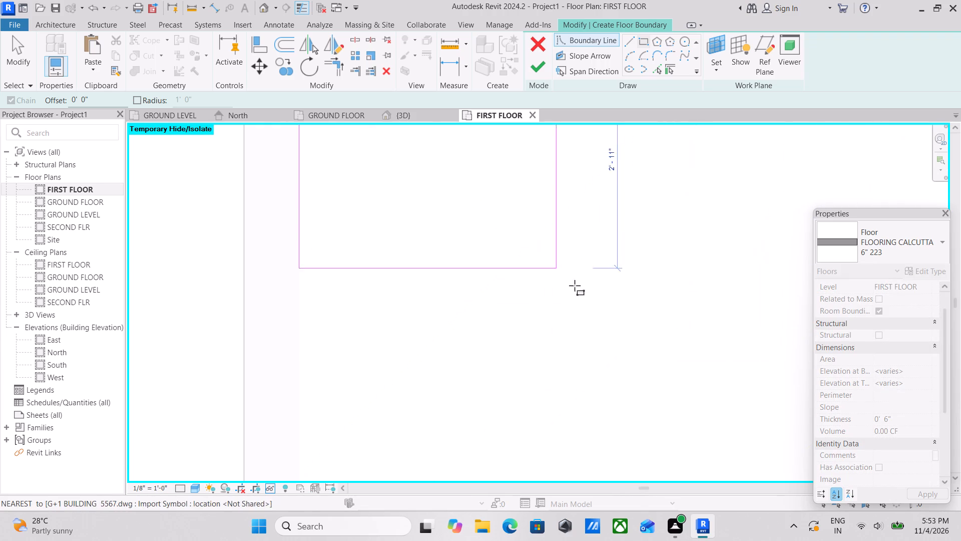
{"action": "scroll", "coordinate": [640, 320], "scroll_direction": "down", "scroll_amount": 5}
{"action": "middle_click_drag", "start_coordinate": [635, 318], "coordinate": [523, 247]}
{"action": "middle_click_drag", "start_coordinate": [678, 329], "coordinate": [527, 290]}
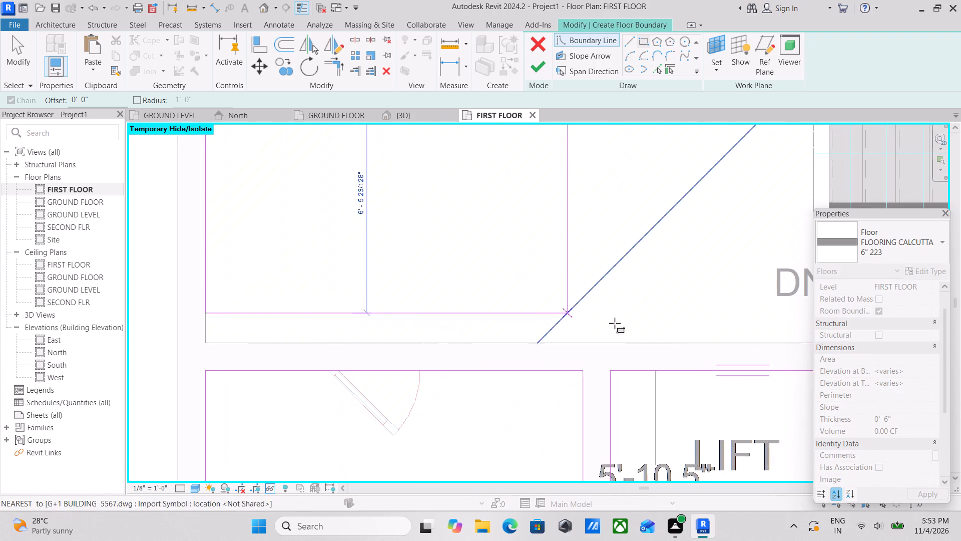
{"action": "middle_click_drag", "start_coordinate": [627, 326], "coordinate": [452, 311]}
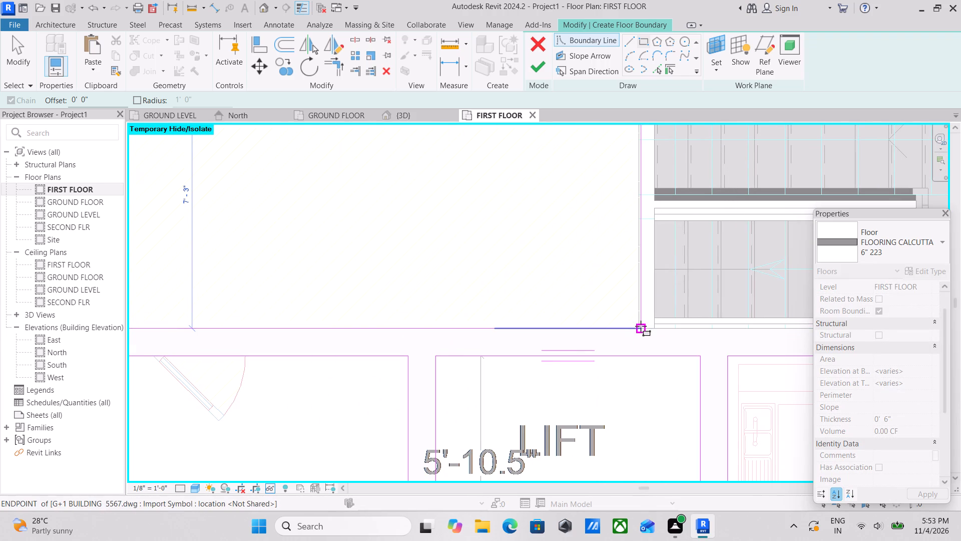
{"action": "scroll", "coordinate": [633, 325], "scroll_direction": "up", "scroll_amount": 7}
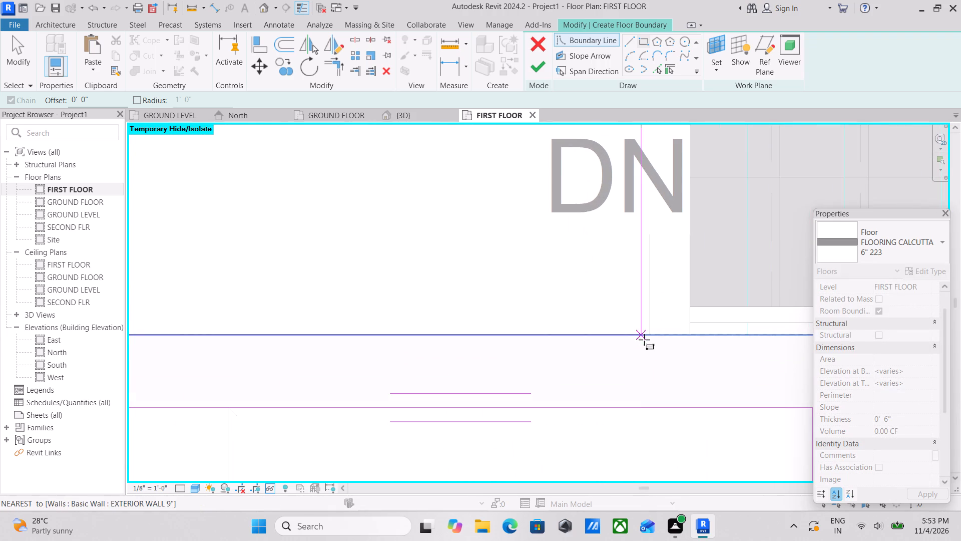
{"action": "left_click", "coordinate": [651, 340]}
Delete the rectangle's edge along the outer exterior wall and its edge beside the stairs.
{"action": "scroll", "coordinate": [425, 254], "scroll_direction": "down", "scroll_amount": 9}
{"action": "middle_click_drag", "start_coordinate": [431, 237], "coordinate": [492, 316]}
{"action": "scroll", "coordinate": [519, 256], "scroll_direction": "down", "scroll_amount": 2}
{"action": "middle_click_drag", "start_coordinate": [524, 265], "coordinate": [561, 349]}
{"action": "scroll", "coordinate": [620, 197], "scroll_direction": "up", "scroll_amount": 1}
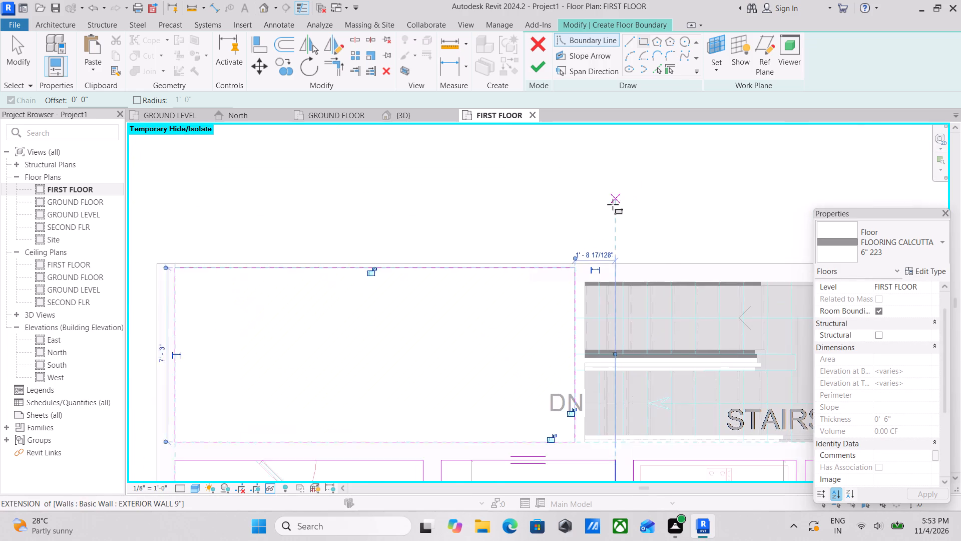
{"action": "scroll", "coordinate": [613, 204], "scroll_direction": "up", "scroll_amount": 2}
{"action": "scroll", "coordinate": [483, 211], "scroll_direction": "down", "scroll_amount": 1}
{"action": "middle_click_drag", "start_coordinate": [481, 211], "coordinate": [581, 213]}
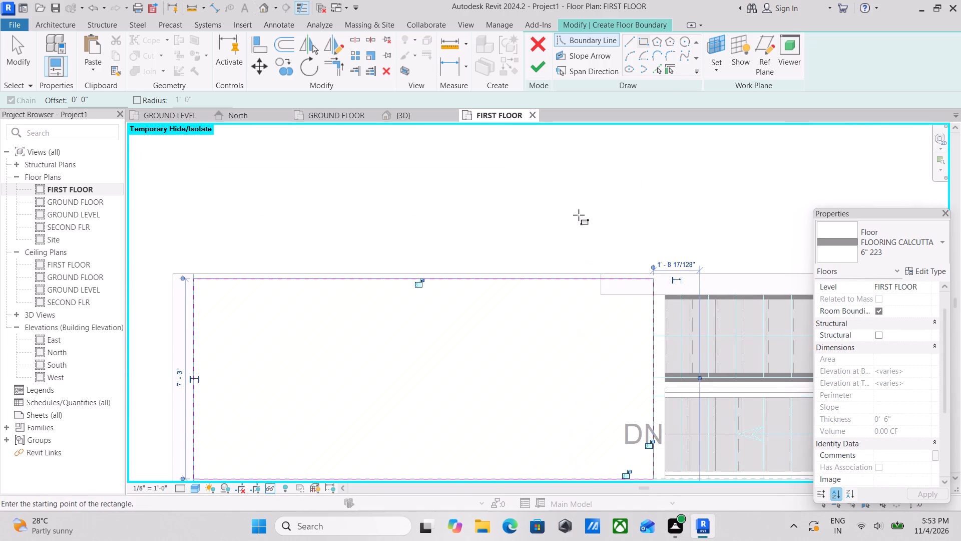
{"action": "scroll", "coordinate": [579, 215], "scroll_direction": "down", "scroll_amount": 3}
{"action": "scroll", "coordinate": [564, 269], "scroll_direction": "down", "scroll_amount": 3}
{"action": "middle_click_drag", "start_coordinate": [547, 269], "coordinate": [428, 245]}
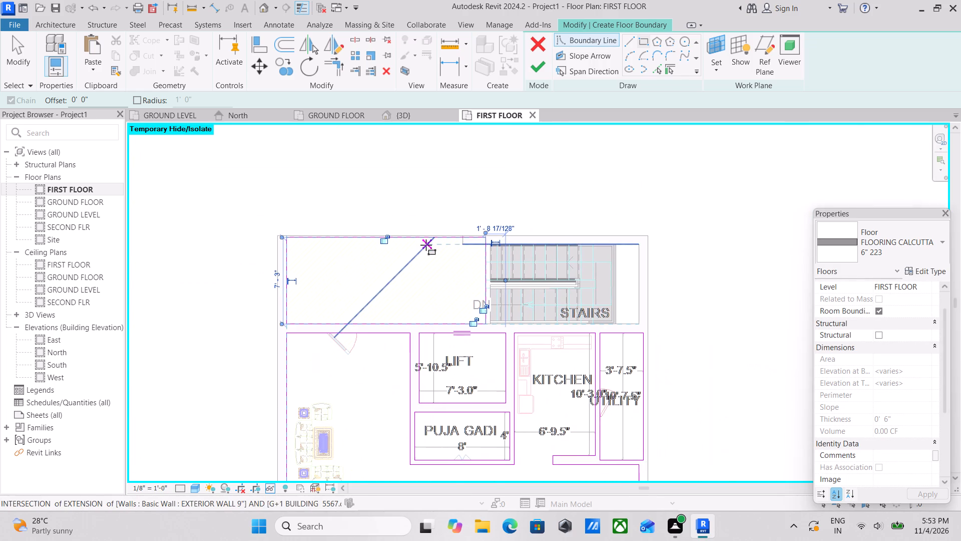
{"action": "scroll", "coordinate": [502, 202], "scroll_direction": "up", "scroll_amount": 2}
{"action": "scroll", "coordinate": [436, 243], "scroll_direction": "up", "scroll_amount": 4}
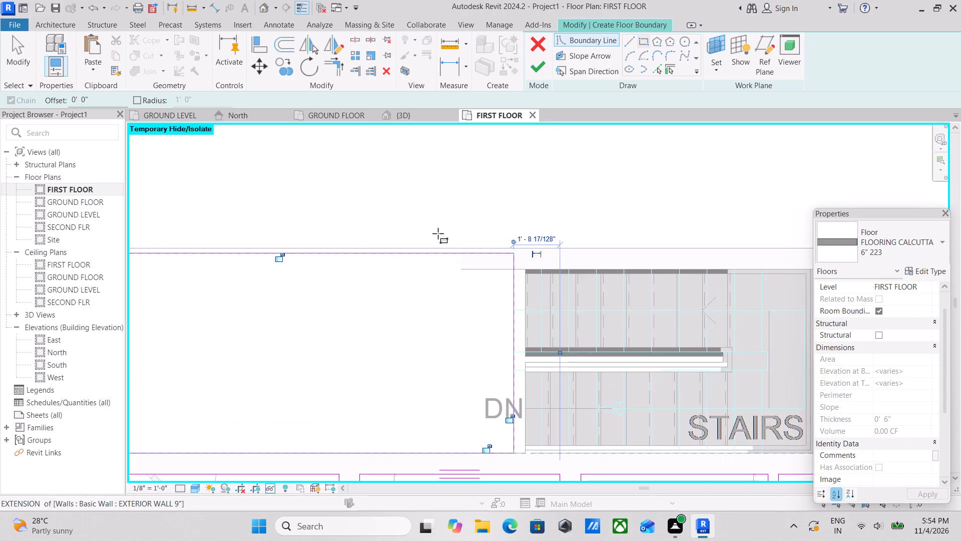
{"action": "scroll", "coordinate": [458, 214], "scroll_direction": "up", "scroll_amount": 3}
{"action": "key", "text": "Escape"}
{"action": "key", "text": "Escape"}
{"action": "key", "text": "Escape"}
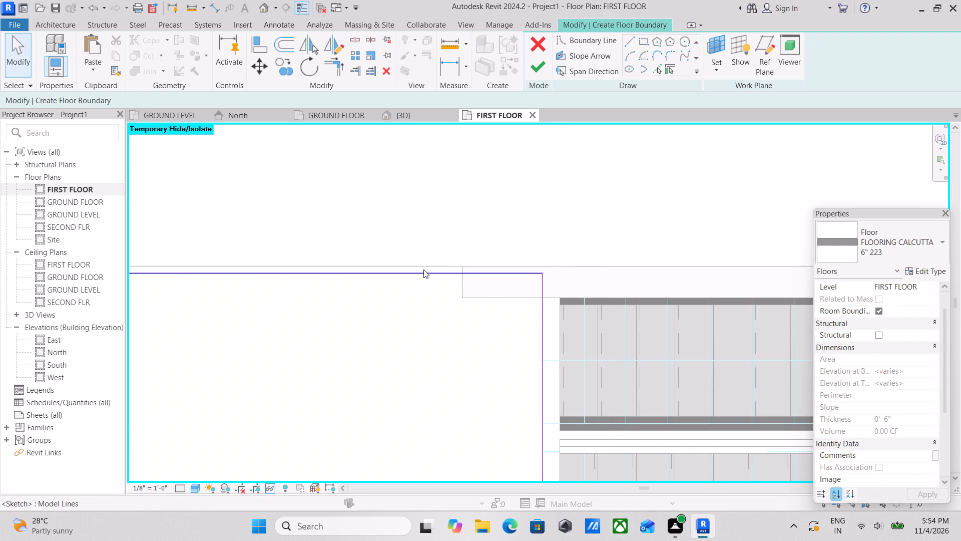
{"action": "left_click", "coordinate": [423, 269]}
{"action": "right_click", "coordinate": [423, 268]}
{"action": "left_click", "coordinate": [448, 343]}
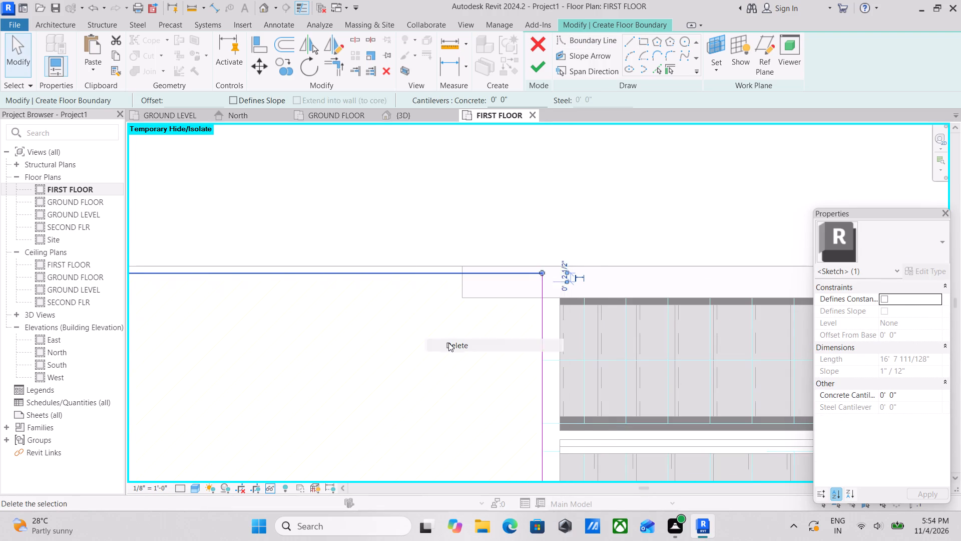
{"action": "left_click", "coordinate": [545, 339]}
{"action": "right_click", "coordinate": [545, 339]}
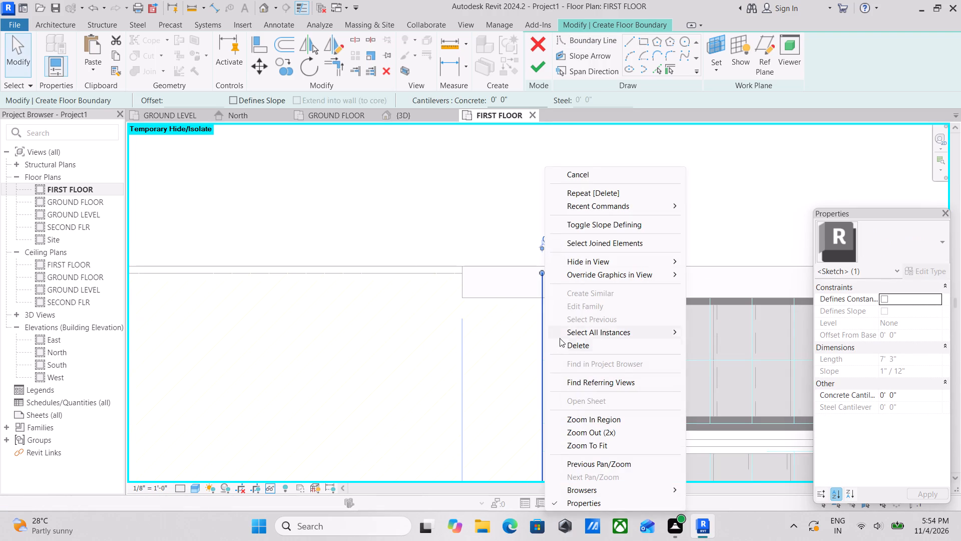
{"action": "left_click", "coordinate": [560, 345]}
Redraw the outer edge as boundary lines from the exterior corner to the thicker wall's end, and down that wall end to its inner corner.
{"action": "scroll", "coordinate": [494, 345], "scroll_direction": "down", "scroll_amount": 4}
{"action": "middle_click_drag", "start_coordinate": [348, 329], "coordinate": [646, 229]}
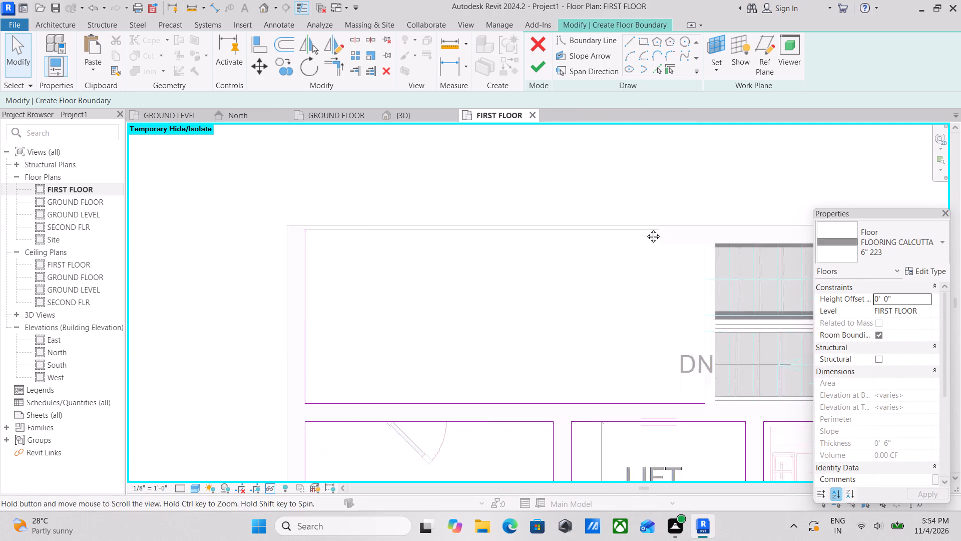
{"action": "middle_click_drag", "start_coordinate": [646, 229], "coordinate": [652, 229]}
{"action": "scroll", "coordinate": [364, 261], "scroll_direction": "up", "scroll_amount": 3}
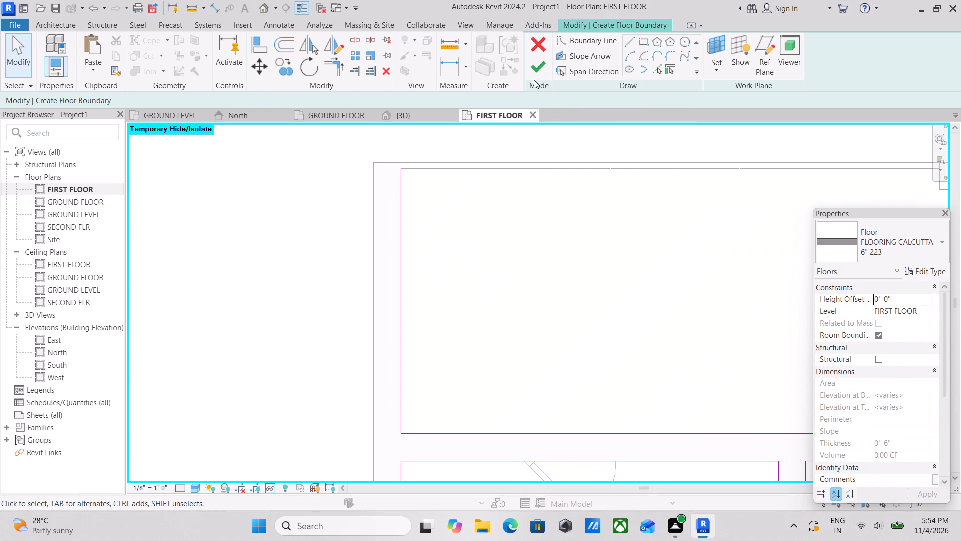
{"action": "left_click", "coordinate": [631, 40]}
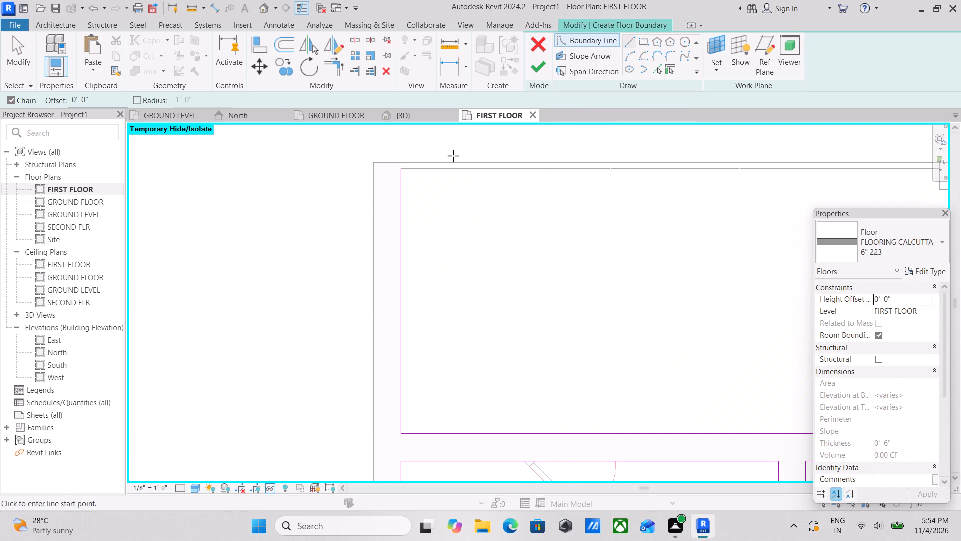
{"action": "scroll", "coordinate": [433, 173], "scroll_direction": "up", "scroll_amount": 4}
{"action": "left_click", "coordinate": [387, 166]}
{"action": "middle_click_drag", "start_coordinate": [691, 172], "coordinate": [105, 234]}
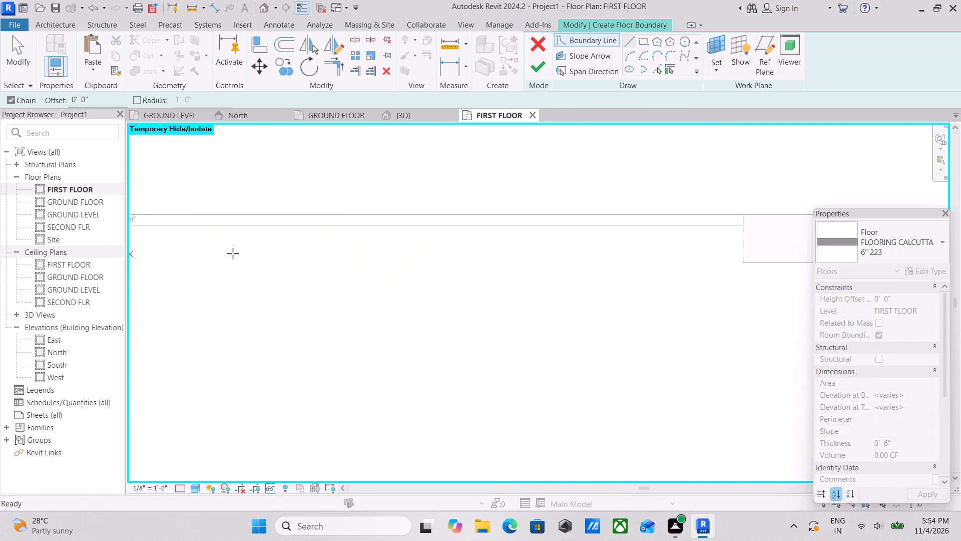
{"action": "middle_click_drag", "start_coordinate": [401, 241], "coordinate": [186, 245]}
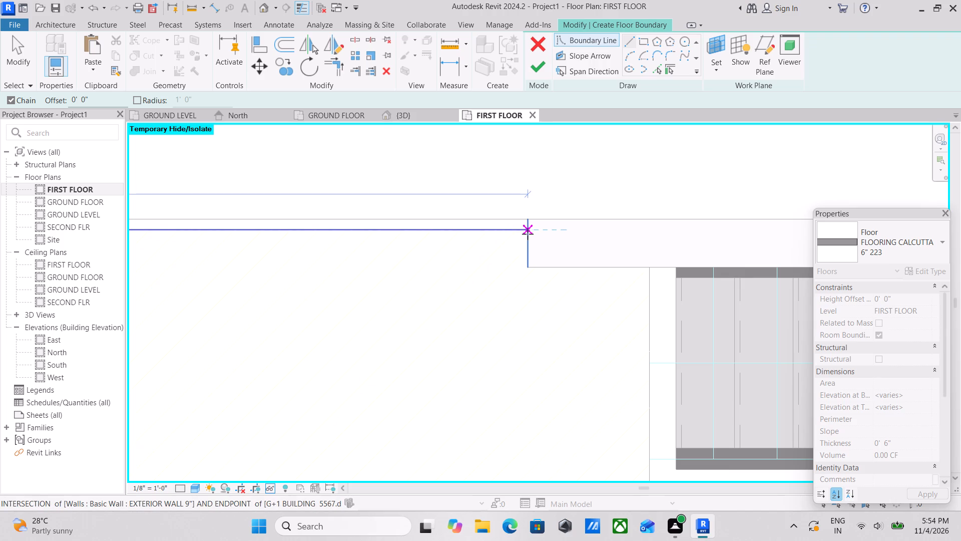
{"action": "left_click", "coordinate": [524, 230]}
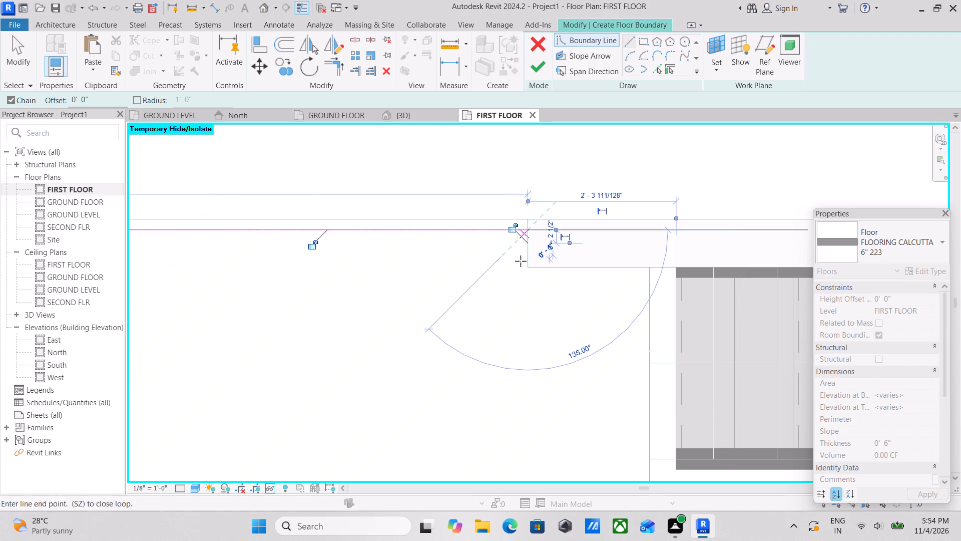
{"action": "left_click", "coordinate": [528, 266]}
Continue the boundary about 1'-11" along the thicker wall to the stairs edge and 6'-8" down it, closing the loop.
{"action": "middle_click_drag", "start_coordinate": [622, 280], "coordinate": [562, 260]}
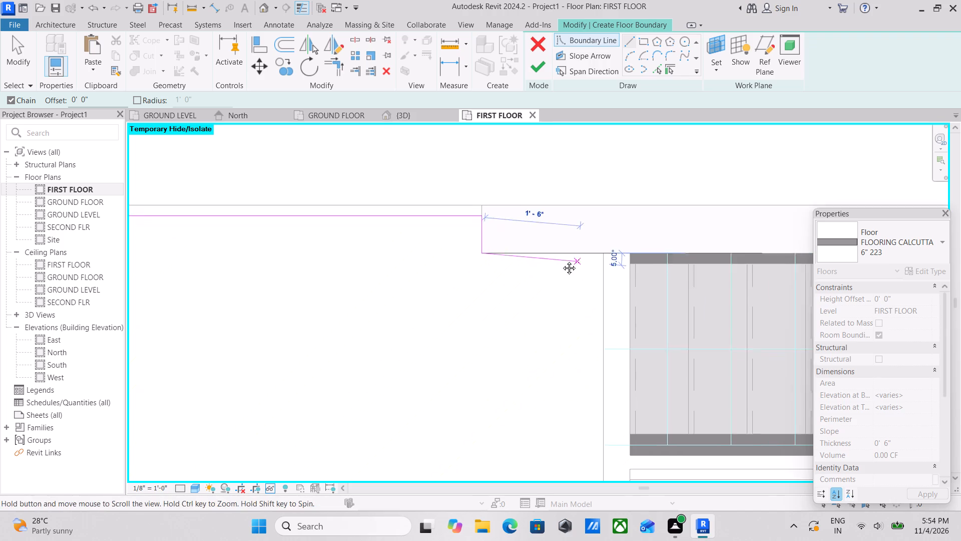
{"action": "middle_click_drag", "start_coordinate": [562, 260], "coordinate": [562, 260]}
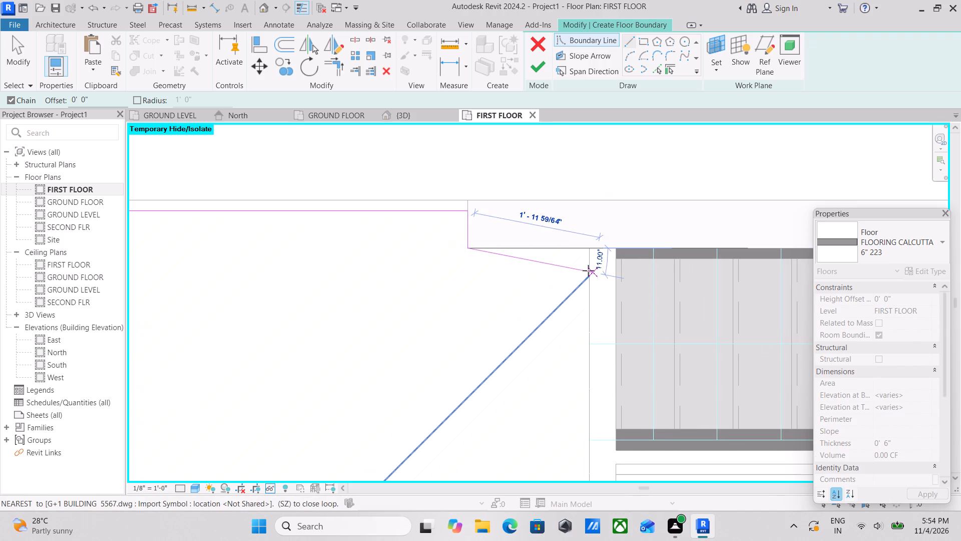
{"action": "scroll", "coordinate": [588, 264], "scroll_direction": "up", "scroll_amount": 11}
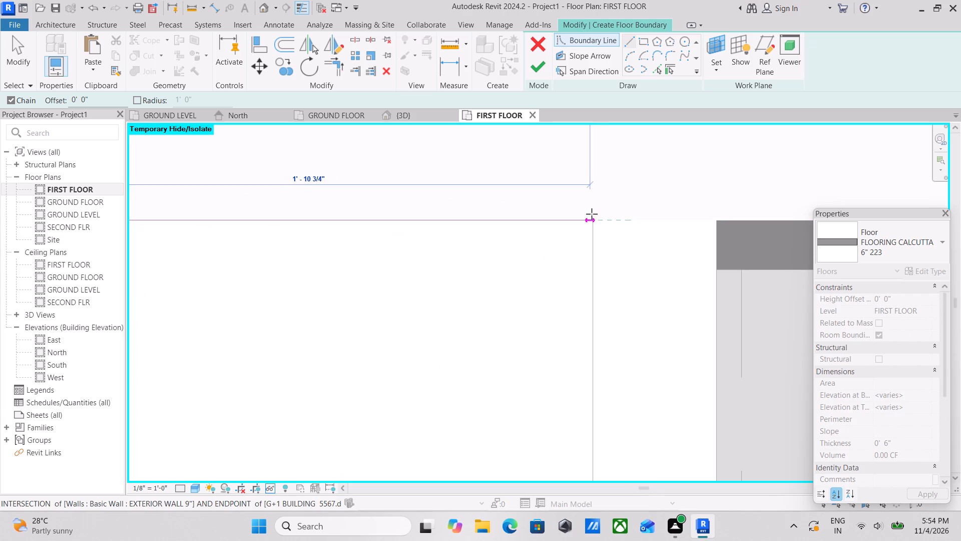
{"action": "left_click", "coordinate": [595, 220]}
{"action": "scroll", "coordinate": [580, 361], "scroll_direction": "down", "scroll_amount": 4}
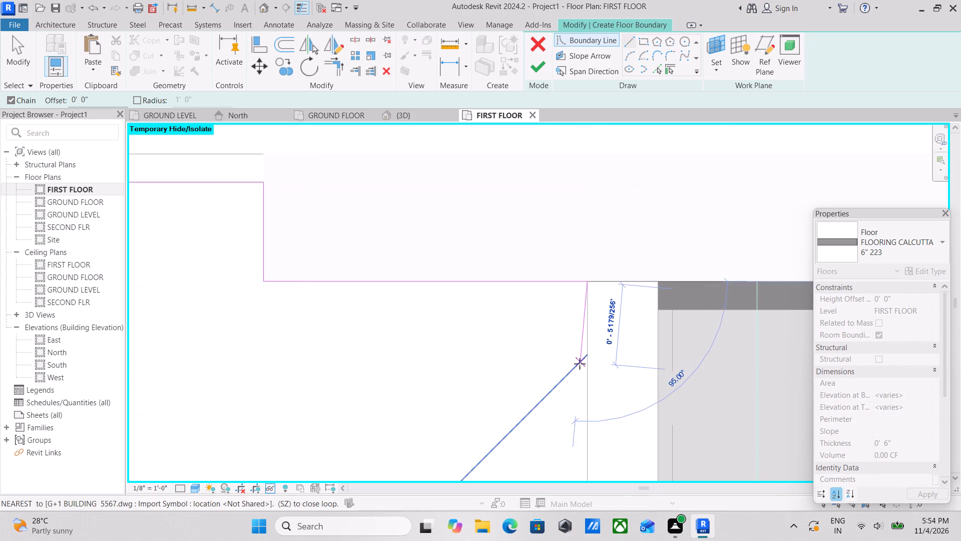
{"action": "scroll", "coordinate": [580, 364], "scroll_direction": "down", "scroll_amount": 2}
{"action": "middle_click_drag", "start_coordinate": [580, 364], "coordinate": [637, 251]}
{"action": "scroll", "coordinate": [657, 384], "scroll_direction": "down", "scroll_amount": 4}
{"action": "middle_click_drag", "start_coordinate": [657, 390], "coordinate": [646, 238]}
{"action": "scroll", "coordinate": [634, 332], "scroll_direction": "down", "scroll_amount": 2}
{"action": "middle_click_drag", "start_coordinate": [633, 332], "coordinate": [656, 223]}
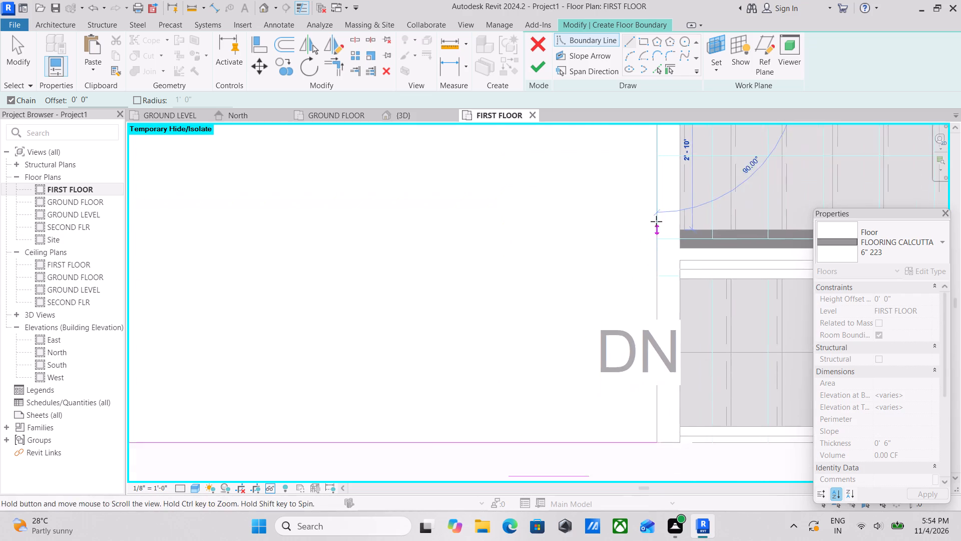
{"action": "scroll", "coordinate": [679, 326], "scroll_direction": "down", "scroll_amount": 2}
{"action": "middle_click_drag", "start_coordinate": [678, 325], "coordinate": [678, 269]}
{"action": "scroll", "coordinate": [671, 329], "scroll_direction": "up", "scroll_amount": 1}
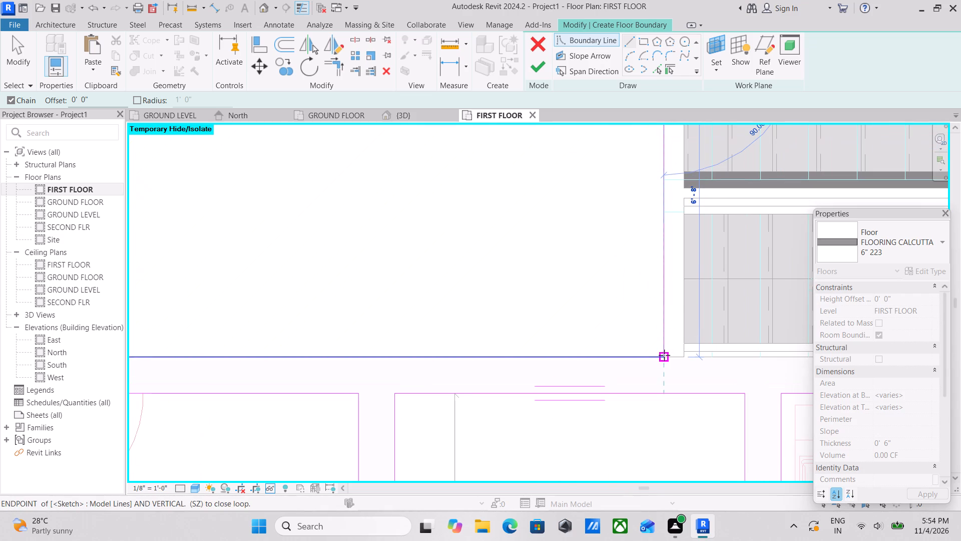
{"action": "left_click", "coordinate": [664, 355]}
{"action": "key", "text": "Escape"}
Finish the first floor's boundary sketch without attaching the walls below to the floor.
{"action": "scroll", "coordinate": [596, 316], "scroll_direction": "down", "scroll_amount": 4}
{"action": "scroll", "coordinate": [564, 267], "scroll_direction": "down", "scroll_amount": 3}
{"action": "middle_click_drag", "start_coordinate": [563, 275], "coordinate": [564, 309]}
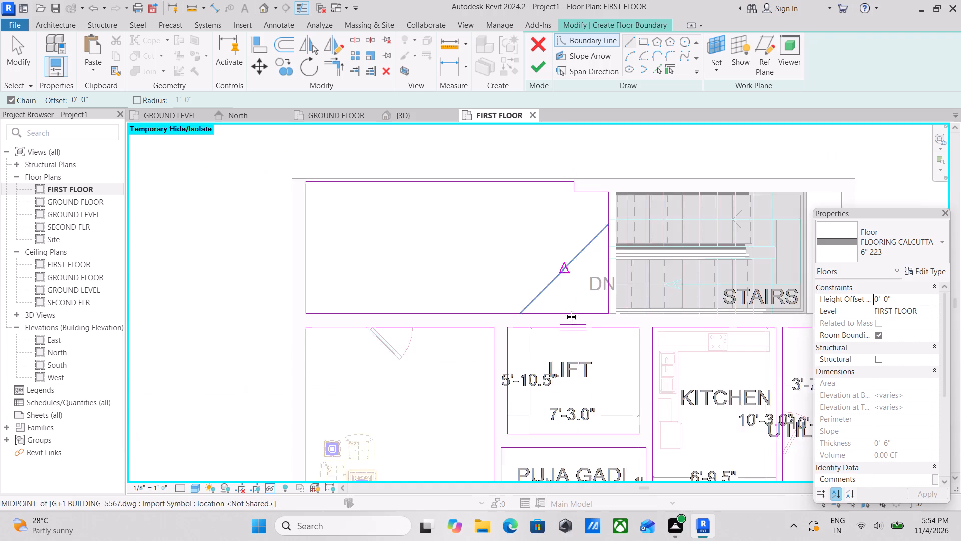
{"action": "middle_click_drag", "start_coordinate": [564, 309], "coordinate": [574, 386]}
{"action": "key", "text": "Escape"}
{"action": "scroll", "coordinate": [556, 326], "scroll_direction": "down", "scroll_amount": 1}
{"action": "middle_click_drag", "start_coordinate": [556, 326], "coordinate": [562, 364]}
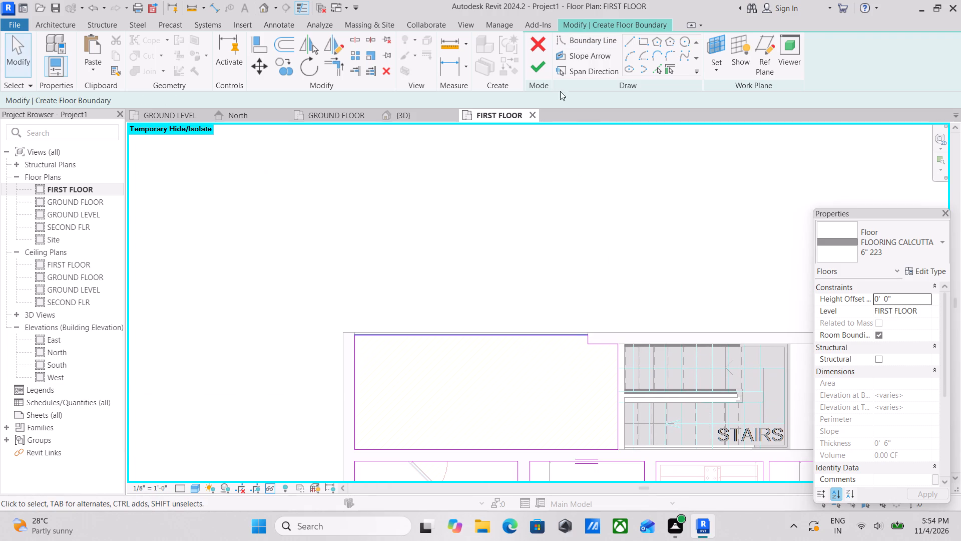
{"action": "left_click", "coordinate": [543, 62]}
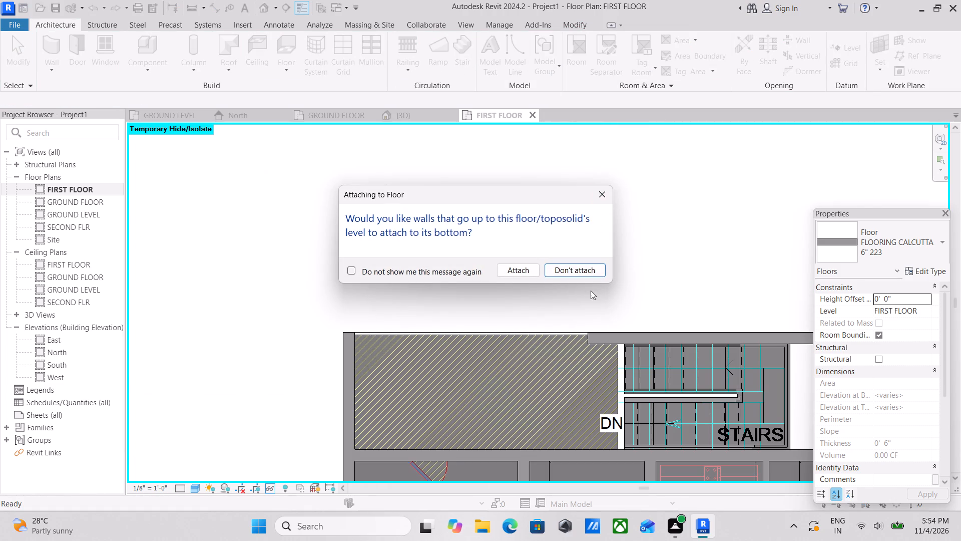
{"action": "left_click", "coordinate": [584, 267]}
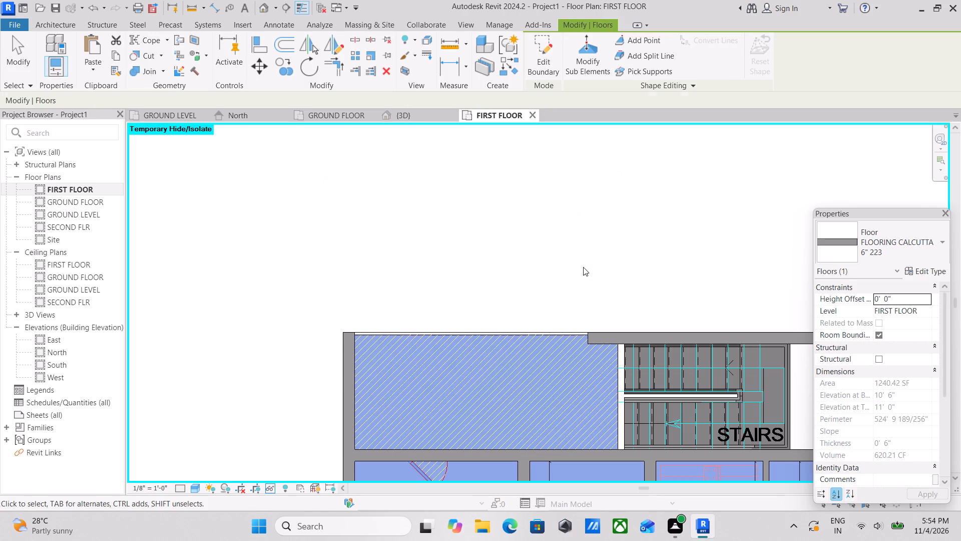
Inspect the new first floor slab in the 3D view from several sides of the building.
{"action": "left_click", "coordinate": [399, 116]}
{"action": "scroll", "coordinate": [528, 309], "scroll_direction": "down", "scroll_amount": 2}
{"action": "middle_click_drag", "start_coordinate": [532, 344], "coordinate": [395, 212], "text": "shift"}
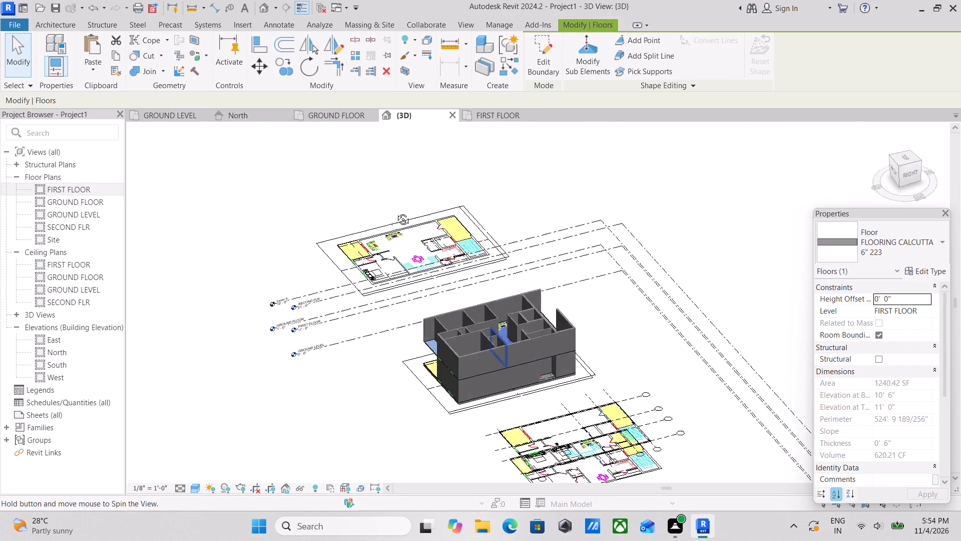
{"action": "middle_click_drag", "start_coordinate": [395, 212], "coordinate": [449, 203], "text": "shift"}
{"action": "middle_click_drag", "start_coordinate": [495, 294], "coordinate": [701, 237], "text": "shift"}
{"action": "middle_click_drag", "start_coordinate": [563, 327], "coordinate": [593, 317]}
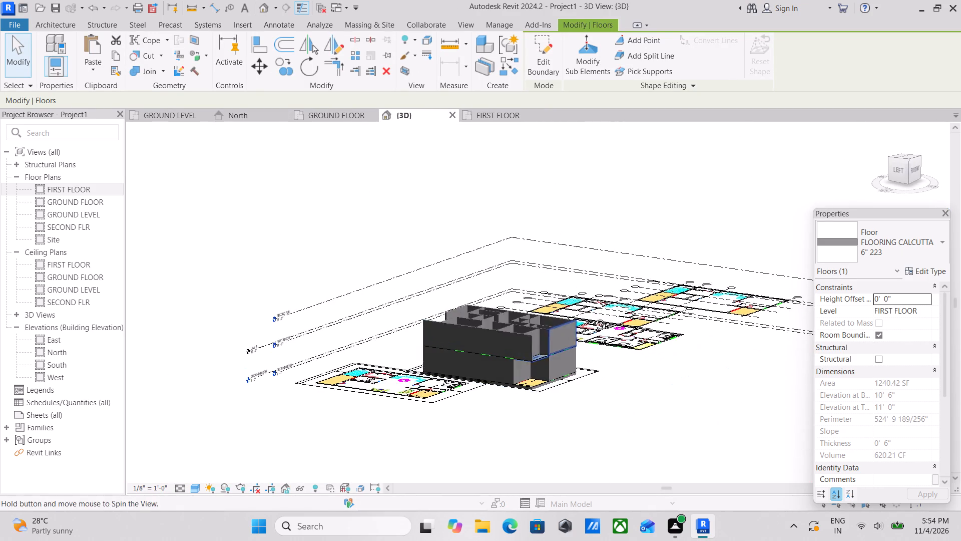
{"action": "middle_click_drag", "start_coordinate": [593, 317], "coordinate": [620, 307]}
{"action": "scroll", "coordinate": [595, 334], "scroll_direction": "up", "scroll_amount": 8}
{"action": "key", "text": "Escape"}
{"action": "scroll", "coordinate": [473, 335], "scroll_direction": "up", "scroll_amount": 4}
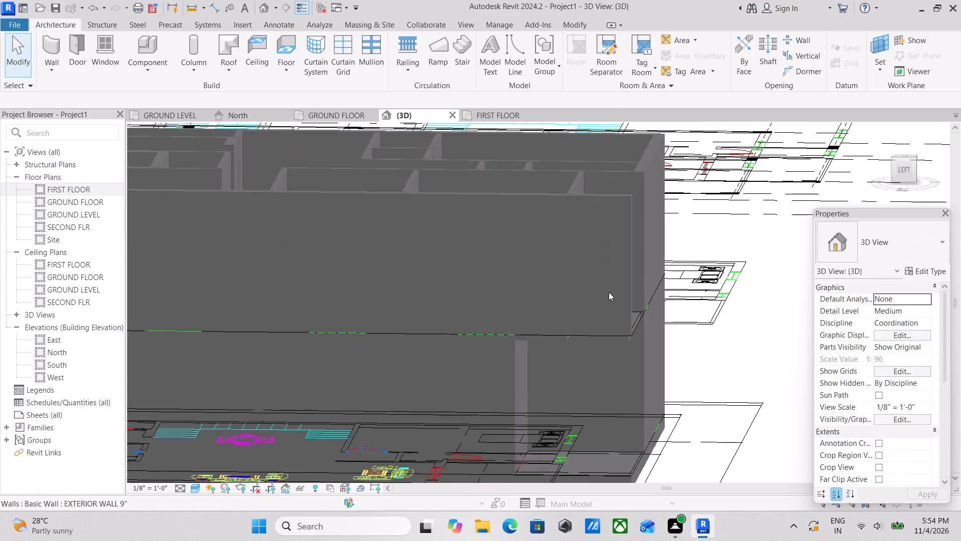
{"action": "scroll", "coordinate": [609, 292], "scroll_direction": "down", "scroll_amount": 4}
{"action": "middle_click_drag", "start_coordinate": [618, 293], "coordinate": [526, 324], "text": "shift"}
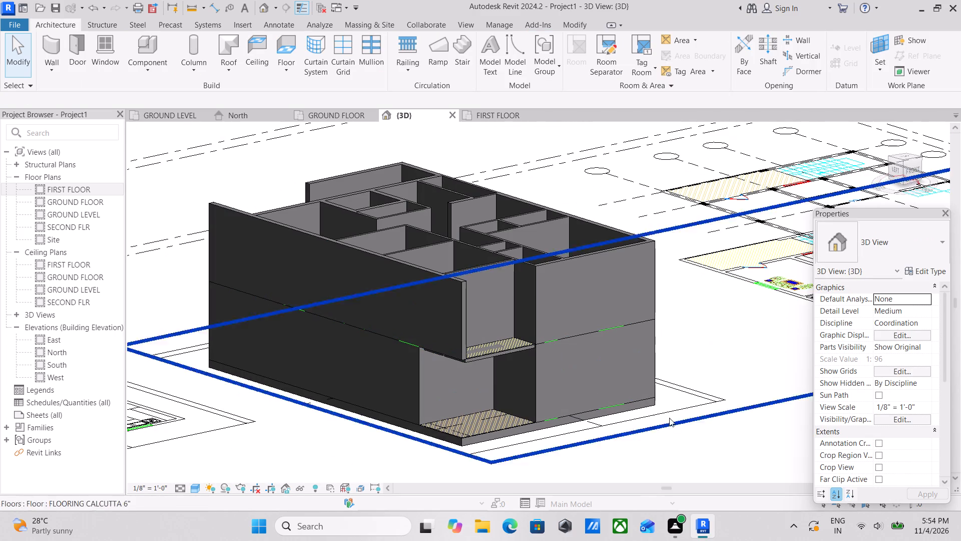
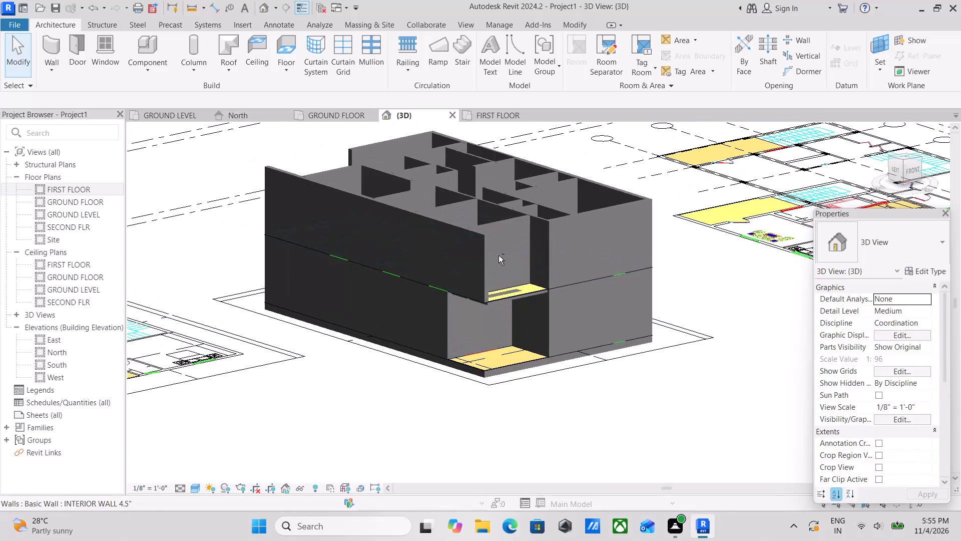
Examine the two-storey model from several sides and from above, including the balcony, upper-floor rooms and stair end.
{"action": "middle_click_drag", "start_coordinate": [508, 261], "coordinate": [358, 281], "text": "shift"}
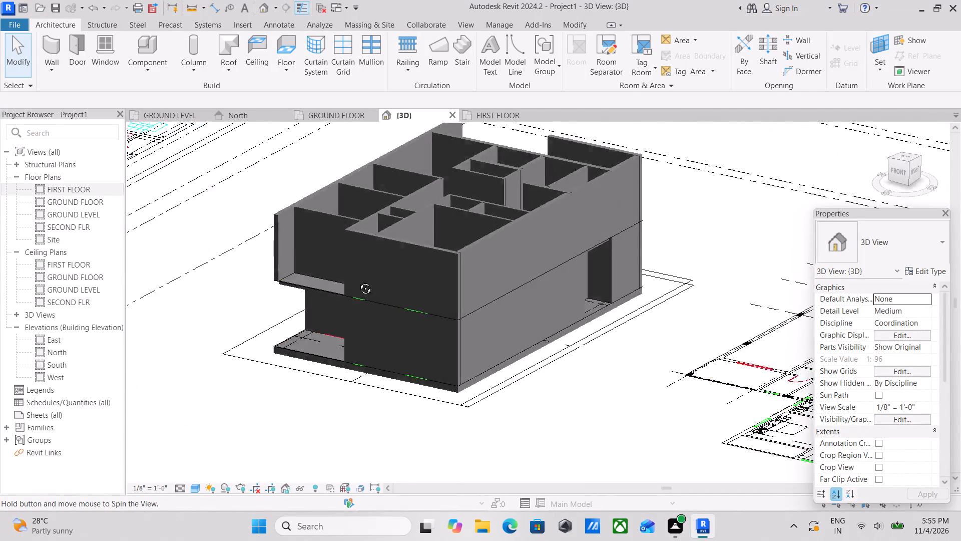
{"action": "middle_click_drag", "start_coordinate": [358, 281], "coordinate": [351, 278], "text": "shift"}
{"action": "middle_click_drag", "start_coordinate": [406, 228], "coordinate": [406, 282], "text": "shift"}
{"action": "middle_click_drag", "start_coordinate": [389, 261], "coordinate": [458, 279]}
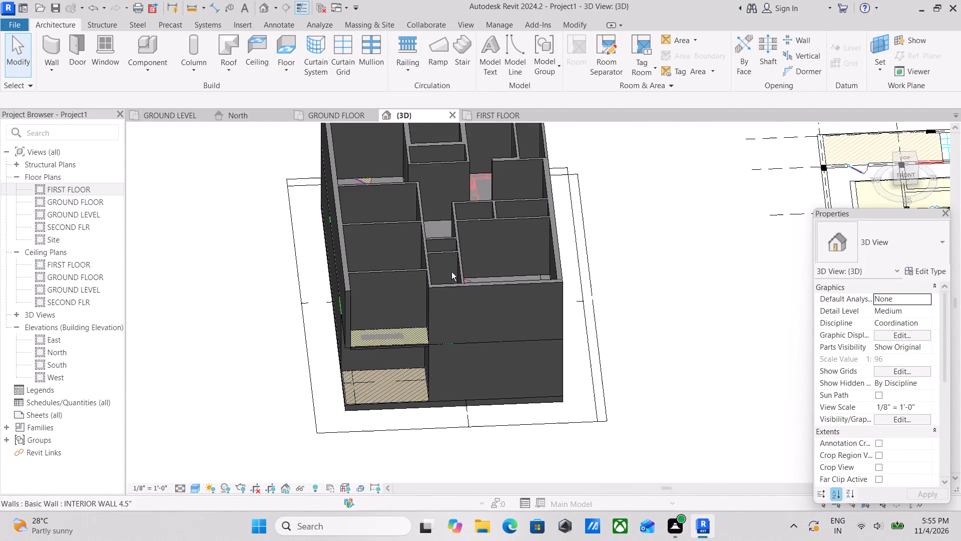
{"action": "middle_click_drag", "start_coordinate": [452, 273], "coordinate": [459, 326], "text": "shift"}
{"action": "scroll", "coordinate": [453, 305], "scroll_direction": "up", "scroll_amount": 3}
{"action": "scroll", "coordinate": [407, 241], "scroll_direction": "down", "scroll_amount": 1}
{"action": "middle_click_drag", "start_coordinate": [409, 246], "coordinate": [409, 404], "text": "shift"}
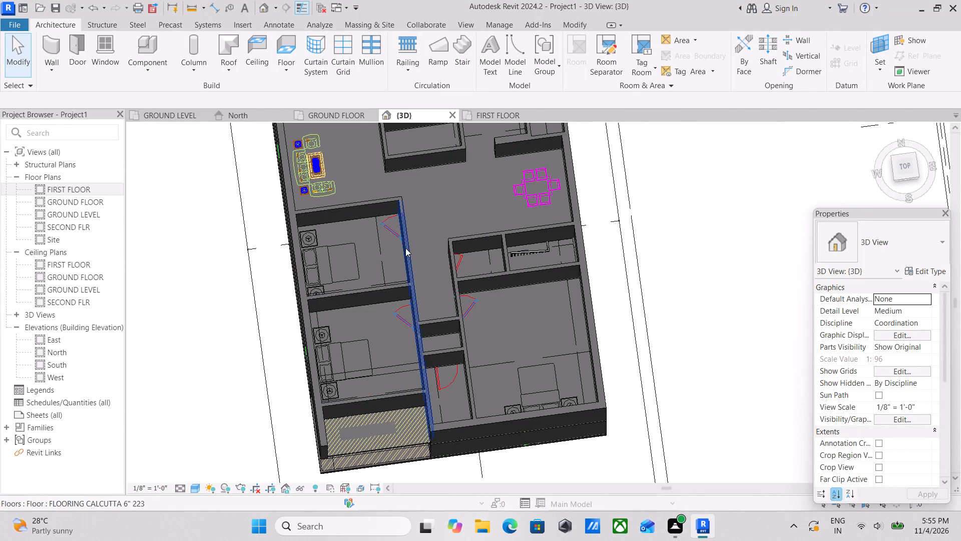
{"action": "middle_click_drag", "start_coordinate": [417, 264], "coordinate": [647, 178], "text": "shift"}
{"action": "middle_click_drag", "start_coordinate": [508, 272], "coordinate": [603, 175], "text": "shift"}
{"action": "middle_click_drag", "start_coordinate": [495, 305], "coordinate": [380, 227]}
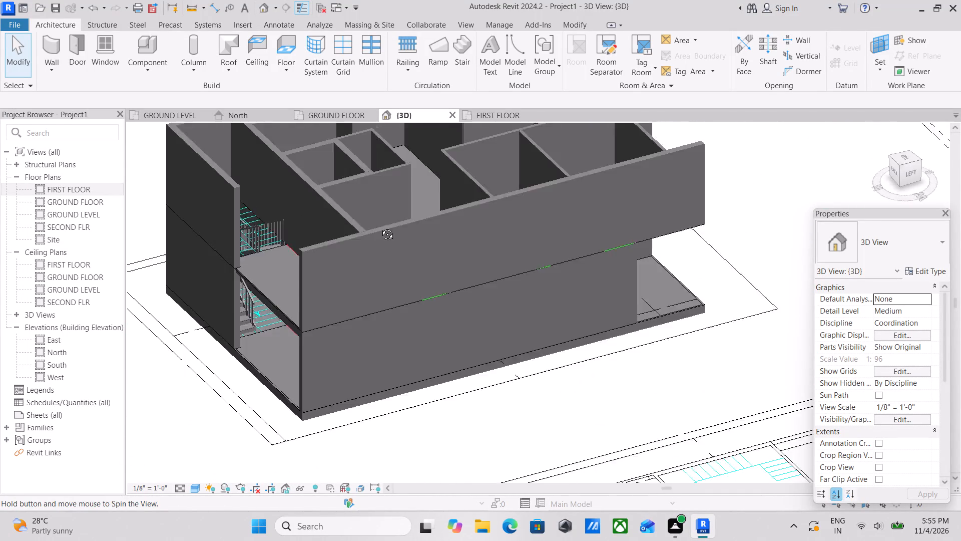
{"action": "middle_click_drag", "start_coordinate": [380, 227], "coordinate": [376, 209]}
{"action": "middle_click_drag", "start_coordinate": [298, 254], "coordinate": [349, 195], "text": "shift"}
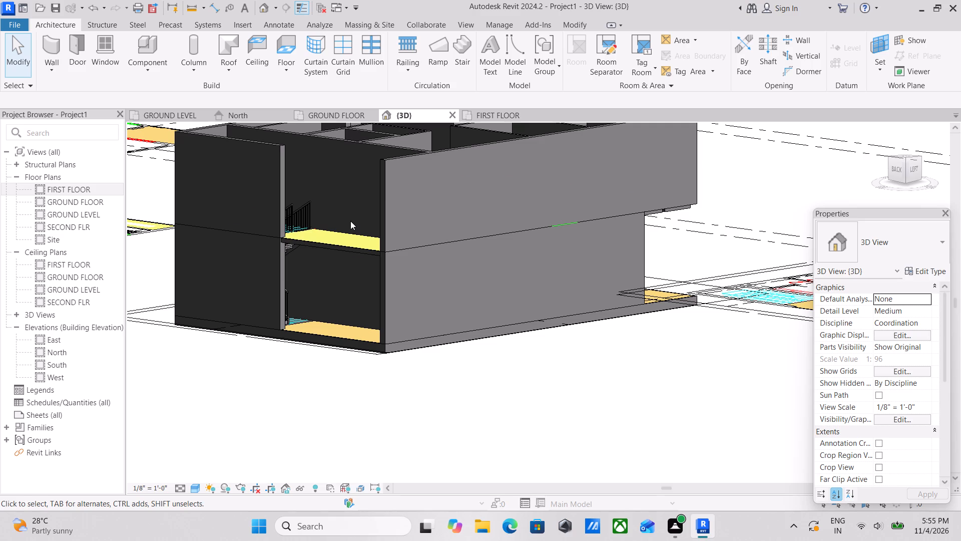
{"action": "scroll", "coordinate": [393, 337], "scroll_direction": "down", "scroll_amount": 5}
{"action": "middle_click_drag", "start_coordinate": [412, 307], "coordinate": [486, 405], "text": "shift"}
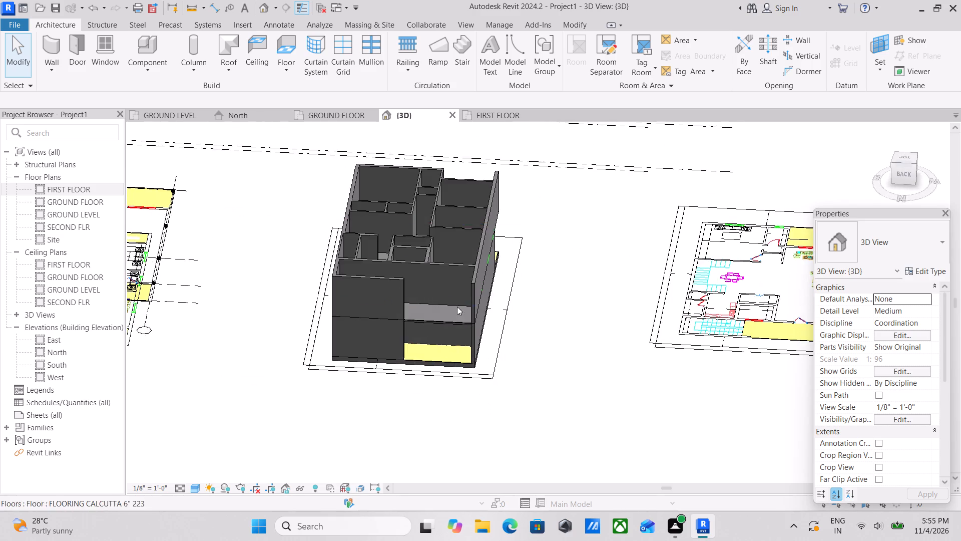
{"action": "scroll", "coordinate": [452, 299], "scroll_direction": "up", "scroll_amount": 2}
{"action": "middle_click_drag", "start_coordinate": [387, 241], "coordinate": [638, 307], "text": "shift"}
{"action": "scroll", "coordinate": [455, 285], "scroll_direction": "up", "scroll_amount": 2}
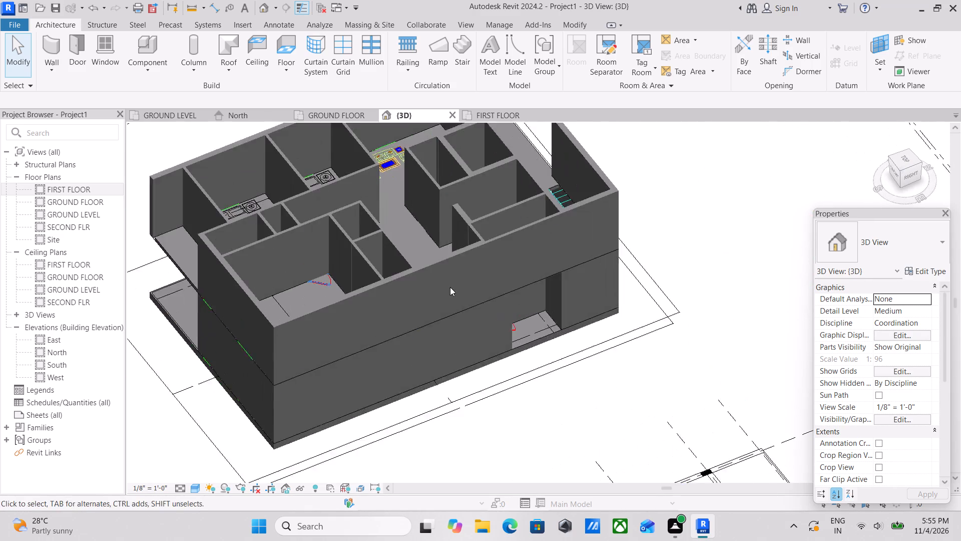
{"action": "scroll", "coordinate": [450, 287], "scroll_direction": "up", "scroll_amount": 1}
{"action": "middle_click_drag", "start_coordinate": [372, 254], "coordinate": [494, 156], "text": "shift"}
{"action": "middle_click_drag", "start_coordinate": [410, 310], "coordinate": [463, 209]}
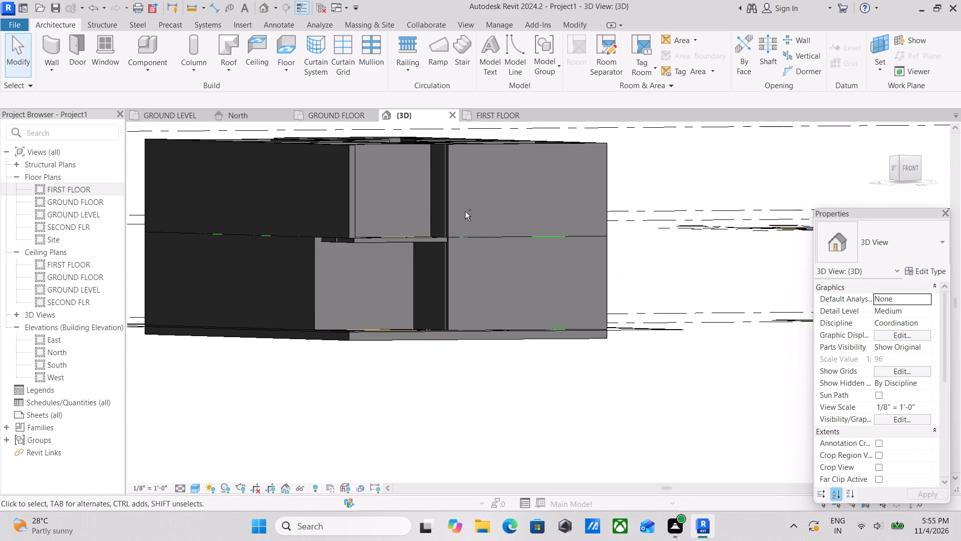
Set the FIRST FLOOR slab's height offset from its level to 4".
{"action": "scroll", "coordinate": [426, 275], "scroll_direction": "up", "scroll_amount": 5}
{"action": "middle_click_drag", "start_coordinate": [374, 237], "coordinate": [400, 282]}
{"action": "left_click", "coordinate": [410, 243]}
{"action": "scroll", "coordinate": [410, 243], "scroll_direction": "down", "scroll_amount": 1}
{"action": "middle_click_drag", "start_coordinate": [410, 243], "coordinate": [436, 268]}
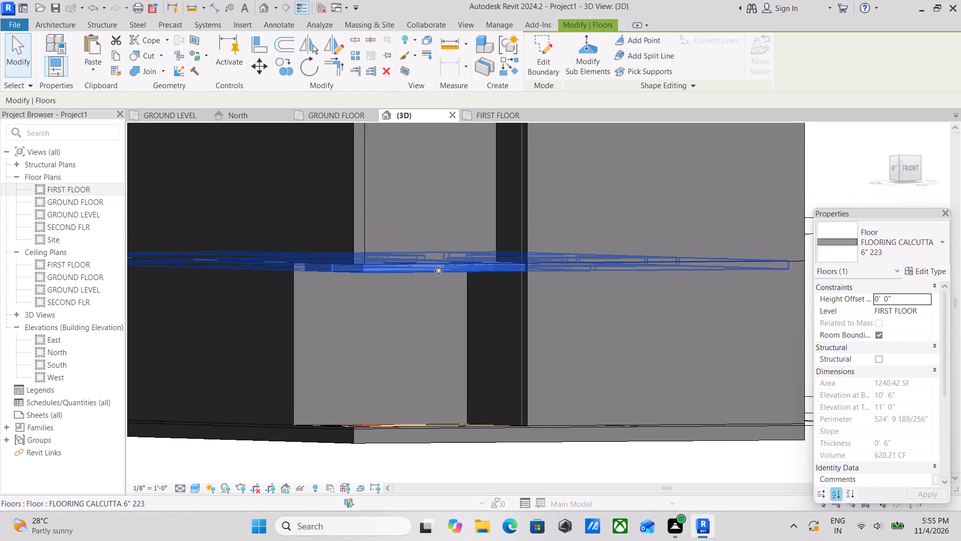
{"action": "scroll", "coordinate": [438, 272], "scroll_direction": "down", "scroll_amount": 3}
{"action": "middle_click_drag", "start_coordinate": [438, 266], "coordinate": [521, 326], "text": "shift"}
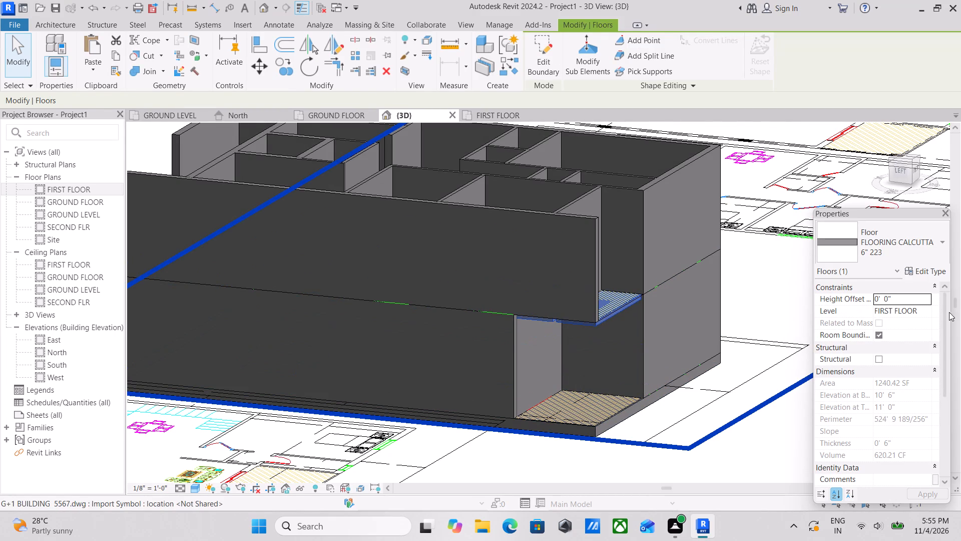
{"action": "left_click", "coordinate": [909, 298]}
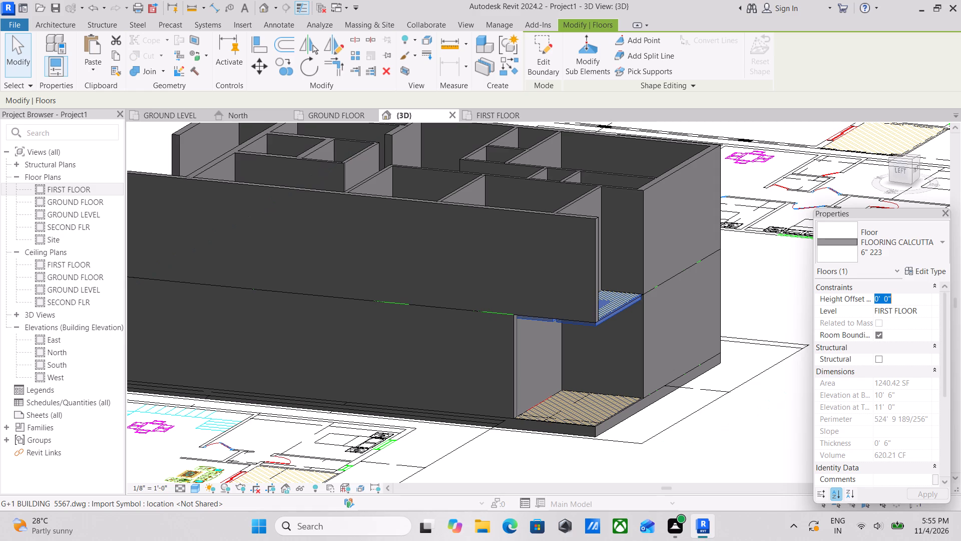
{"action": "key", "text": "4"}
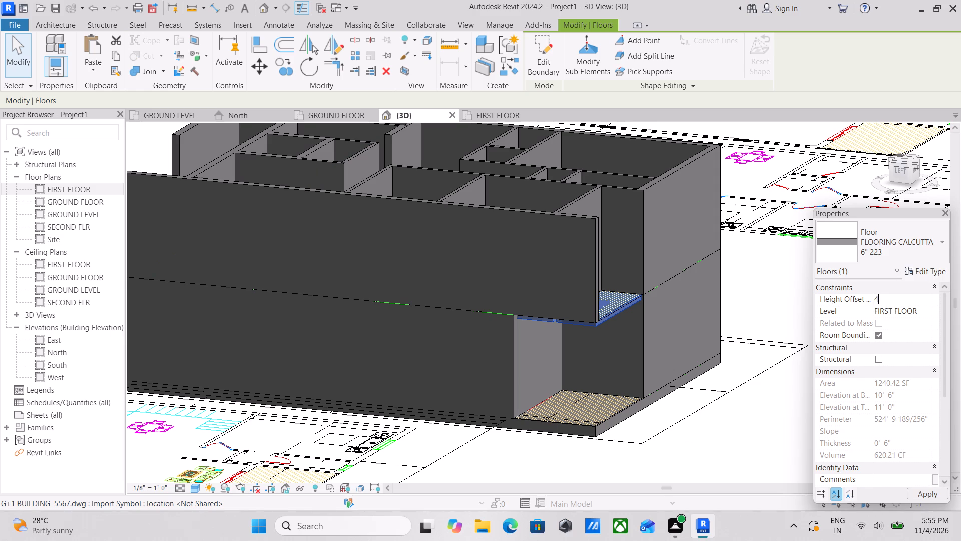
{"action": "key", "text": "shift+quotedbl"}
{"action": "key", "text": "Return"}
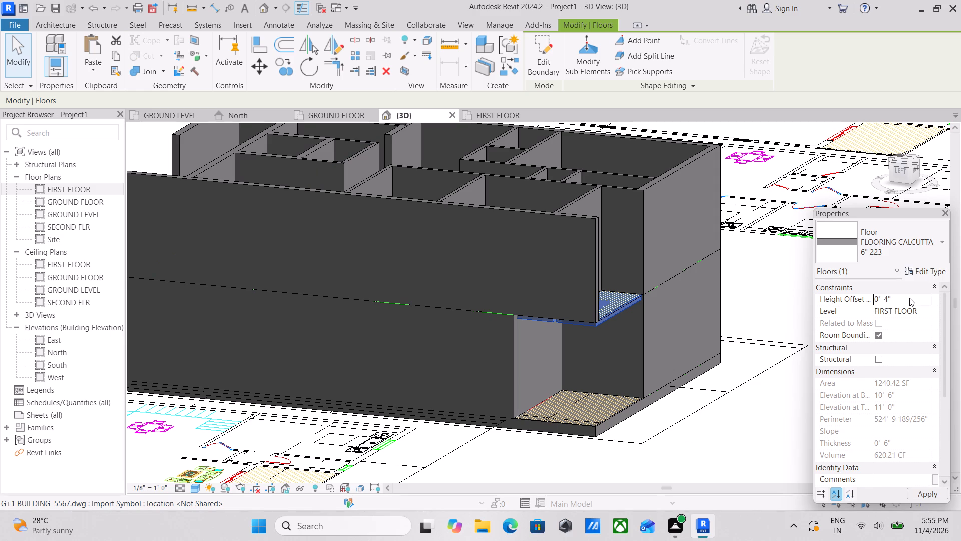
{"action": "scroll", "coordinate": [675, 292], "scroll_direction": "up", "scroll_amount": 2}
{"action": "key", "text": "Escape"}
Examine the first-floor slab at the balcony, in the rooms, and where the interior stair railings meet it.
{"action": "scroll", "coordinate": [623, 328], "scroll_direction": "up", "scroll_amount": 2}
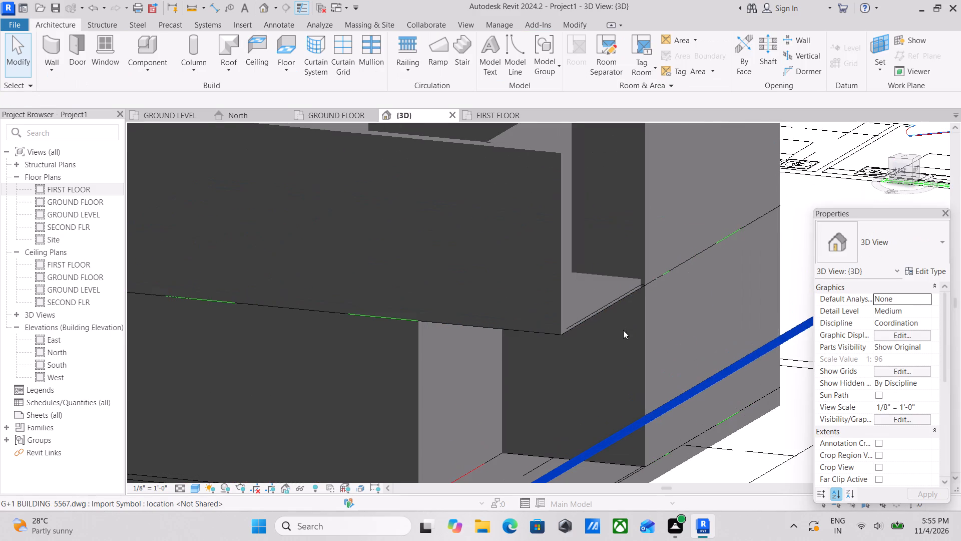
{"action": "scroll", "coordinate": [617, 320], "scroll_direction": "down", "scroll_amount": 2}
{"action": "middle_click_drag", "start_coordinate": [586, 284], "coordinate": [512, 326], "text": "shift"}
{"action": "middle_click_drag", "start_coordinate": [511, 308], "coordinate": [552, 235]}
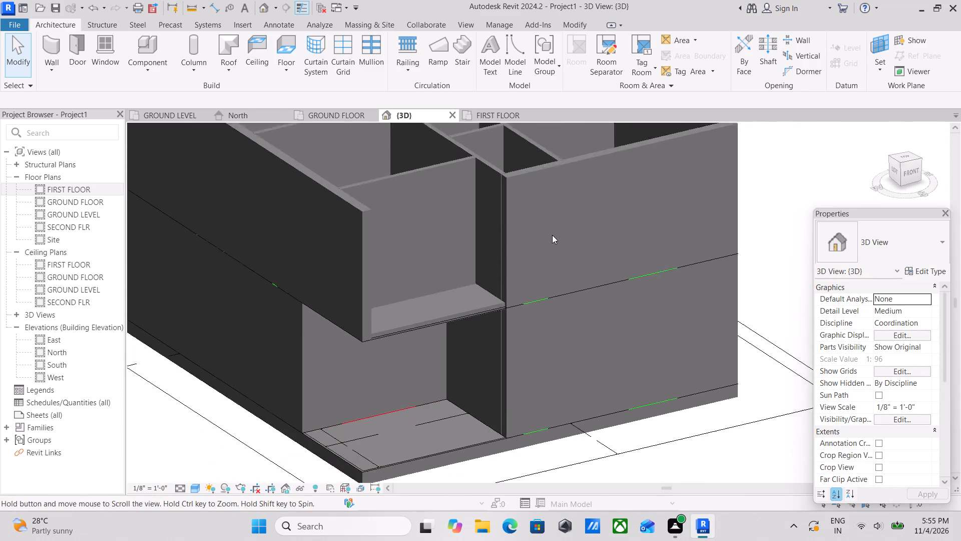
{"action": "middle_click_drag", "start_coordinate": [552, 235], "coordinate": [552, 235]}
{"action": "middle_click_drag", "start_coordinate": [429, 273], "coordinate": [398, 331], "text": "shift"}
{"action": "scroll", "coordinate": [484, 291], "scroll_direction": "down", "scroll_amount": 1}
{"action": "middle_click_drag", "start_coordinate": [487, 290], "coordinate": [594, 260]}
{"action": "scroll", "coordinate": [551, 271], "scroll_direction": "down", "scroll_amount": 1, "text": "shift"}
{"action": "middle_click_drag", "start_coordinate": [546, 282], "coordinate": [478, 369], "text": "shift"}
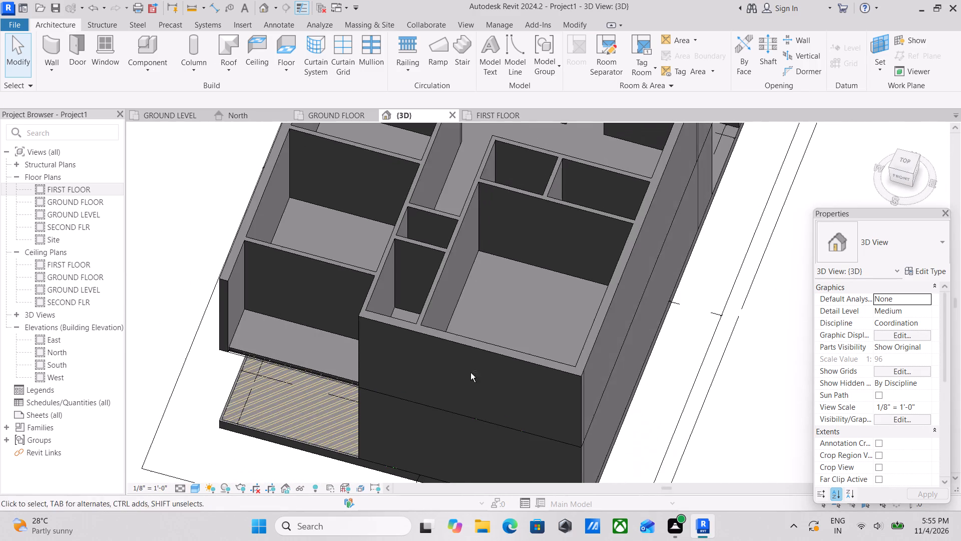
{"action": "middle_click_drag", "start_coordinate": [373, 294], "coordinate": [380, 393]}
{"action": "scroll", "coordinate": [371, 382], "scroll_direction": "up", "scroll_amount": 3}
{"action": "scroll", "coordinate": [435, 384], "scroll_direction": "down", "scroll_amount": 1}
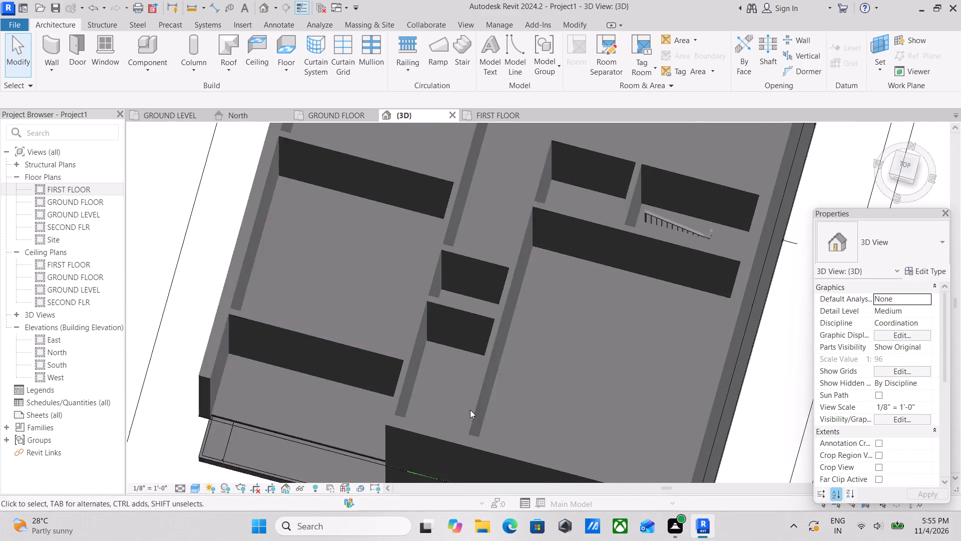
{"action": "scroll", "coordinate": [470, 410], "scroll_direction": "down", "scroll_amount": 2}
{"action": "middle_click_drag", "start_coordinate": [499, 386], "coordinate": [578, 476], "text": "shift"}
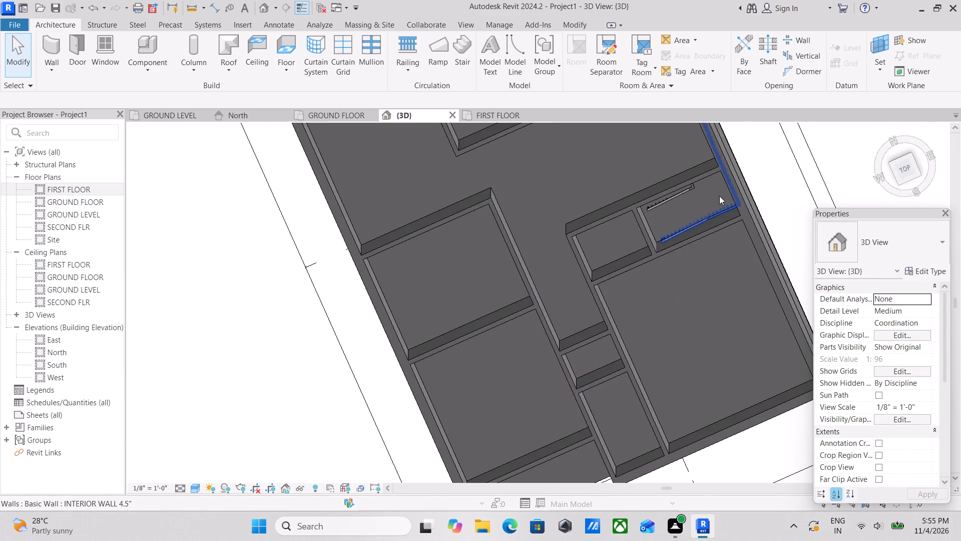
{"action": "scroll", "coordinate": [719, 196], "scroll_direction": "up", "scroll_amount": 2}
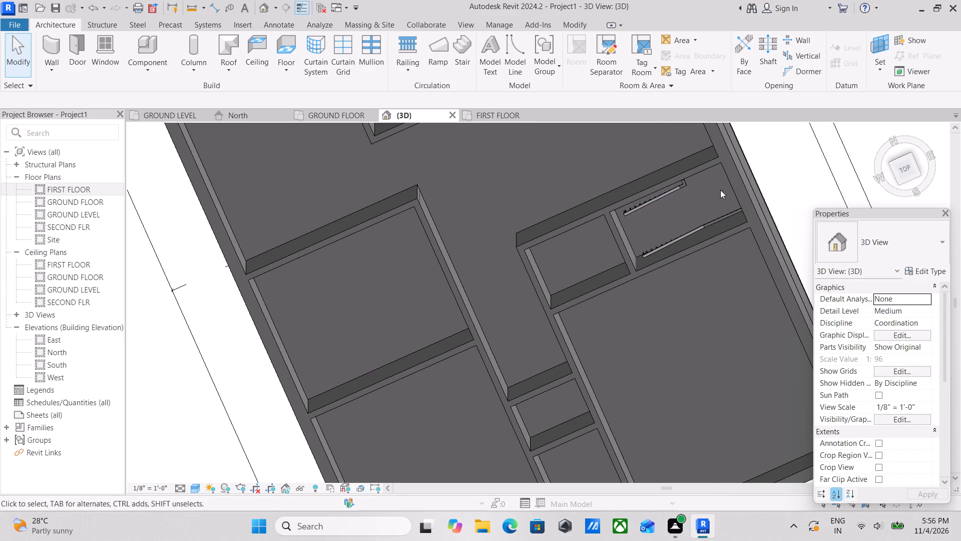
{"action": "scroll", "coordinate": [723, 187], "scroll_direction": "down", "scroll_amount": 3}
{"action": "scroll", "coordinate": [702, 302], "scroll_direction": "down", "scroll_amount": 3}
{"action": "middle_click_drag", "start_coordinate": [710, 351], "coordinate": [732, 446]}
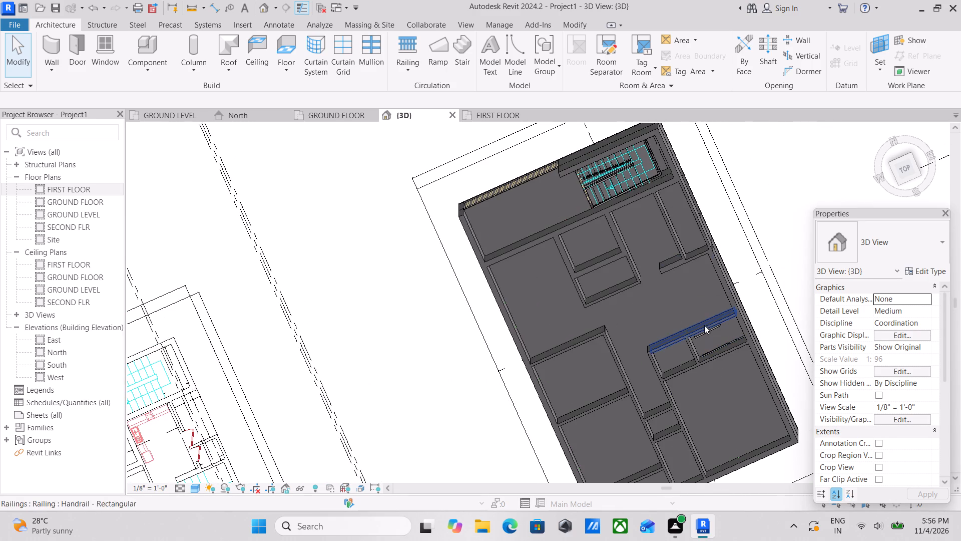
{"action": "scroll", "coordinate": [710, 340], "scroll_direction": "up", "scroll_amount": 2}
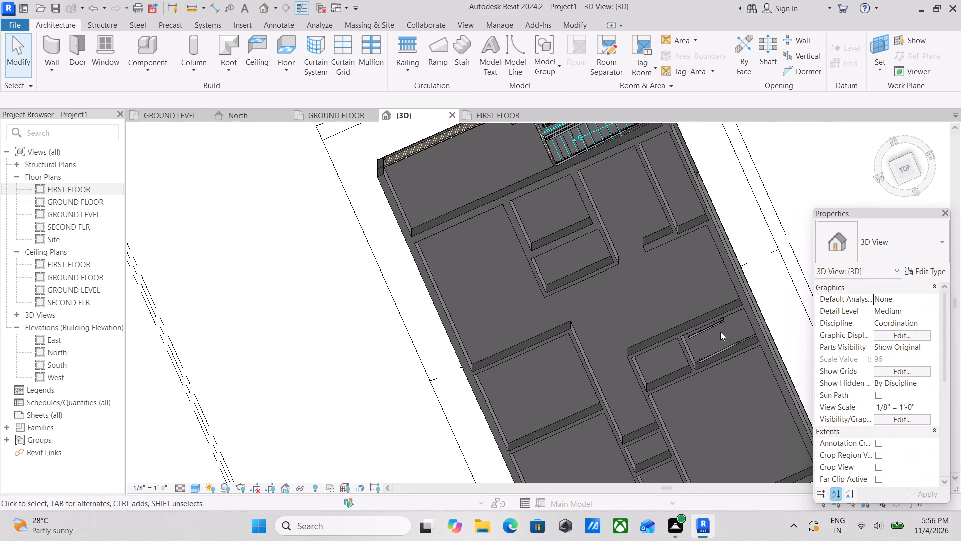
{"action": "scroll", "coordinate": [720, 332], "scroll_direction": "down", "scroll_amount": 3}
{"action": "middle_click_drag", "start_coordinate": [717, 331], "coordinate": [670, 270]}
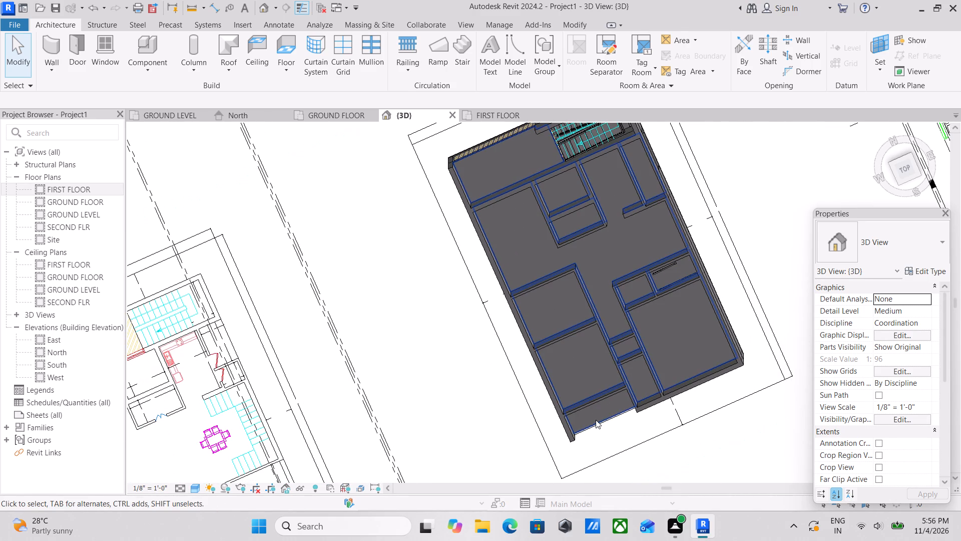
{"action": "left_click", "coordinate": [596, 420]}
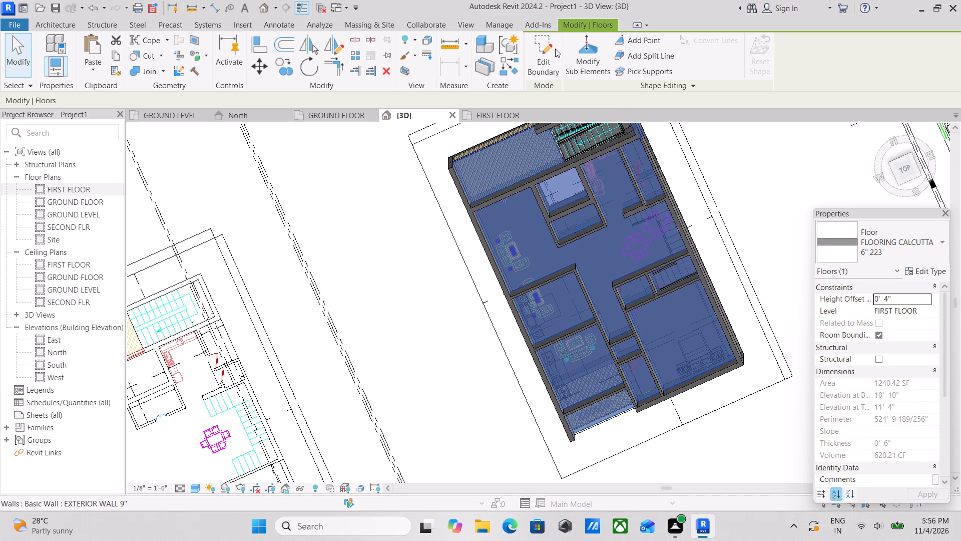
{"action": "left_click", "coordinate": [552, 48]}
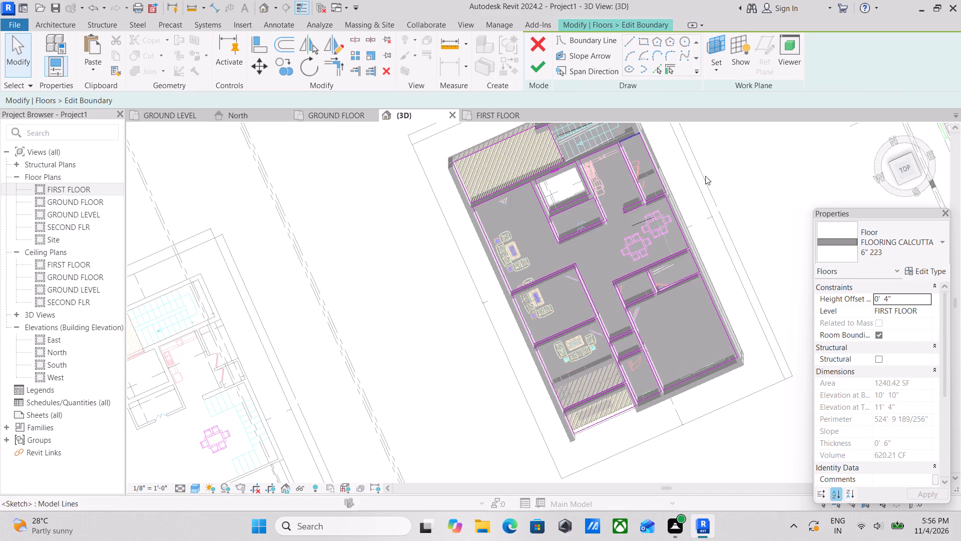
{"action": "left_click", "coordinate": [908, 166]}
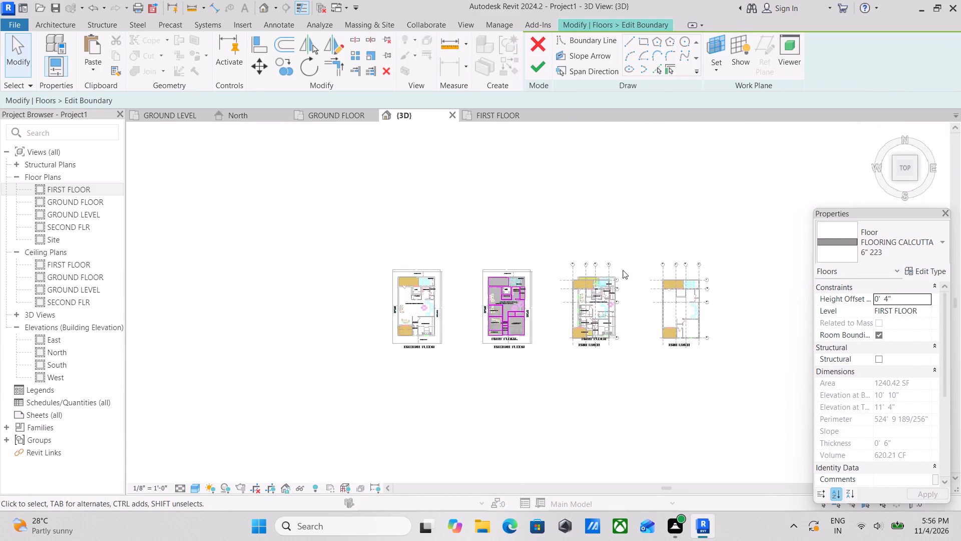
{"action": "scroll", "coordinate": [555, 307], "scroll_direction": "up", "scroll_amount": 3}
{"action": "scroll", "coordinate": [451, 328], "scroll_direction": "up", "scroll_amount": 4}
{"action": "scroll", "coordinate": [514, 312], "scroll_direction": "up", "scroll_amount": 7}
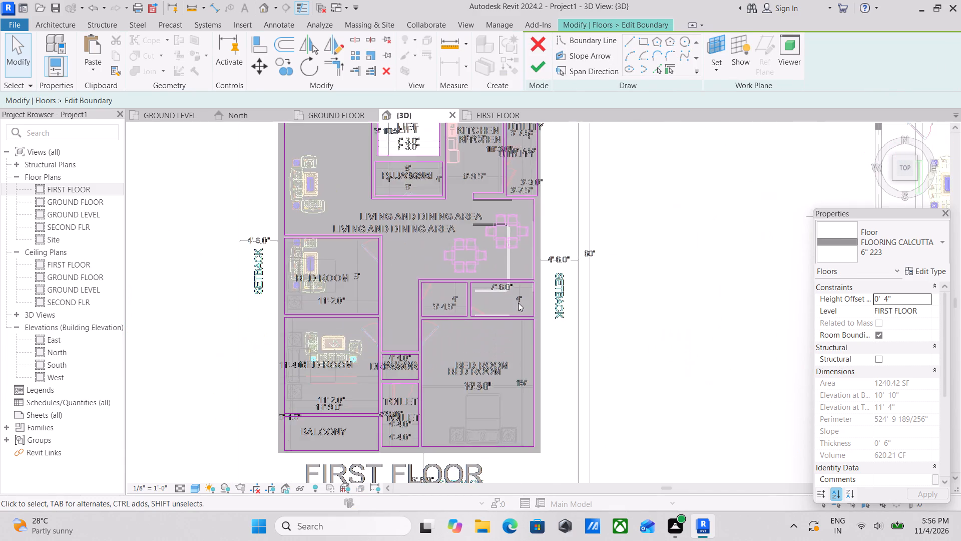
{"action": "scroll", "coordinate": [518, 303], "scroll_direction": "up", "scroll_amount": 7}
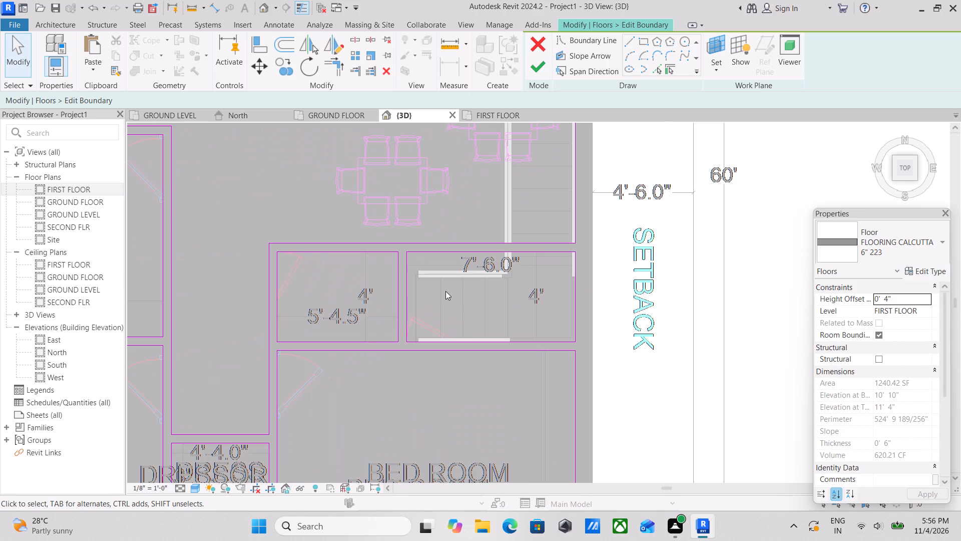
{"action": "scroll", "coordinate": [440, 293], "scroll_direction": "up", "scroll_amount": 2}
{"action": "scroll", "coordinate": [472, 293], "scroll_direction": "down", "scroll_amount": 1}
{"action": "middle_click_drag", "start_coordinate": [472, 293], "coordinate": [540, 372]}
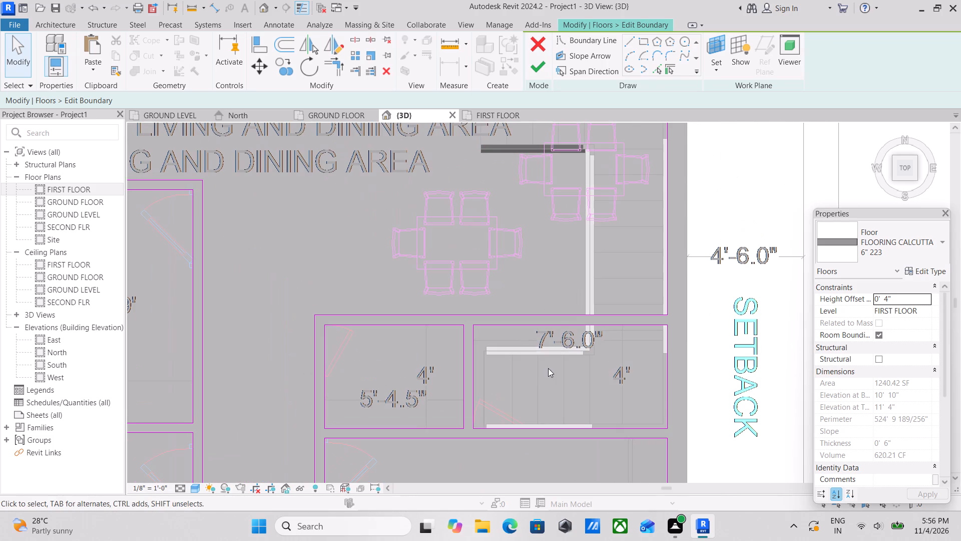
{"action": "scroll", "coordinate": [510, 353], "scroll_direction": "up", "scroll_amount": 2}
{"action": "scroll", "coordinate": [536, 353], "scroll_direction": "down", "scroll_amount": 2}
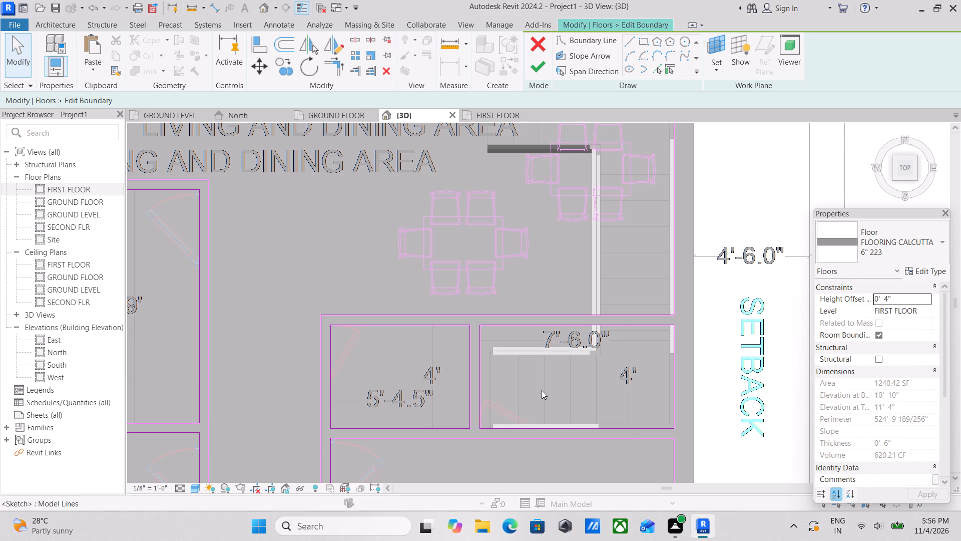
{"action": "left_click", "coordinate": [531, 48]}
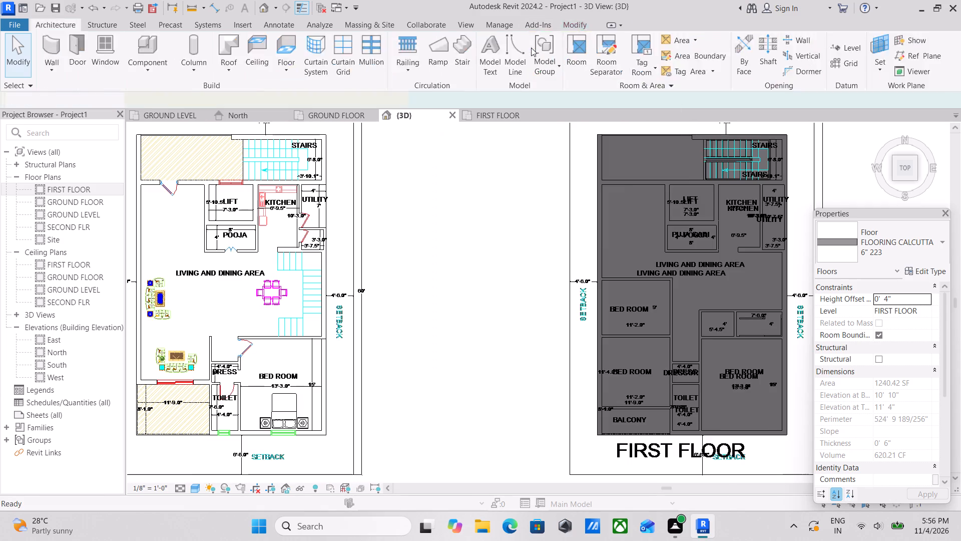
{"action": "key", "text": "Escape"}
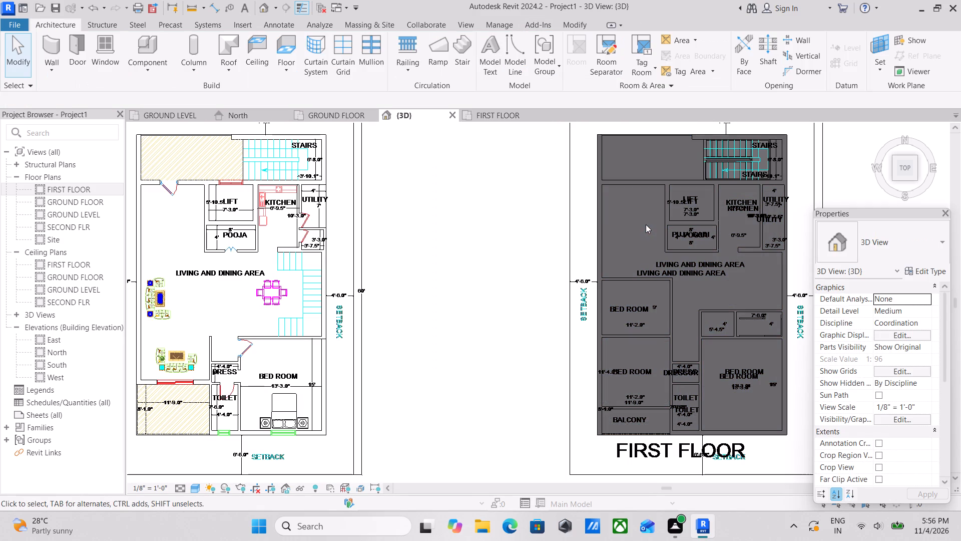
Examine the first-floor slab from above and in the FIRST FLOOR plan, including the staircase area and the rooms.
{"action": "scroll", "coordinate": [646, 224], "scroll_direction": "down", "scroll_amount": 1}
{"action": "middle_click_drag", "start_coordinate": [644, 224], "coordinate": [440, 249]}
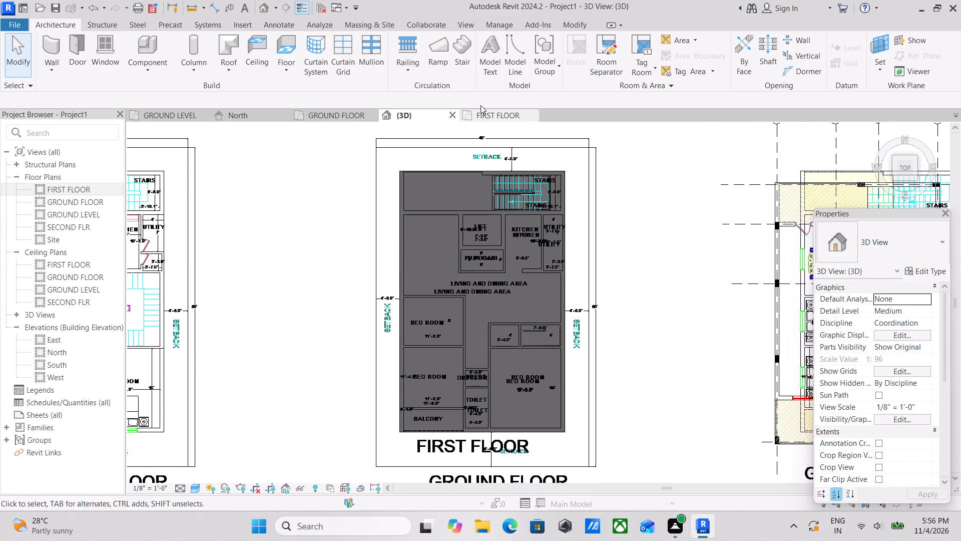
{"action": "left_click", "coordinate": [479, 114]}
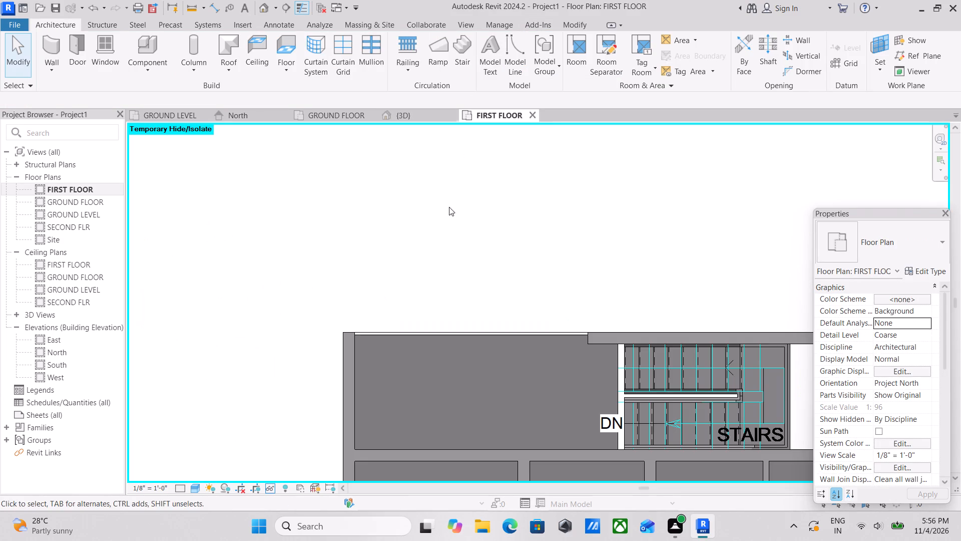
{"action": "scroll", "coordinate": [534, 290], "scroll_direction": "down", "scroll_amount": 4}
{"action": "middle_click_drag", "start_coordinate": [528, 281], "coordinate": [443, 179]}
{"action": "scroll", "coordinate": [546, 324], "scroll_direction": "down", "scroll_amount": 1}
{"action": "middle_click_drag", "start_coordinate": [546, 322], "coordinate": [505, 226]}
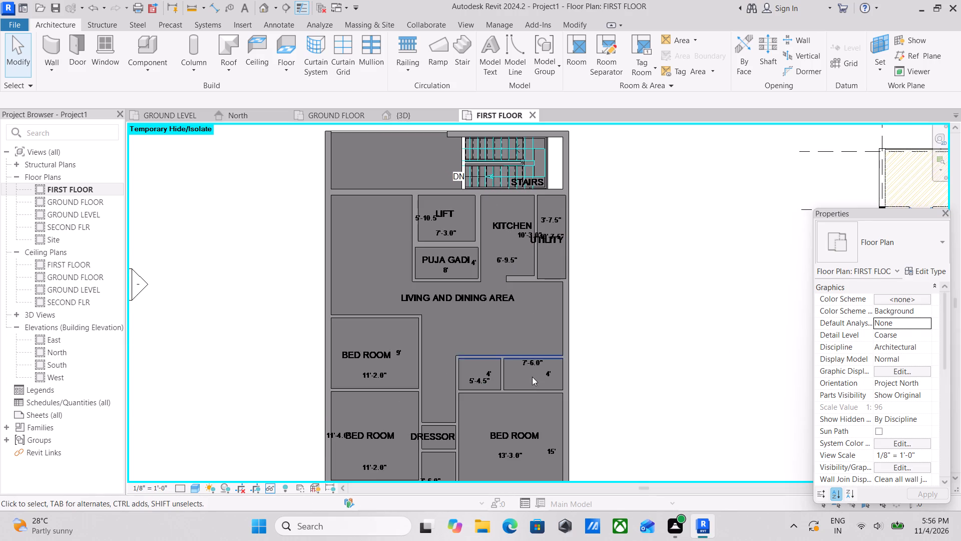
{"action": "scroll", "coordinate": [532, 378], "scroll_direction": "down", "scroll_amount": 2}
{"action": "middle_click_drag", "start_coordinate": [529, 375], "coordinate": [515, 294]}
{"action": "scroll", "coordinate": [515, 294], "scroll_direction": "down", "scroll_amount": 1}
{"action": "middle_click_drag", "start_coordinate": [515, 294], "coordinate": [532, 352]}
{"action": "scroll", "coordinate": [532, 202], "scroll_direction": "up", "scroll_amount": 2}
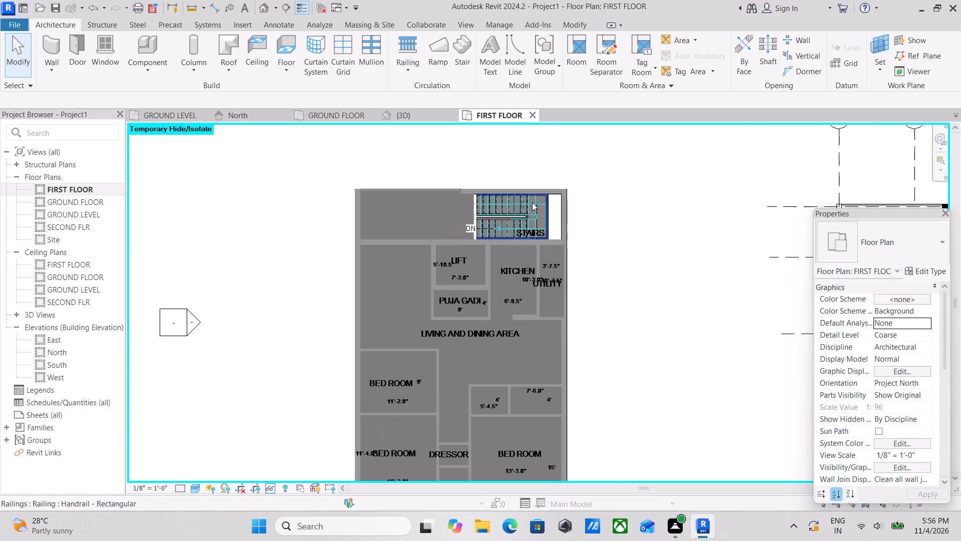
{"action": "scroll", "coordinate": [532, 202], "scroll_direction": "up", "scroll_amount": 3}
{"action": "key", "text": "Escape"}
{"action": "scroll", "coordinate": [539, 215], "scroll_direction": "down", "scroll_amount": 3}
{"action": "key", "text": "Escape"}
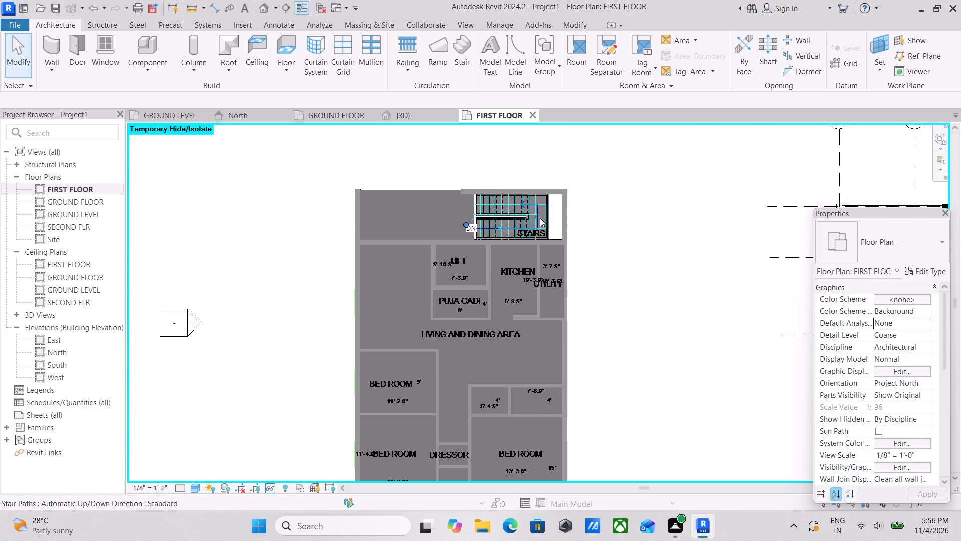
{"action": "scroll", "coordinate": [559, 228], "scroll_direction": "down", "scroll_amount": 2}
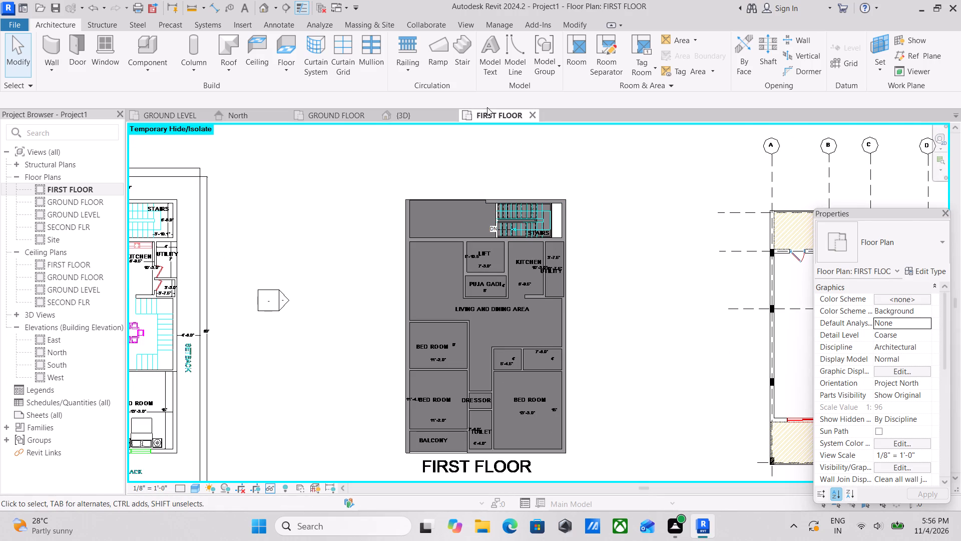
Inspect the interior staircase beside the living and dining area in the GROUND FLOOR plan.
{"action": "left_click", "coordinate": [312, 116]}
{"action": "scroll", "coordinate": [478, 245], "scroll_direction": "down", "scroll_amount": 2}
{"action": "middle_click_drag", "start_coordinate": [376, 140], "coordinate": [362, 127]}
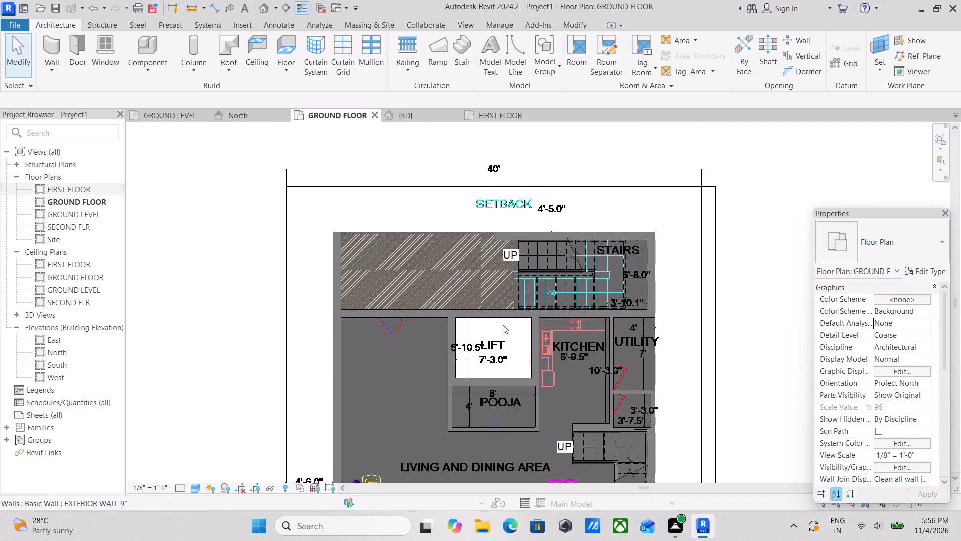
{"action": "middle_click_drag", "start_coordinate": [491, 297], "coordinate": [376, 172]}
{"action": "scroll", "coordinate": [447, 317], "scroll_direction": "up", "scroll_amount": 3}
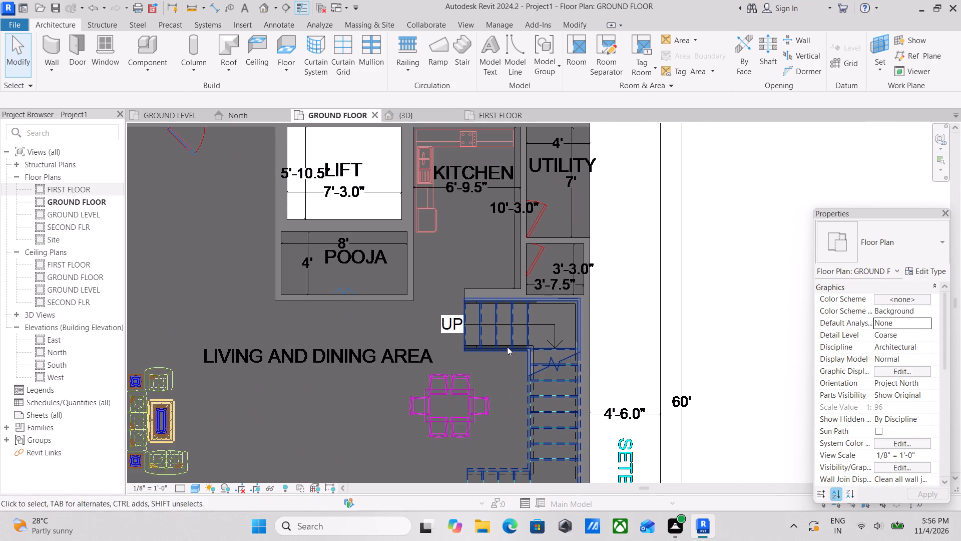
{"action": "left_click", "coordinate": [507, 347]}
{"action": "scroll", "coordinate": [507, 347], "scroll_direction": "down", "scroll_amount": 2}
{"action": "middle_click_drag", "start_coordinate": [504, 347], "coordinate": [495, 240]}
{"action": "scroll", "coordinate": [483, 366], "scroll_direction": "up", "scroll_amount": 2}
{"action": "scroll", "coordinate": [490, 347], "scroll_direction": "down", "scroll_amount": 2}
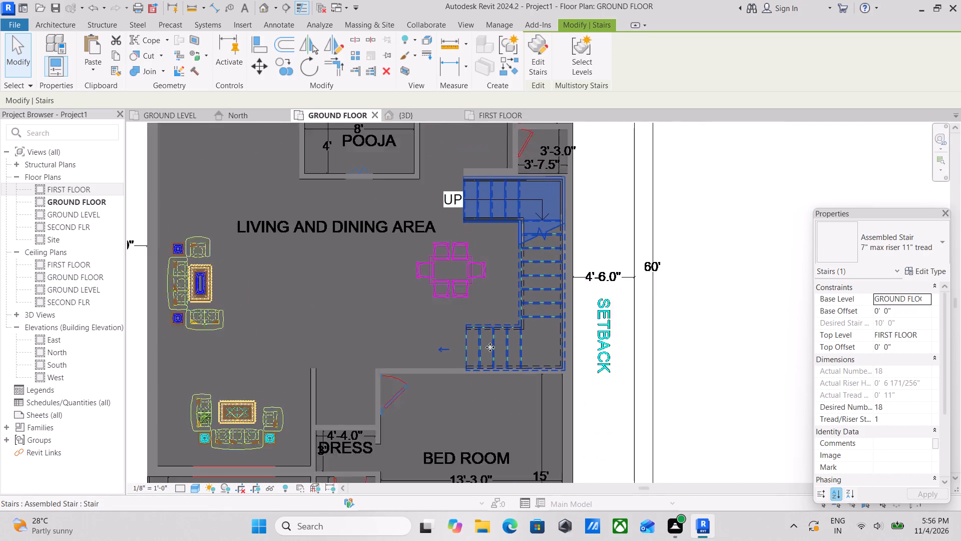
{"action": "scroll", "coordinate": [490, 347], "scroll_direction": "down", "scroll_amount": 6}
{"action": "middle_click_drag", "start_coordinate": [492, 358], "coordinate": [631, 252], "text": "shift"}
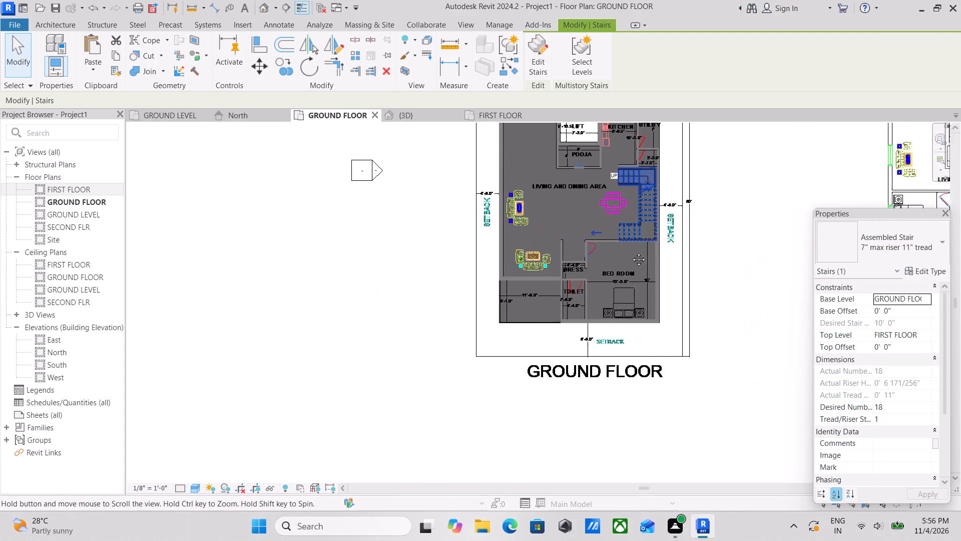
{"action": "middle_click_drag", "start_coordinate": [631, 252], "coordinate": [558, 322], "text": "shift"}
{"action": "scroll", "coordinate": [554, 293], "scroll_direction": "up", "scroll_amount": 5}
{"action": "key", "text": "Escape"}
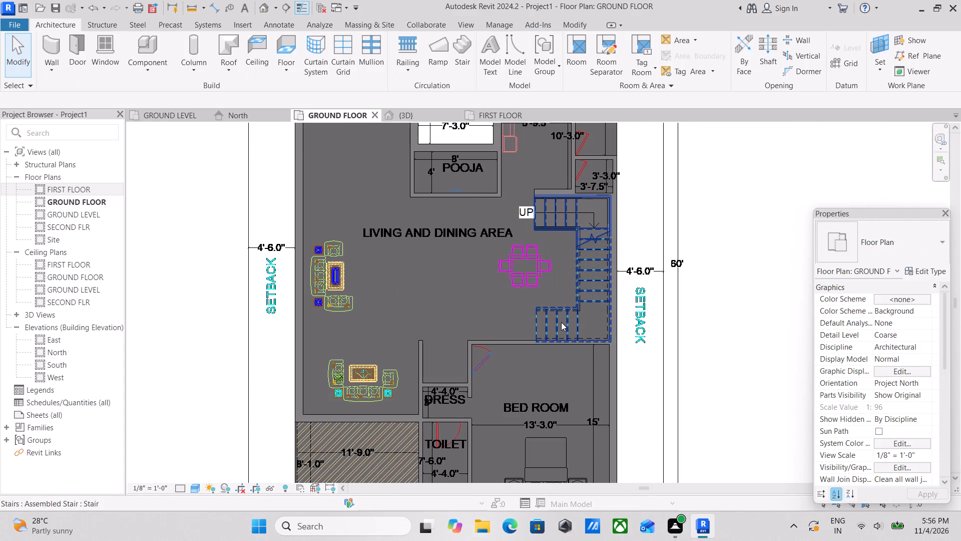
{"action": "middle_click_drag", "start_coordinate": [561, 322], "coordinate": [495, 339]}
{"action": "scroll", "coordinate": [492, 341], "scroll_direction": "up", "scroll_amount": 2}
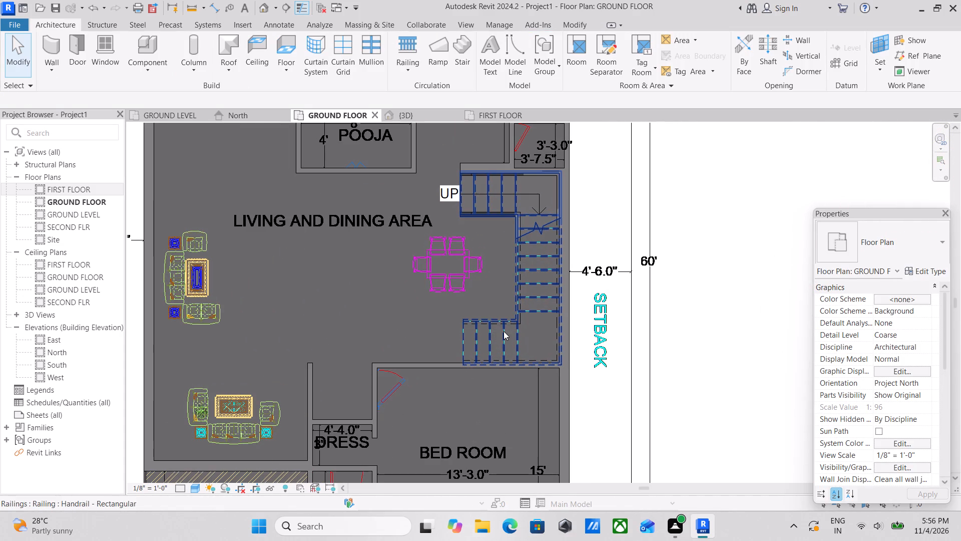
Select the interior stair in the GROUND FLOOR plan and examine its last flight beside the bedroom wall.
{"action": "left_click", "coordinate": [504, 331]}
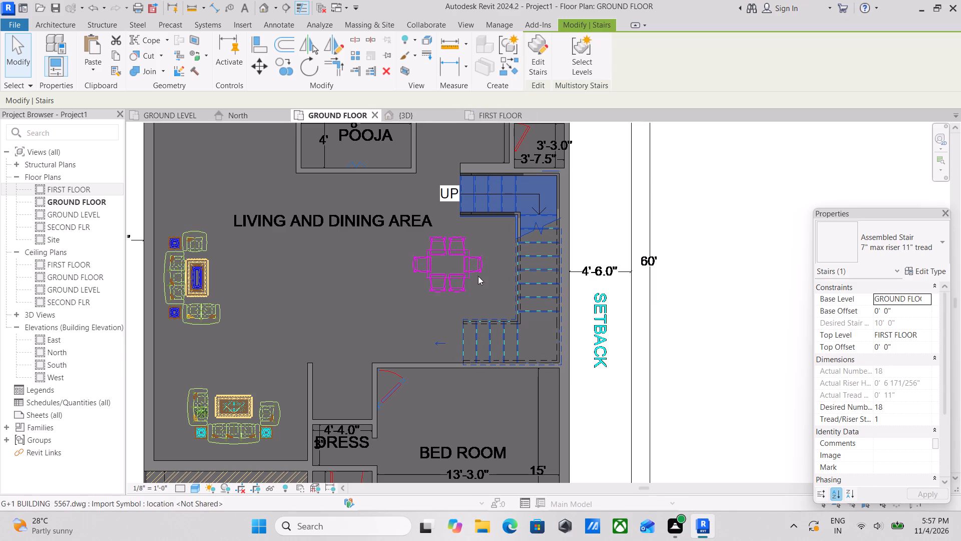
{"action": "left_click", "coordinate": [495, 332]}
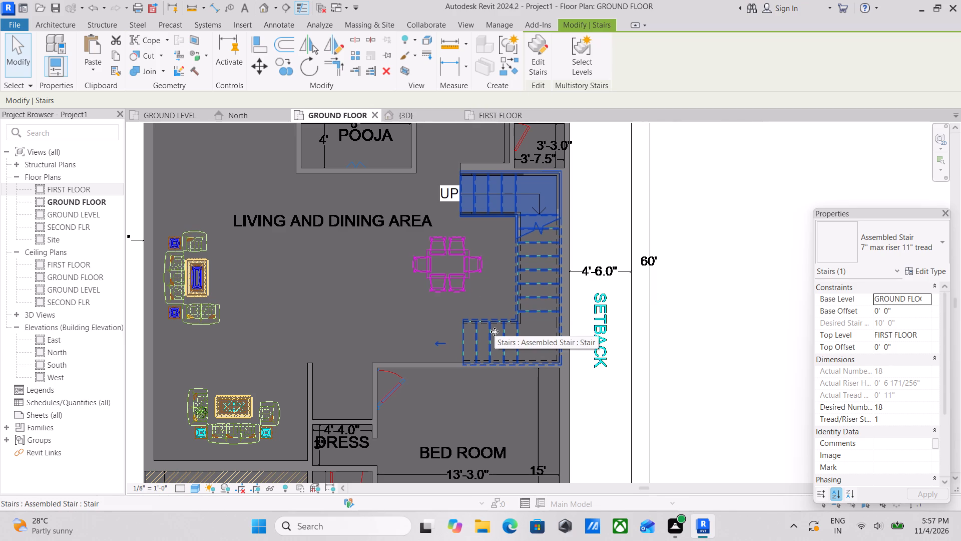
{"action": "scroll", "coordinate": [495, 332], "scroll_direction": "up", "scroll_amount": 6}
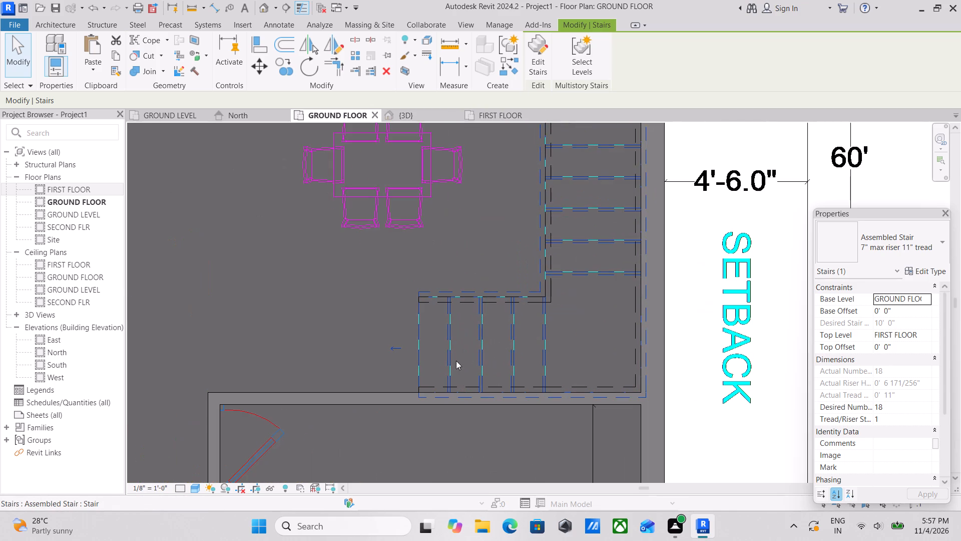
{"action": "key", "text": "Up"}
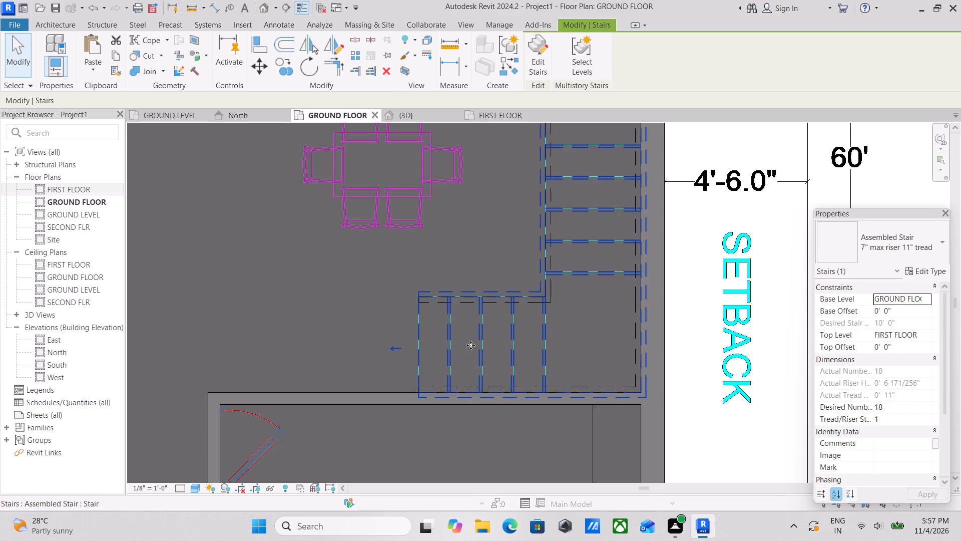
{"action": "key", "text": "Down"}
{"action": "scroll", "coordinate": [482, 338], "scroll_direction": "down", "scroll_amount": 3}
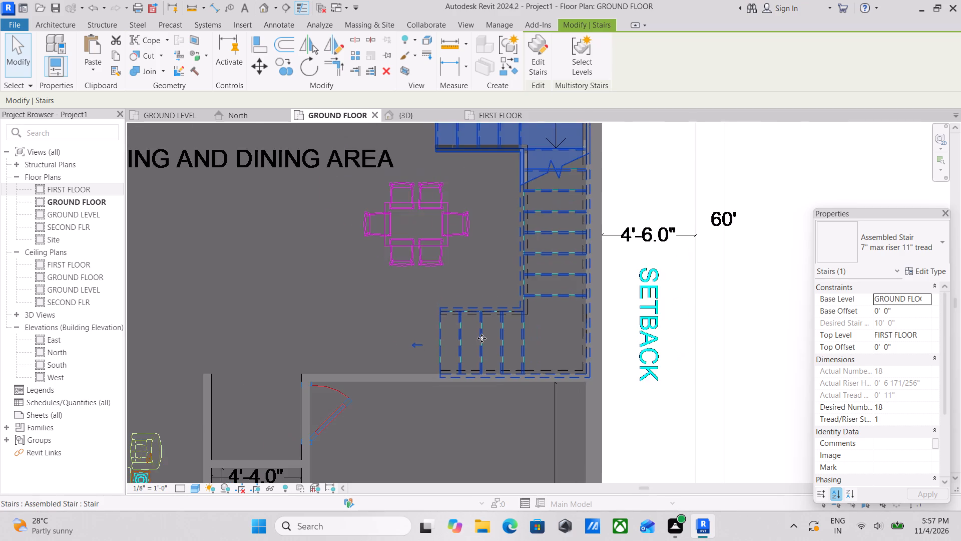
{"action": "scroll", "coordinate": [482, 338], "scroll_direction": "down", "scroll_amount": 1}
{"action": "middle_click_drag", "start_coordinate": [482, 339], "coordinate": [473, 402]}
{"action": "scroll", "coordinate": [517, 234], "scroll_direction": "down", "scroll_amount": 1}
{"action": "middle_click_drag", "start_coordinate": [516, 236], "coordinate": [508, 269]}
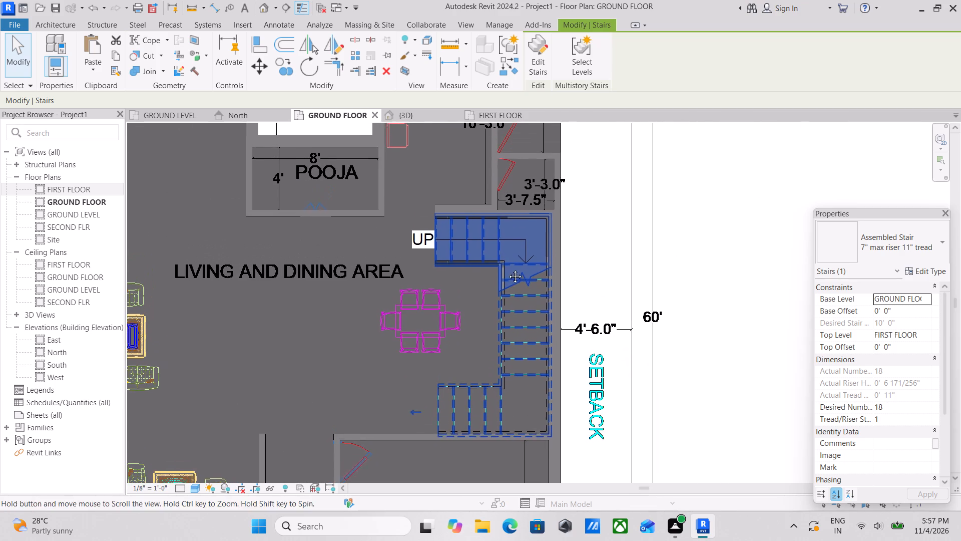
{"action": "middle_click_drag", "start_coordinate": [508, 269], "coordinate": [508, 268]}
{"action": "key", "text": "Escape"}
{"action": "scroll", "coordinate": [513, 268], "scroll_direction": "down", "scroll_amount": 2}
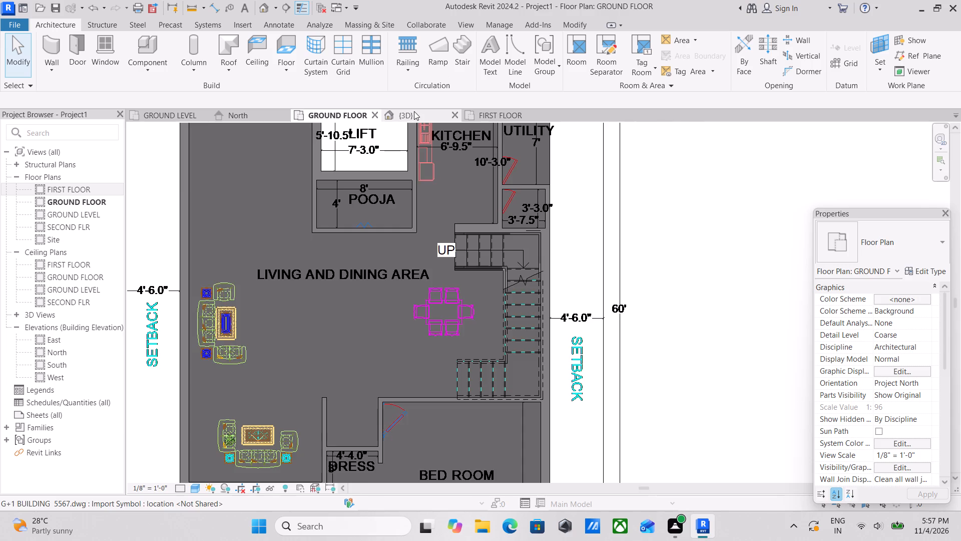
Examine from above in the 3D view where the interior stair railings come through the first-floor slab.
{"action": "left_click", "coordinate": [414, 111]}
{"action": "scroll", "coordinate": [471, 264], "scroll_direction": "down", "scroll_amount": 2}
{"action": "scroll", "coordinate": [501, 315], "scroll_direction": "up", "scroll_amount": 7}
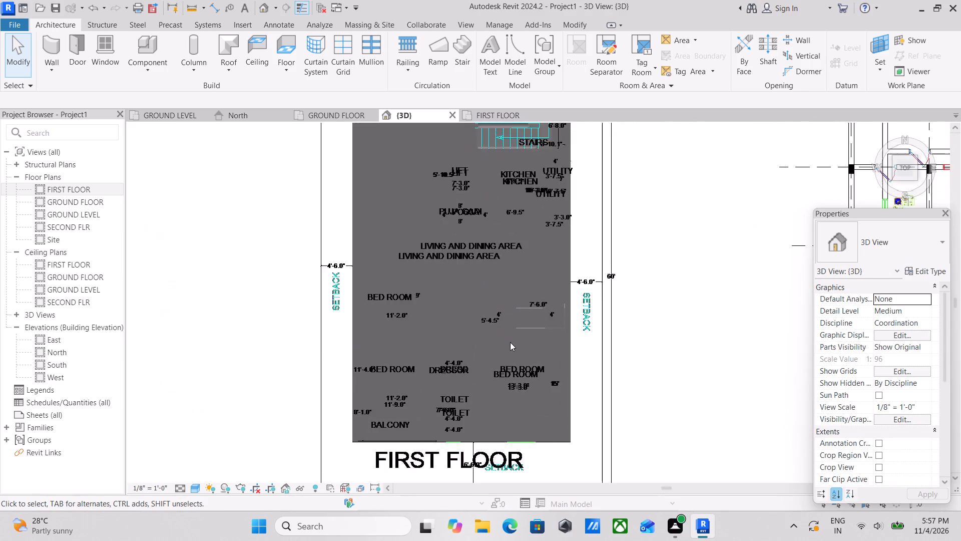
{"action": "scroll", "coordinate": [510, 342], "scroll_direction": "up", "scroll_amount": 5}
{"action": "scroll", "coordinate": [523, 269], "scroll_direction": "down", "scroll_amount": 1}
{"action": "middle_click_drag", "start_coordinate": [523, 269], "coordinate": [522, 272]}
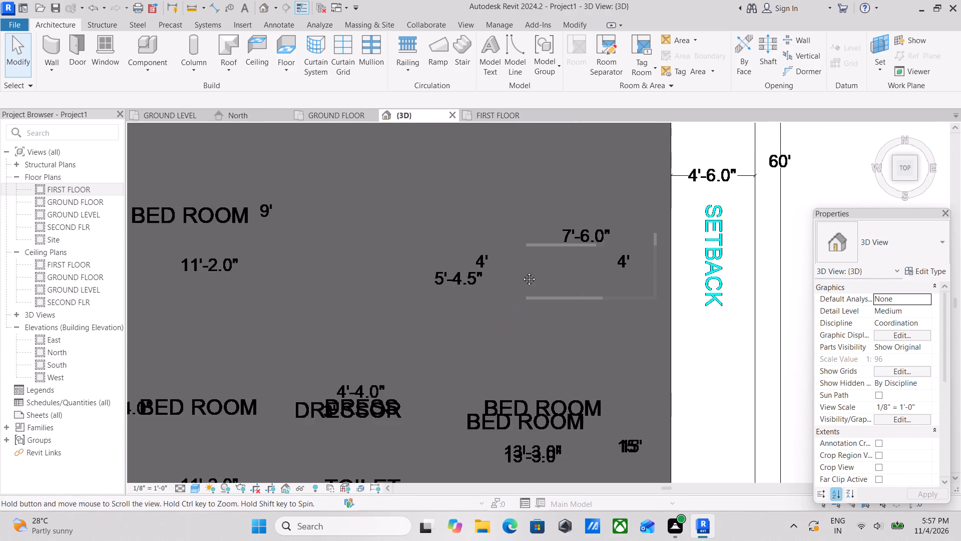
{"action": "middle_click_drag", "start_coordinate": [522, 272], "coordinate": [492, 308]}
{"action": "scroll", "coordinate": [493, 300], "scroll_direction": "up", "scroll_amount": 3}
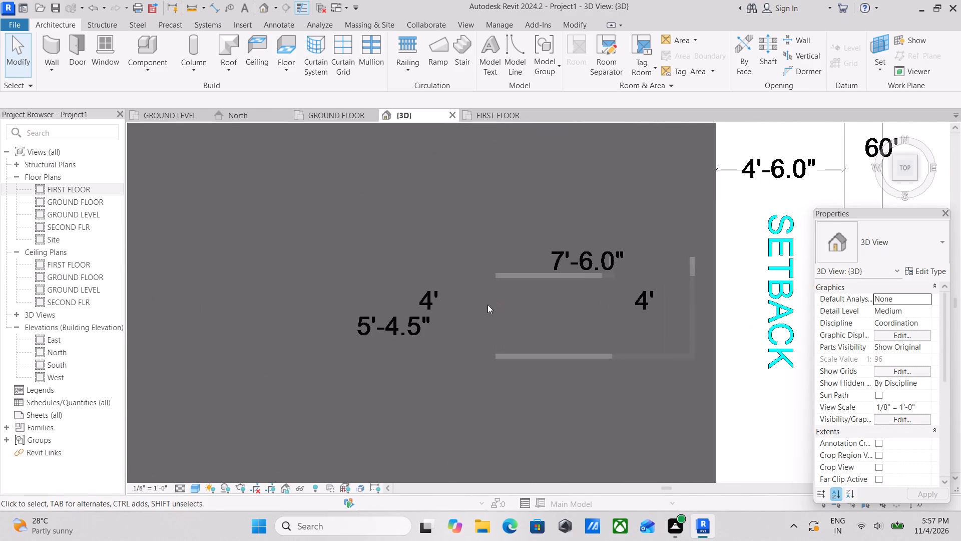
{"action": "scroll", "coordinate": [483, 307], "scroll_direction": "up", "scroll_amount": 2}
{"action": "scroll", "coordinate": [488, 297], "scroll_direction": "down", "scroll_amount": 1}
{"action": "middle_click_drag", "start_coordinate": [486, 304], "coordinate": [480, 326]}
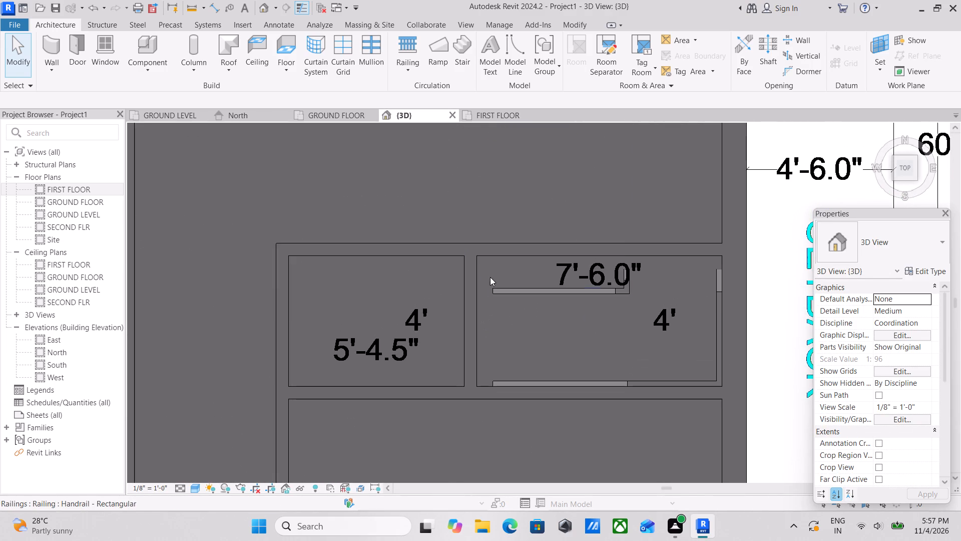
{"action": "scroll", "coordinate": [490, 278], "scroll_direction": "down", "scroll_amount": 1}
{"action": "middle_click_drag", "start_coordinate": [493, 289], "coordinate": [489, 299]}
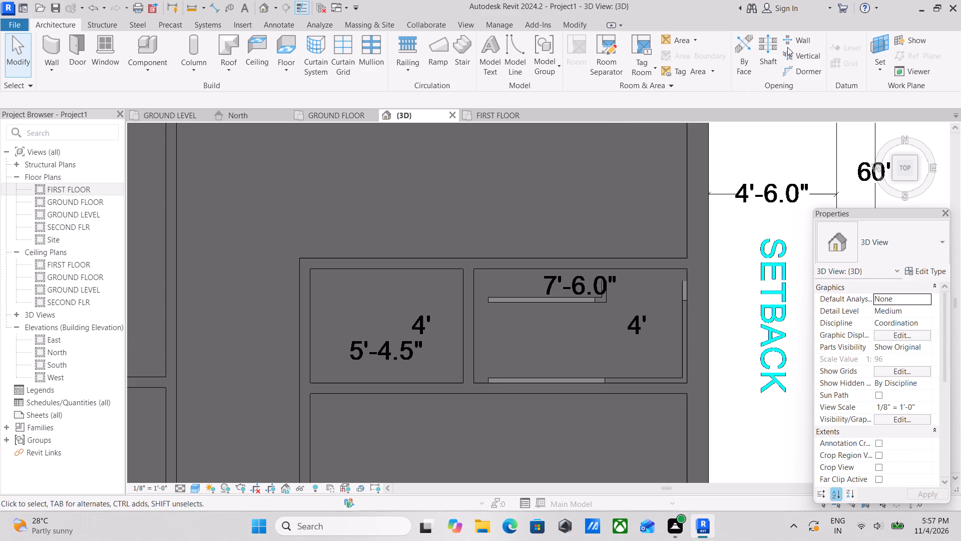
{"action": "scroll", "coordinate": [577, 261], "scroll_direction": "down", "scroll_amount": 2}
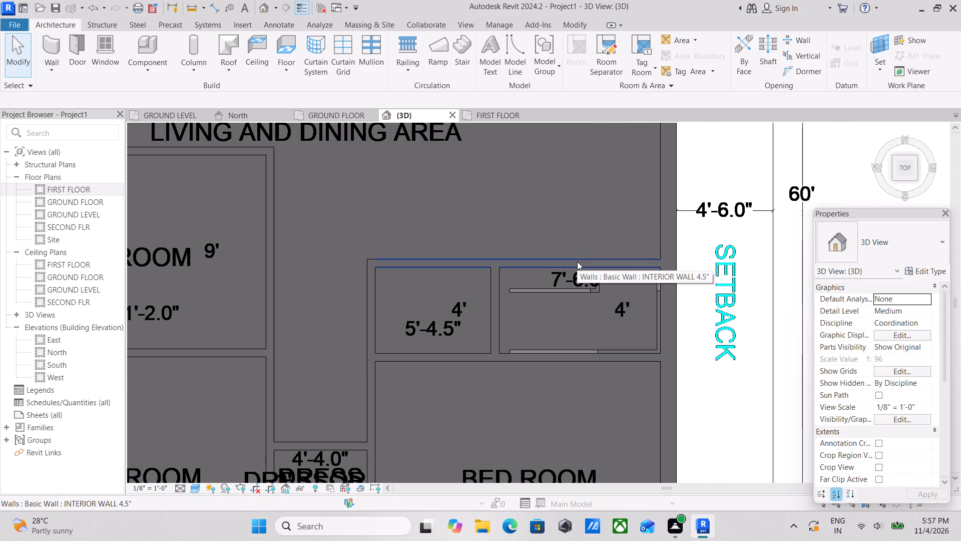
Start a shaft opening over the interior stair and sketch a 3' boundary line across the railing ends and a 4'-3" line along the lower railing.
{"action": "left_click", "coordinate": [765, 56]}
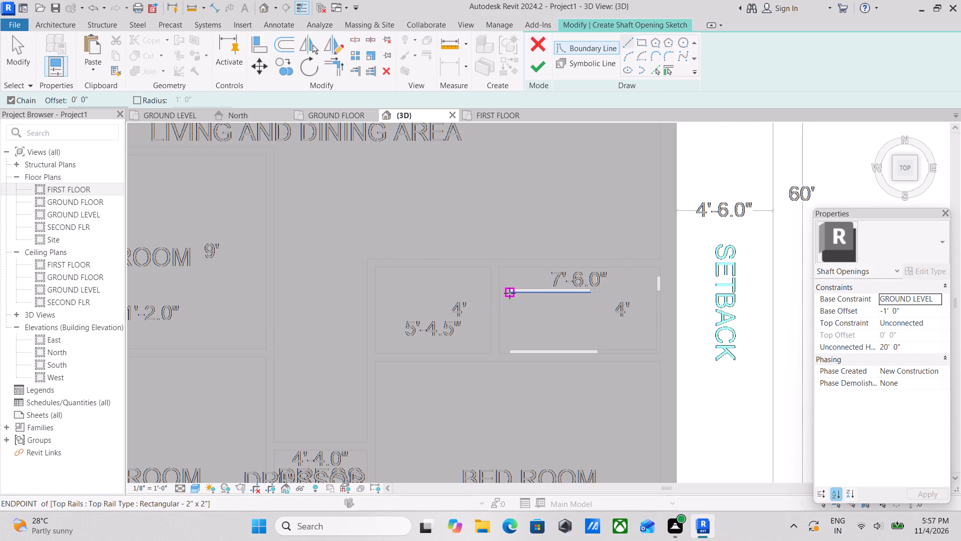
{"action": "scroll", "coordinate": [510, 293], "scroll_direction": "up", "scroll_amount": 2}
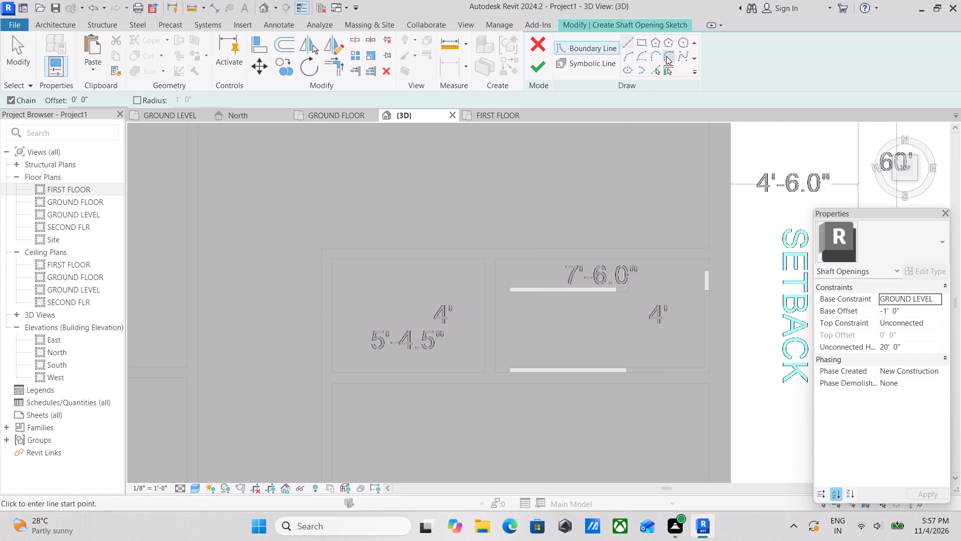
{"action": "scroll", "coordinate": [540, 303], "scroll_direction": "down", "scroll_amount": 2}
{"action": "scroll", "coordinate": [545, 185], "scroll_direction": "down", "scroll_amount": 1}
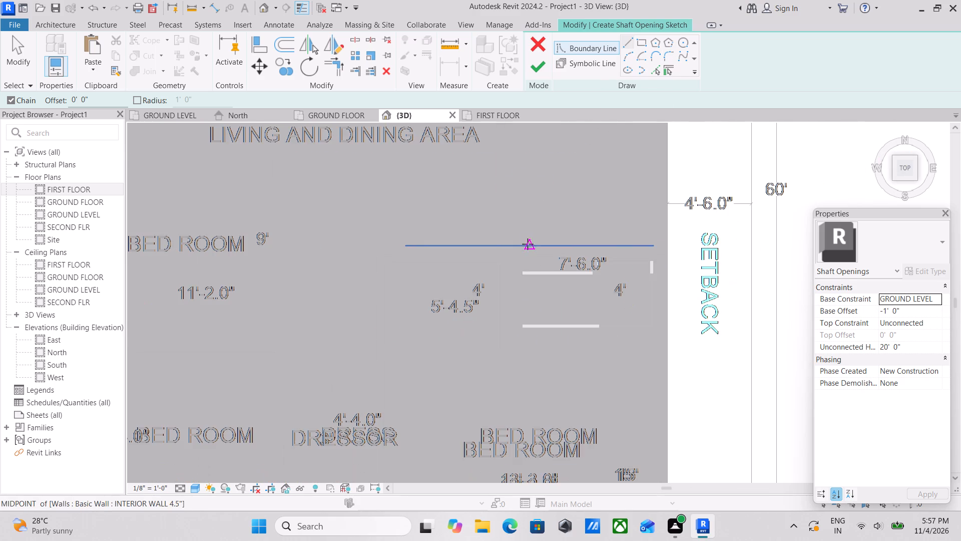
{"action": "scroll", "coordinate": [521, 293], "scroll_direction": "up", "scroll_amount": 5}
{"action": "left_click", "coordinate": [520, 243]}
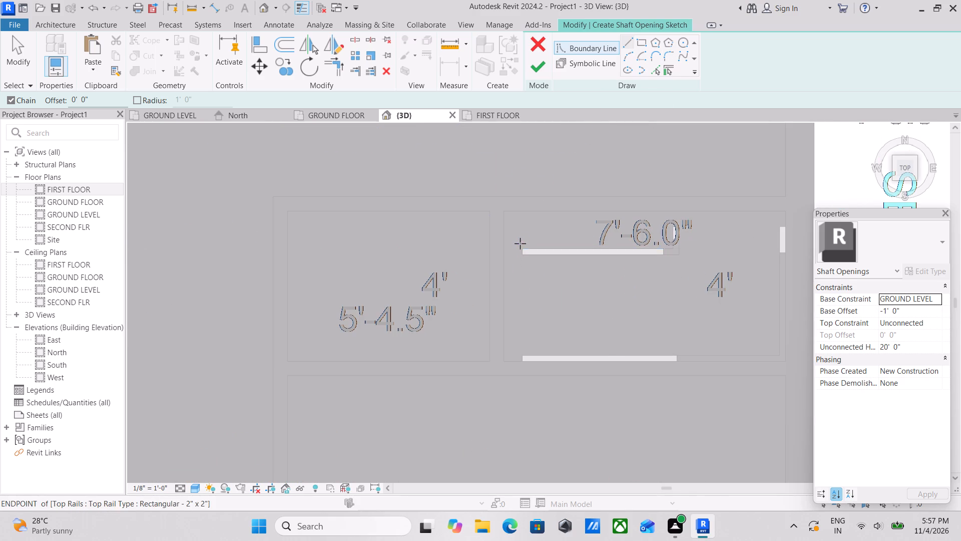
{"action": "left_click", "coordinate": [518, 363]}
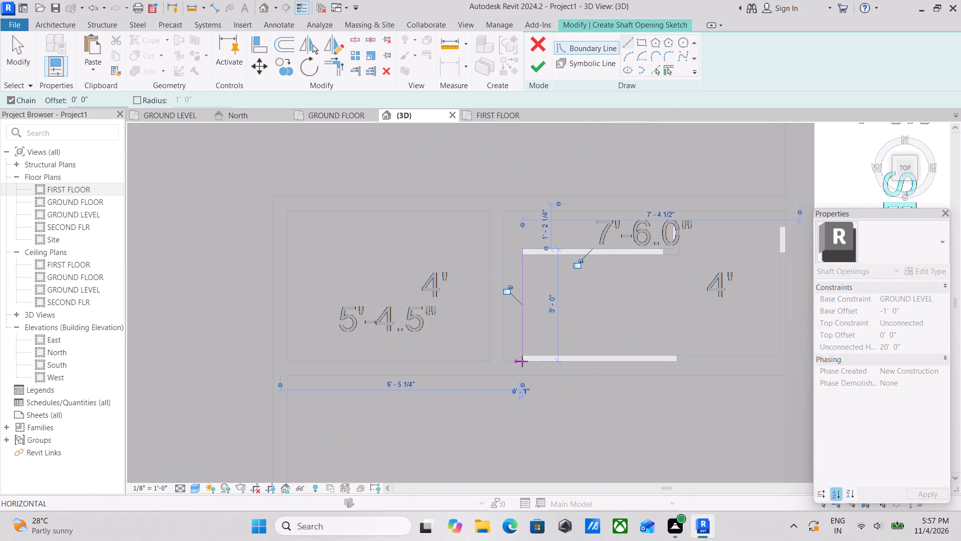
{"action": "left_click", "coordinate": [684, 355]}
{"action": "middle_click_drag", "start_coordinate": [672, 213], "coordinate": [690, 263]}
{"action": "scroll", "coordinate": [694, 295], "scroll_direction": "up", "scroll_amount": 2}
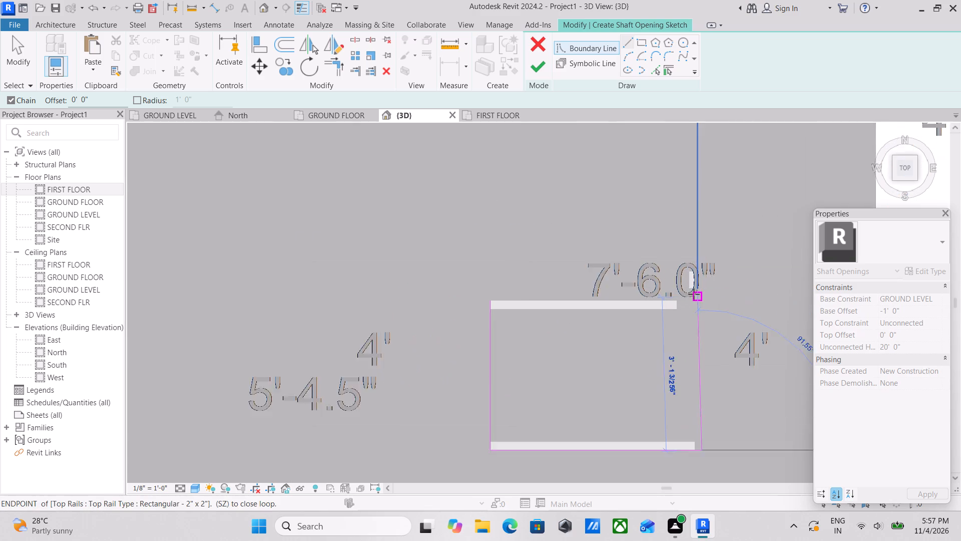
{"action": "scroll", "coordinate": [694, 294], "scroll_direction": "up", "scroll_amount": 1}
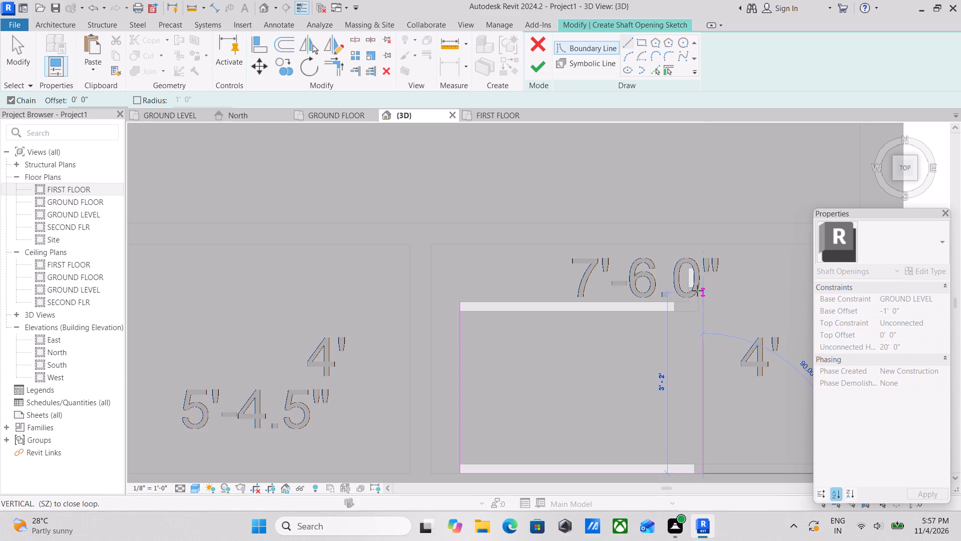
{"action": "key", "text": "Escape"}
{"action": "key", "text": "Escape"}
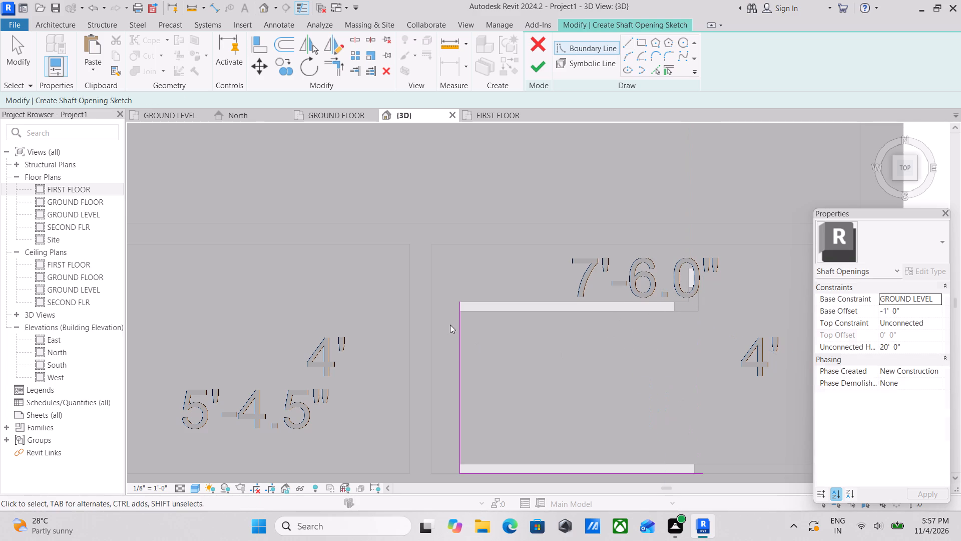
{"action": "key", "text": "Escape"}
Extend the boundary line across the railing ends beyond the upper railing, to a length of about 3'-7".
{"action": "left_click", "coordinate": [462, 324]}
{"action": "scroll", "coordinate": [462, 298], "scroll_direction": "up", "scroll_amount": 6}
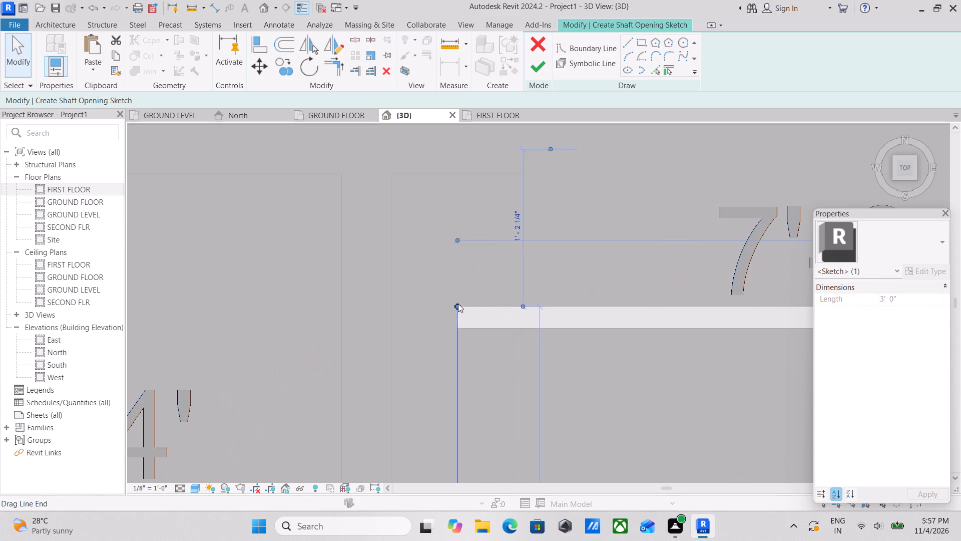
{"action": "left_click_drag", "start_coordinate": [458, 304], "coordinate": [458, 226]}
{"action": "scroll", "coordinate": [471, 245], "scroll_direction": "down", "scroll_amount": 2}
{"action": "middle_click_drag", "start_coordinate": [471, 245], "coordinate": [452, 261]}
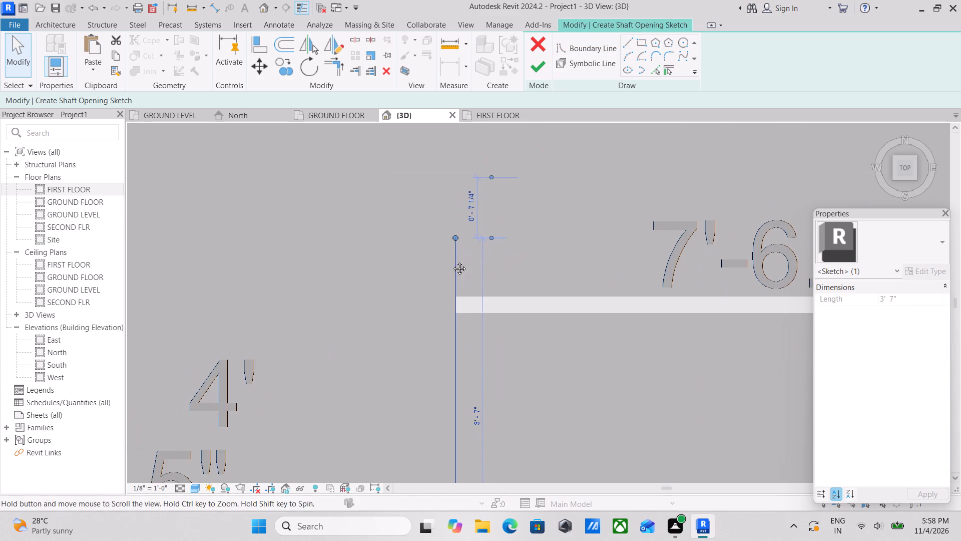
Sketch a 4'-3" shaft boundary line beyond the upper railing, from the end of the 3'-7" line to above the lower line's end.
{"action": "middle_click_drag", "start_coordinate": [452, 261], "coordinate": [450, 262]}
{"action": "key", "text": "Escape"}
{"action": "left_click", "coordinate": [626, 48]}
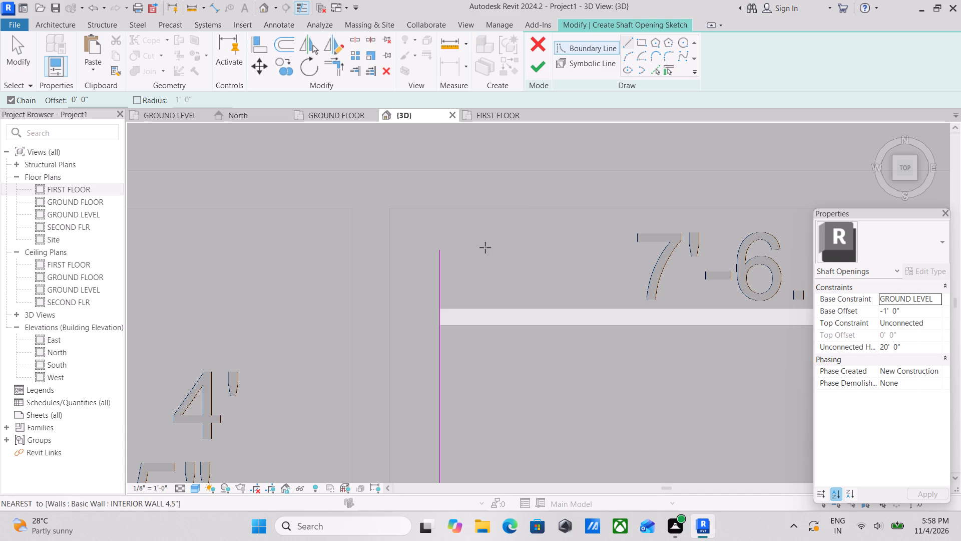
{"action": "left_click", "coordinate": [444, 252]}
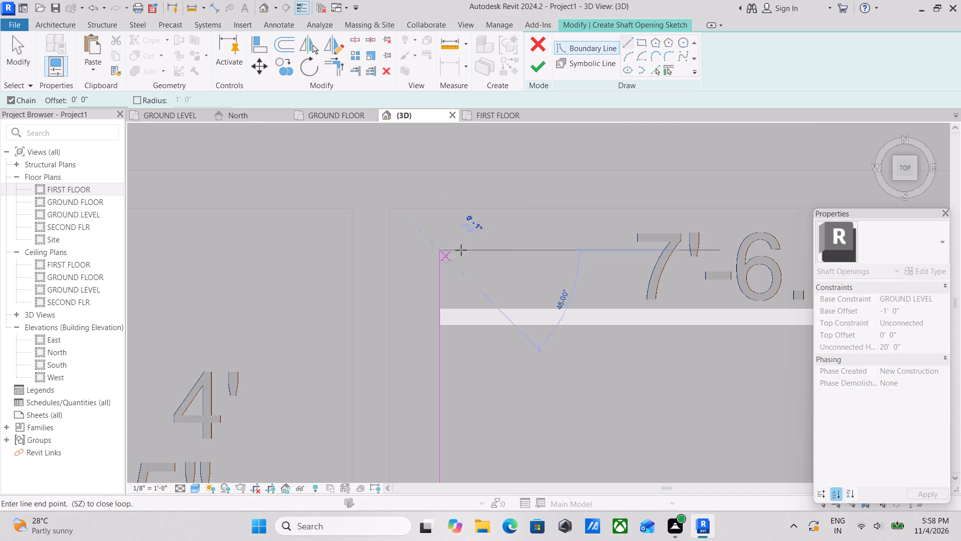
{"action": "middle_click_drag", "start_coordinate": [683, 256], "coordinate": [346, 200]}
{"action": "scroll", "coordinate": [572, 217], "scroll_direction": "down", "scroll_amount": 1}
{"action": "middle_click_drag", "start_coordinate": [566, 216], "coordinate": [510, 192]}
{"action": "scroll", "coordinate": [638, 208], "scroll_direction": "down", "scroll_amount": 2}
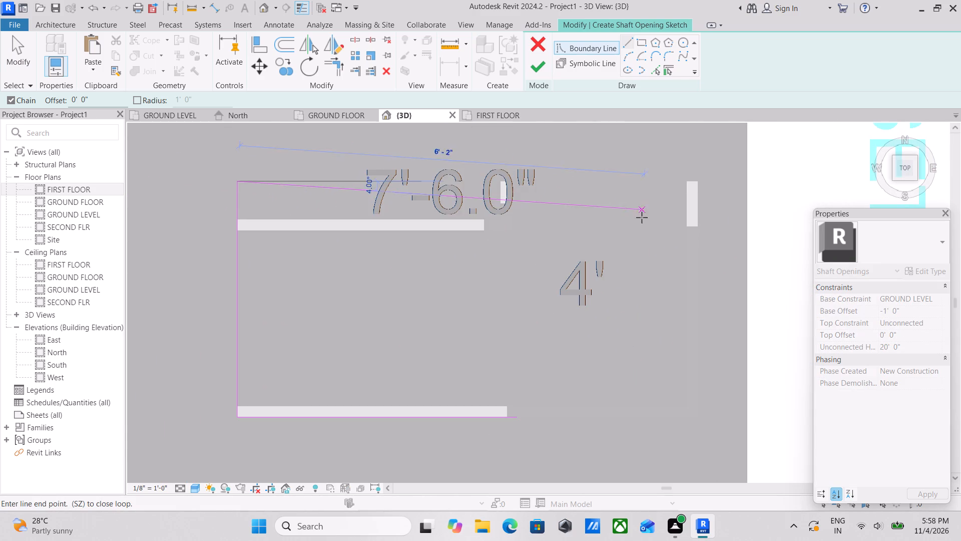
{"action": "scroll", "coordinate": [403, 214], "scroll_direction": "up", "scroll_amount": 2}
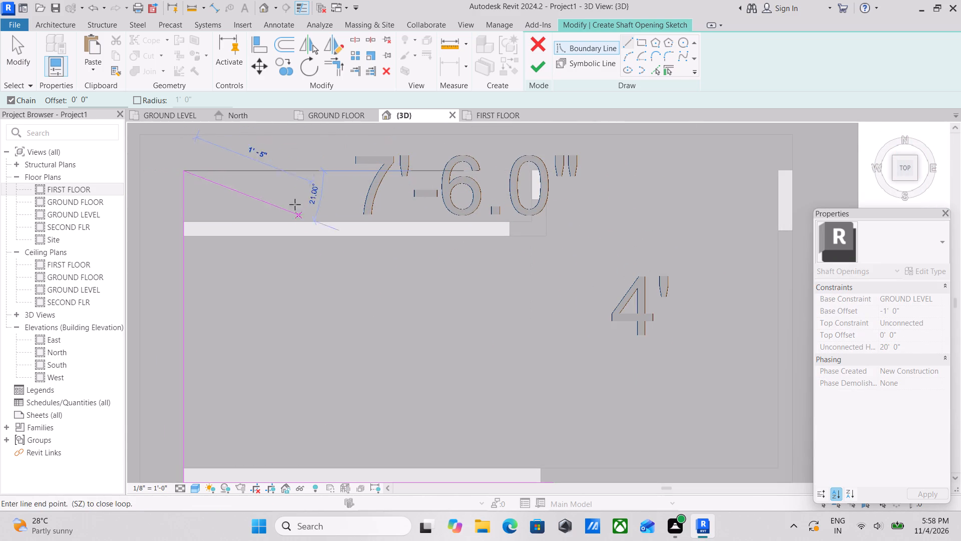
{"action": "scroll", "coordinate": [476, 163], "scroll_direction": "down", "scroll_amount": 1}
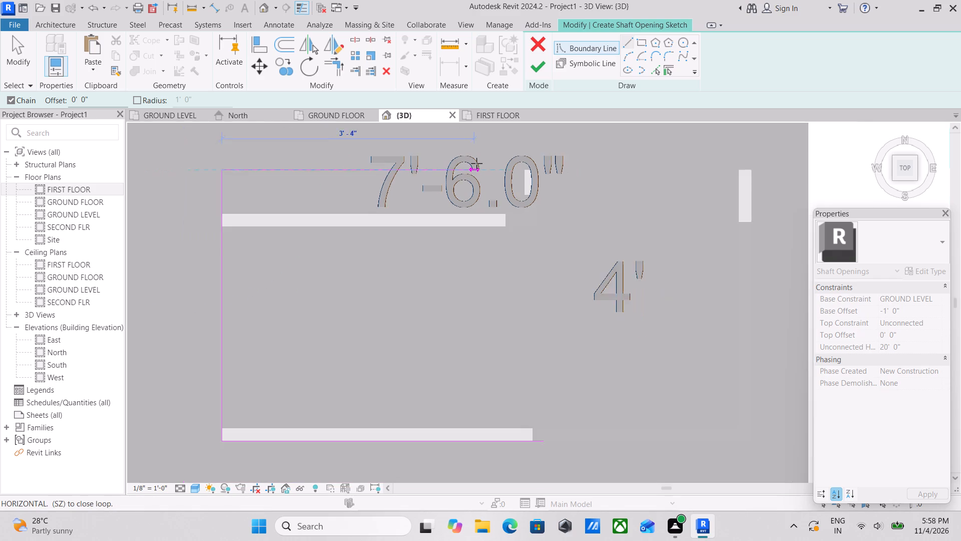
{"action": "middle_click_drag", "start_coordinate": [477, 163], "coordinate": [494, 117]}
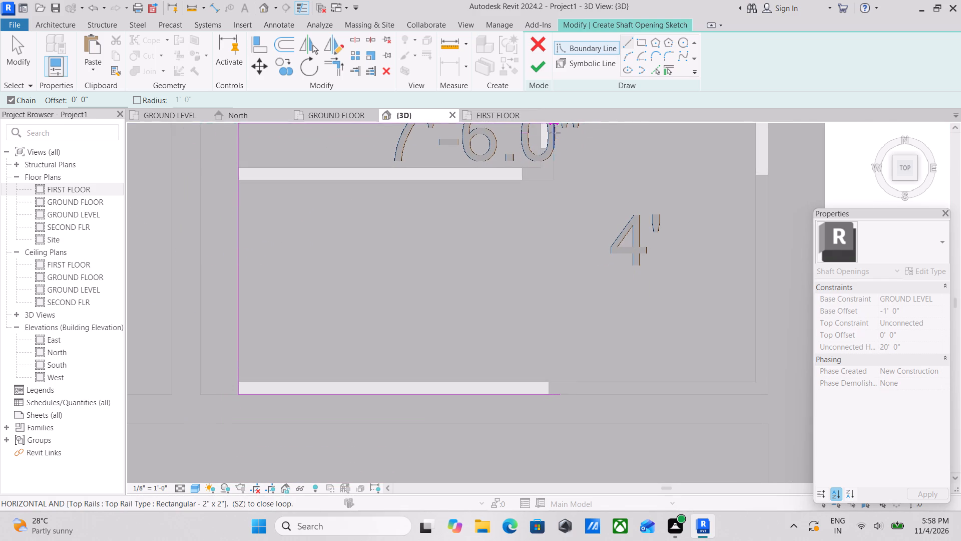
{"action": "middle_click_drag", "start_coordinate": [548, 137], "coordinate": [483, 207]}
{"action": "scroll", "coordinate": [539, 143], "scroll_direction": "down", "scroll_amount": 1}
{"action": "scroll", "coordinate": [513, 192], "scroll_direction": "down", "scroll_amount": 1}
{"action": "middle_click_drag", "start_coordinate": [513, 192], "coordinate": [511, 167]}
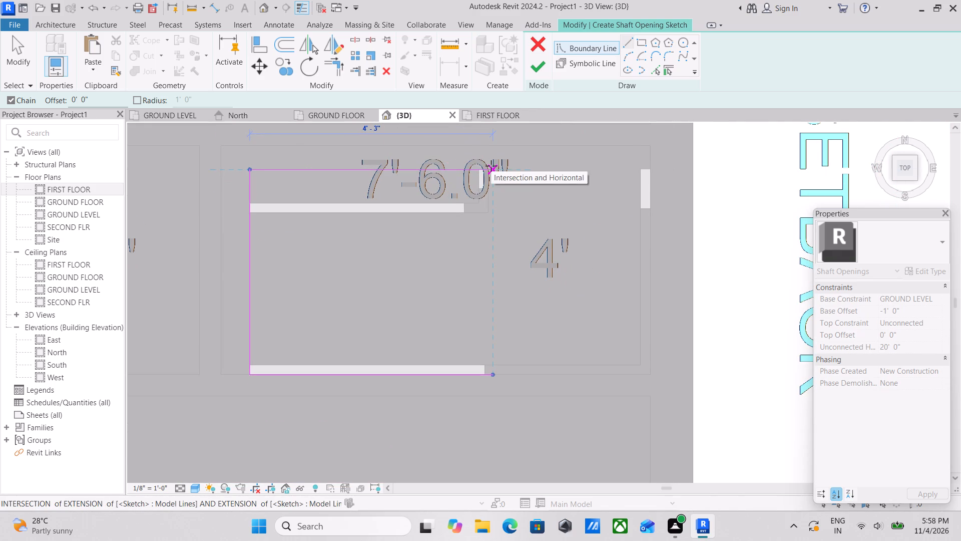
{"action": "left_click", "coordinate": [491, 166]}
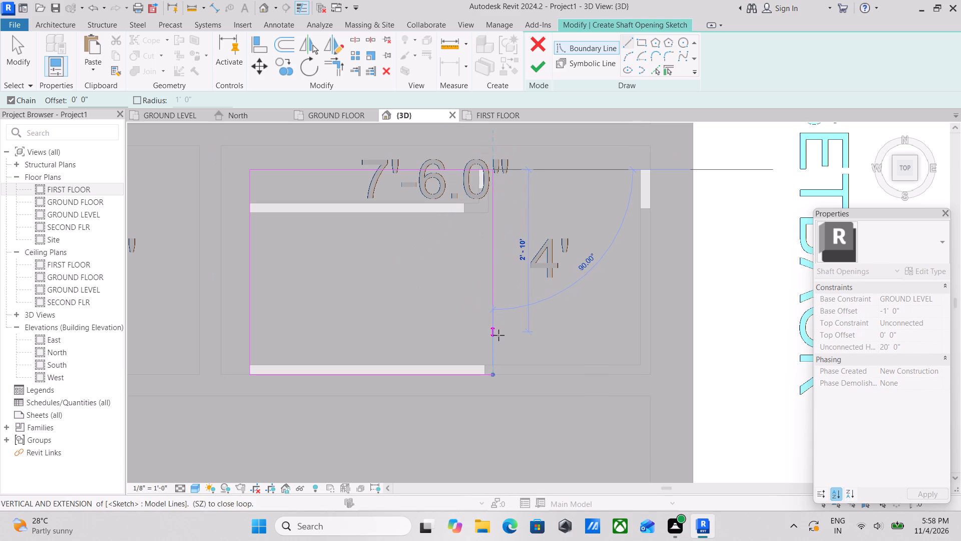
Close the shaft boundary with a line down to the free end of the lower railing line, and finish the shaft opening sketch.
{"action": "scroll", "coordinate": [502, 371], "scroll_direction": "up", "scroll_amount": 7}
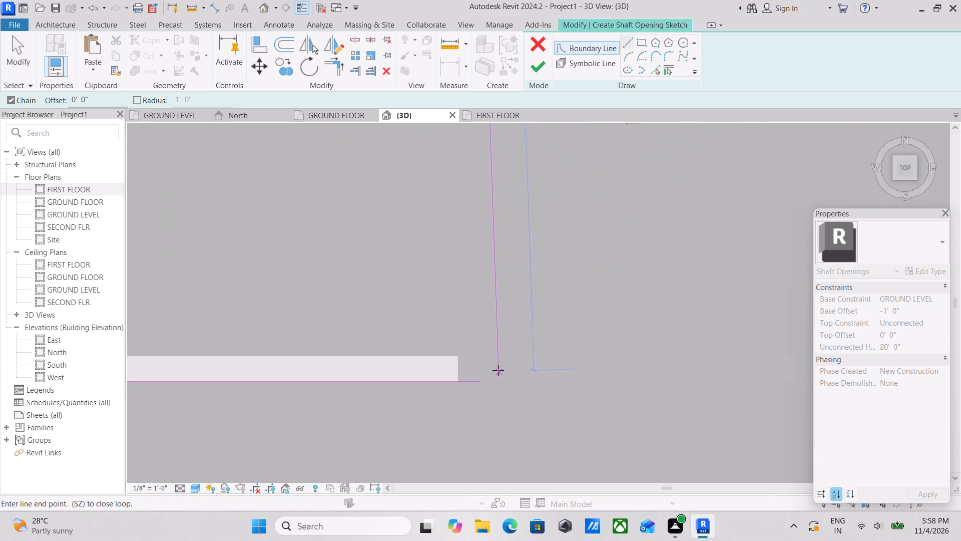
{"action": "left_click", "coordinate": [479, 384]}
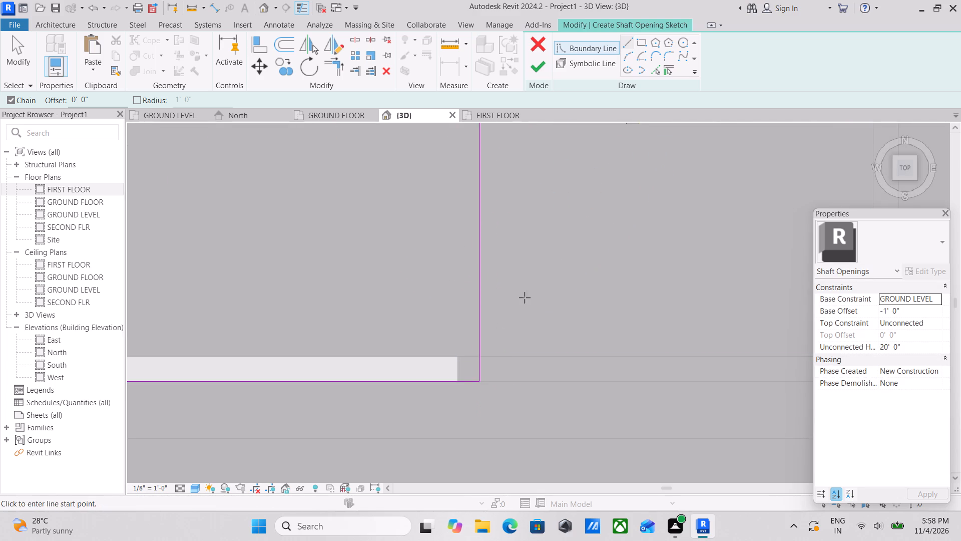
{"action": "scroll", "coordinate": [525, 297], "scroll_direction": "down", "scroll_amount": 2}
{"action": "middle_click_drag", "start_coordinate": [522, 303], "coordinate": [508, 411]}
{"action": "left_click", "coordinate": [536, 74]}
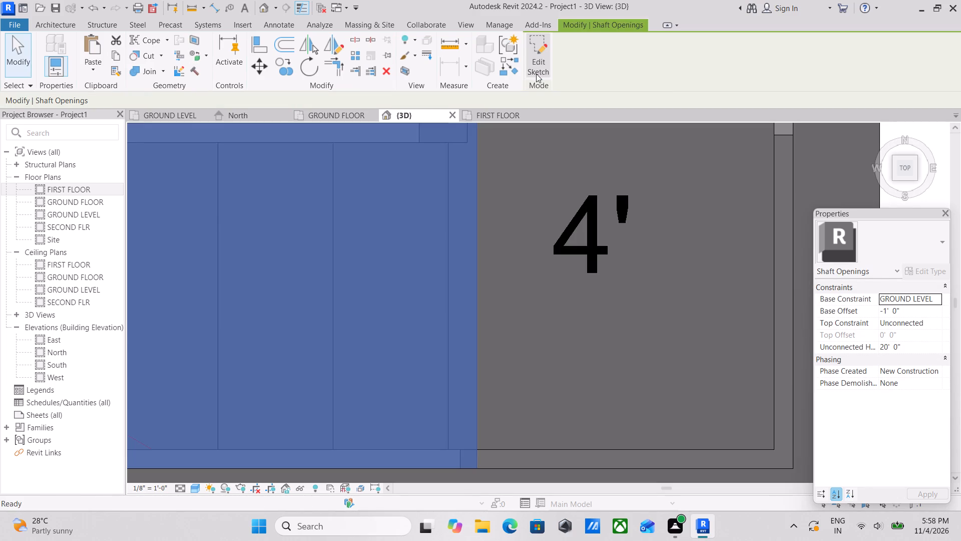
Examine the shaft opening over the interior stair in 3D against the stair flight, railings and surrounding walls.
{"action": "scroll", "coordinate": [562, 167], "scroll_direction": "down", "scroll_amount": 4}
{"action": "middle_click_drag", "start_coordinate": [561, 173], "coordinate": [595, 265]}
{"action": "scroll", "coordinate": [598, 290], "scroll_direction": "up", "scroll_amount": 1}
{"action": "scroll", "coordinate": [598, 290], "scroll_direction": "down", "scroll_amount": 5}
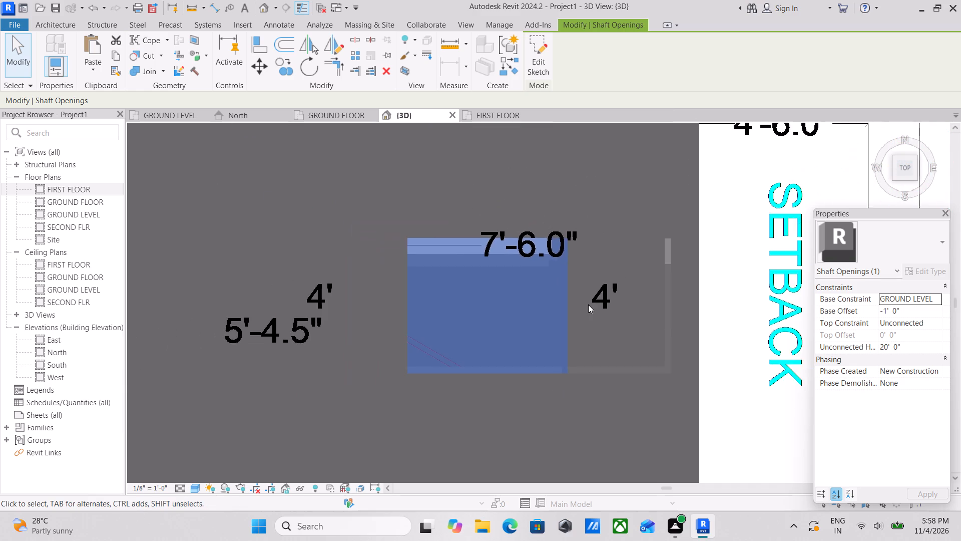
{"action": "scroll", "coordinate": [590, 300], "scroll_direction": "down", "scroll_amount": 2}
{"action": "middle_click_drag", "start_coordinate": [590, 299], "coordinate": [702, 183], "text": "shift"}
{"action": "middle_click_drag", "start_coordinate": [651, 233], "coordinate": [674, 225], "text": "shift"}
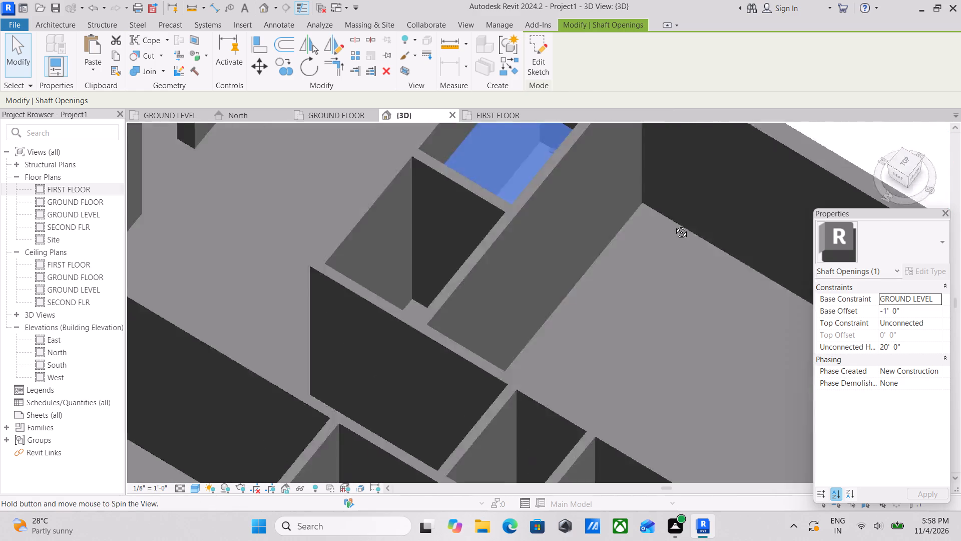
{"action": "middle_click_drag", "start_coordinate": [674, 225], "coordinate": [687, 235], "text": "shift"}
{"action": "middle_click_drag", "start_coordinate": [695, 237], "coordinate": [875, 250]}
{"action": "middle_click_drag", "start_coordinate": [545, 221], "coordinate": [604, 266]}
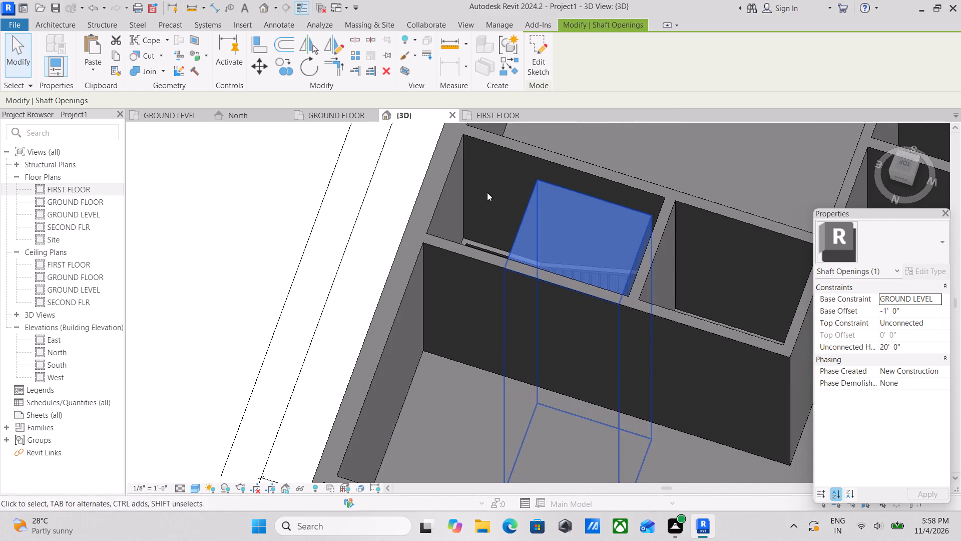
{"action": "middle_click_drag", "start_coordinate": [482, 187], "coordinate": [535, 259]}
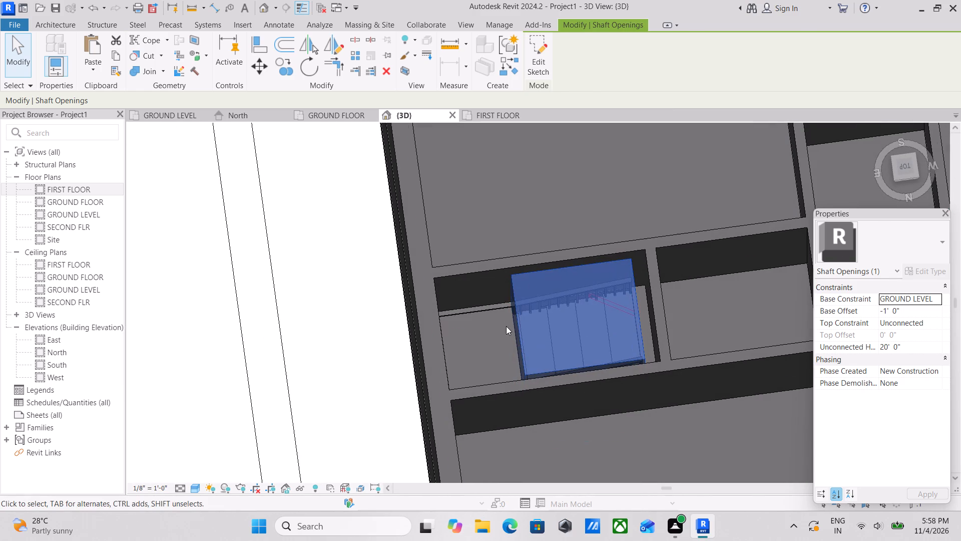
{"action": "scroll", "coordinate": [512, 324], "scroll_direction": "up", "scroll_amount": 2}
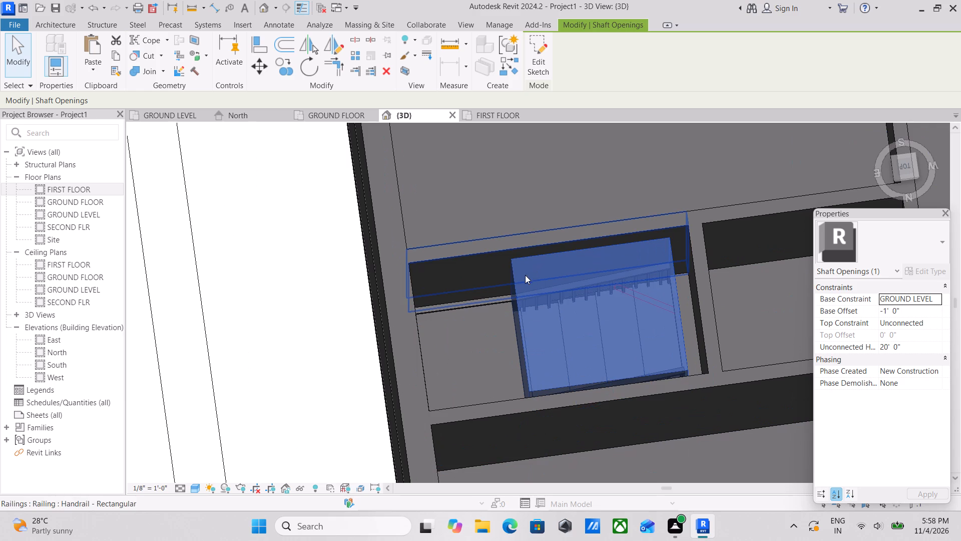
{"action": "scroll", "coordinate": [536, 290], "scroll_direction": "up", "scroll_amount": 2}
{"action": "key", "text": "Escape"}
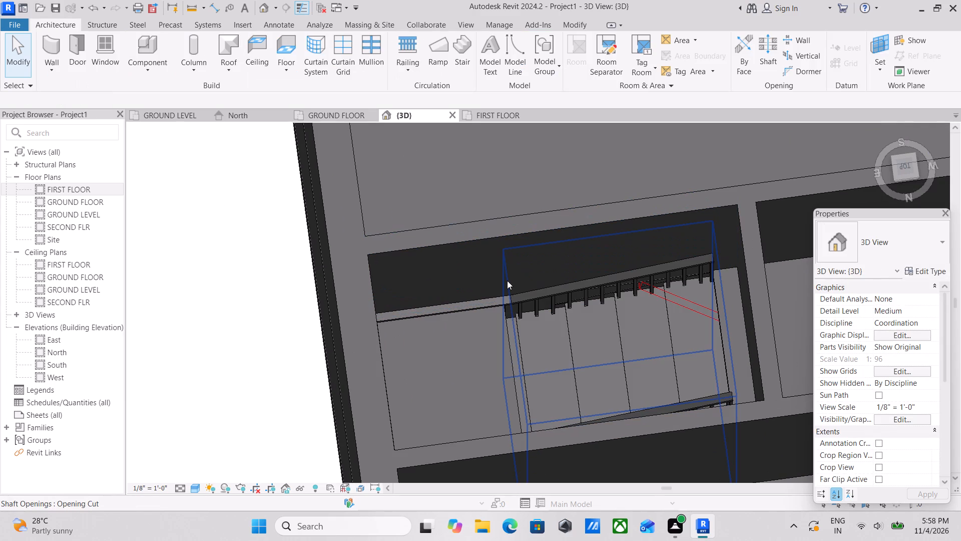
Edit the shaft opening's sketch, move its east boundary line outward over the stair to just short of the exterior wall, and finish the sketch.
{"action": "left_click", "coordinate": [508, 282]}
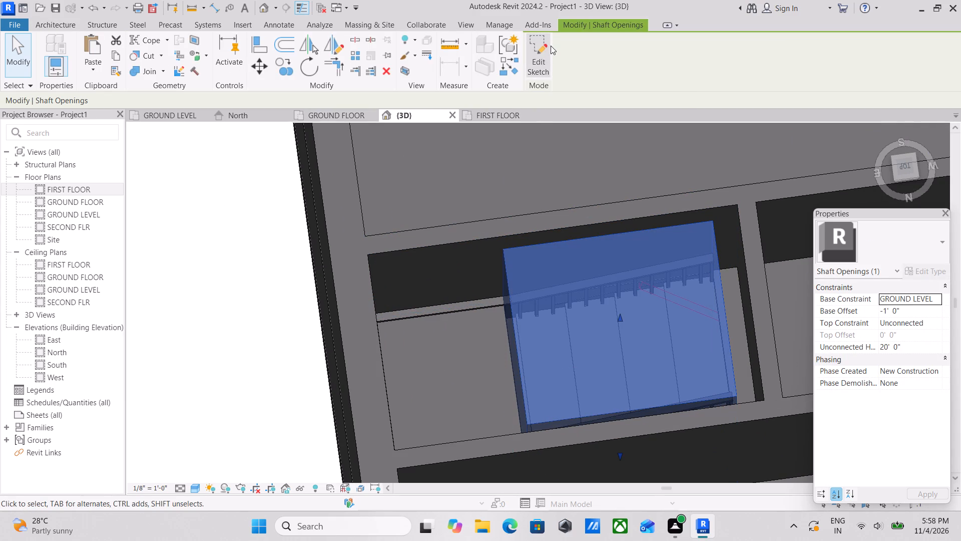
{"action": "left_click", "coordinate": [547, 46]}
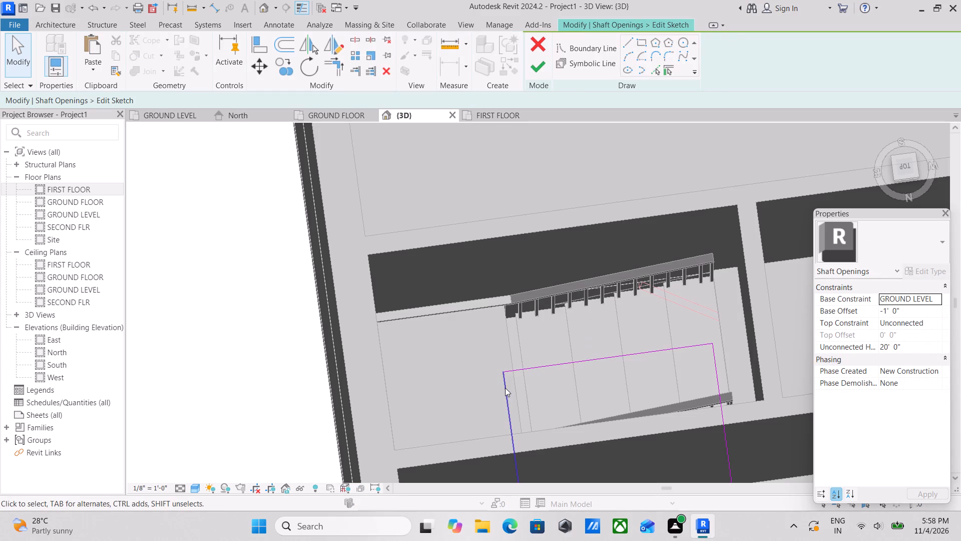
{"action": "left_click", "coordinate": [508, 396]}
{"action": "key", "text": "Left"}
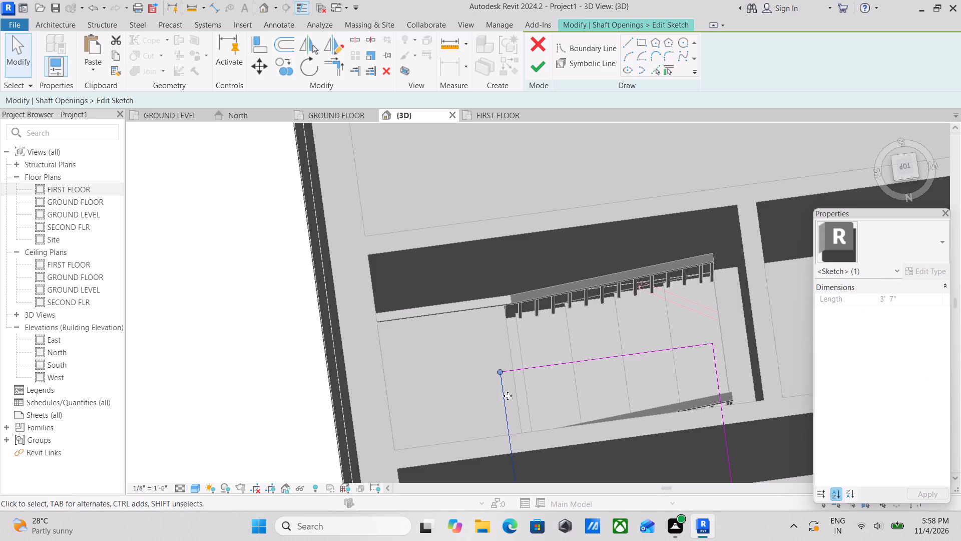
{"action": "key", "text": "Left"}
{"action": "key", "text": "Left"}
{"action": "key", "text": "Left"}
{"action": "key", "text": "Left"}
{"action": "key", "text": "Left"}
{"action": "key", "text": "Left"}
{"action": "key", "text": "Left"}
{"action": "key", "text": "Left"}
{"action": "key", "text": "Left"}
{"action": "key", "text": "Left"}
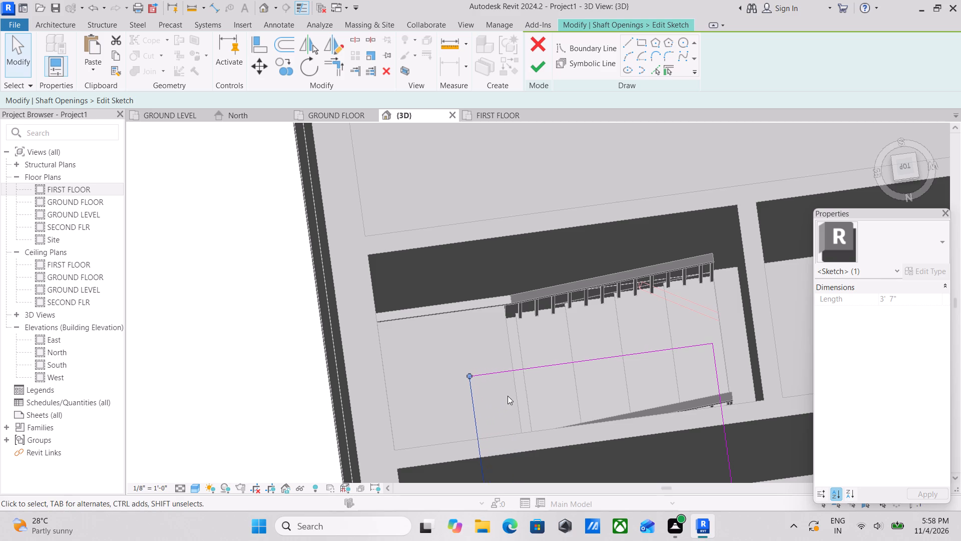
{"action": "key", "text": "Left"}
{"action": "key", "text": "Left"}
{"action": "key", "text": "Left"}
{"action": "key", "text": "Left"}
{"action": "key", "text": "Left"}
{"action": "key", "text": "Left"}
{"action": "key", "text": "Left"}
{"action": "key", "text": "Left"}
{"action": "key", "text": "Left"}
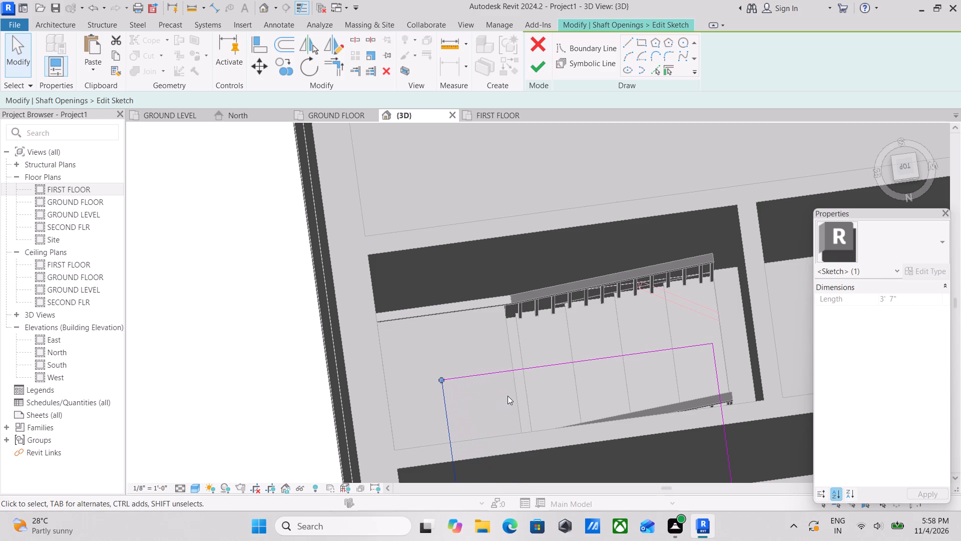
{"action": "key", "text": "Left"}
{"action": "key", "text": "Left"}
{"action": "key", "text": "Left"}
{"action": "key", "text": "Left"}
{"action": "key", "text": "Left"}
{"action": "key", "text": "Left"}
{"action": "key", "text": "Left"}
{"action": "key", "text": "Left"}
{"action": "key", "text": "Left"}
{"action": "key", "text": "Left"}
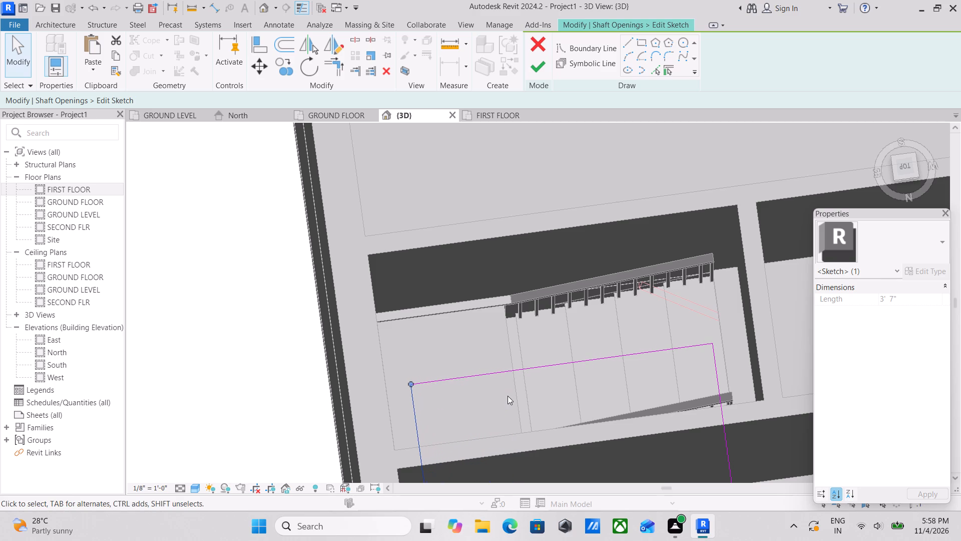
{"action": "key", "text": "Left"}
{"action": "key", "text": "Left"}
{"action": "key", "text": "Left"}
{"action": "key", "text": "Left"}
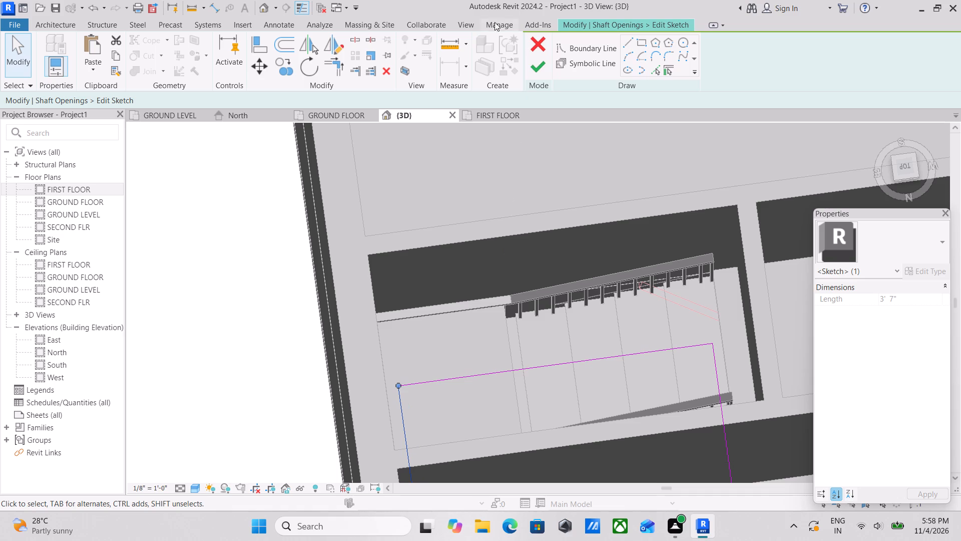
{"action": "left_click", "coordinate": [532, 67]}
Examine the enlarged shaft opening from several angles in 3D, checking the stair, landing and railings inside the stairwell.
{"action": "scroll", "coordinate": [526, 246], "scroll_direction": "down", "scroll_amount": 4}
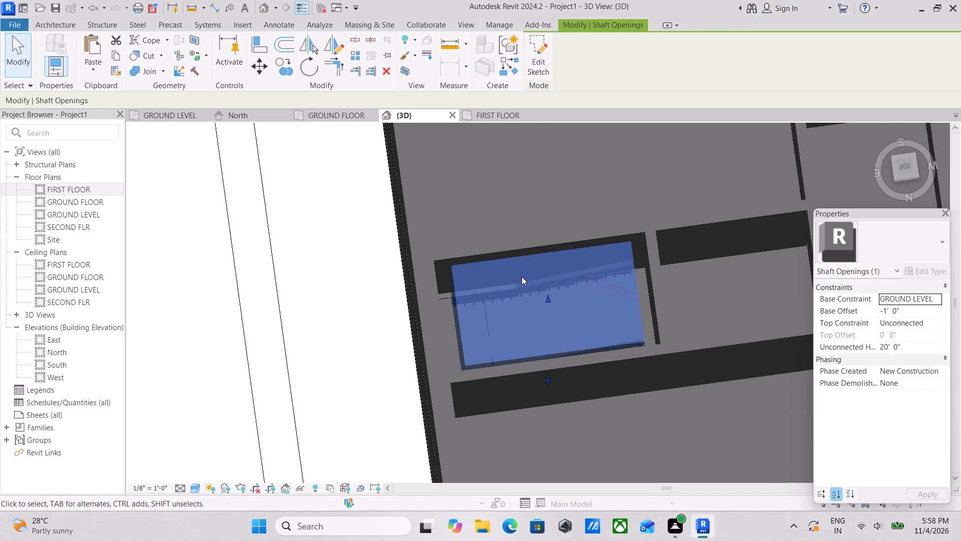
{"action": "middle_click_drag", "start_coordinate": [522, 277], "coordinate": [489, 262], "text": "shift"}
{"action": "scroll", "coordinate": [507, 260], "scroll_direction": "up", "scroll_amount": 1}
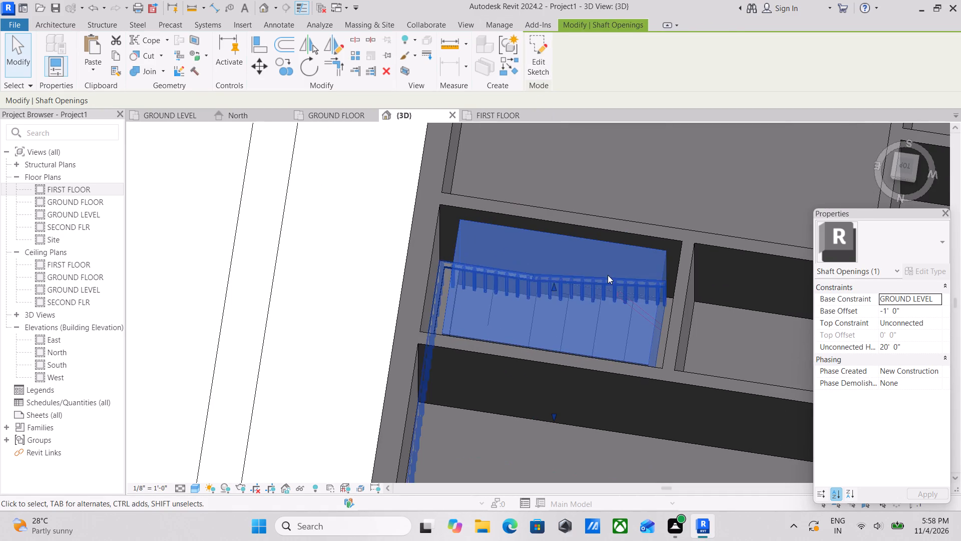
{"action": "key", "text": "Escape"}
{"action": "scroll", "coordinate": [669, 292], "scroll_direction": "down", "scroll_amount": 3}
{"action": "middle_click_drag", "start_coordinate": [677, 298], "coordinate": [846, 203], "text": "shift"}
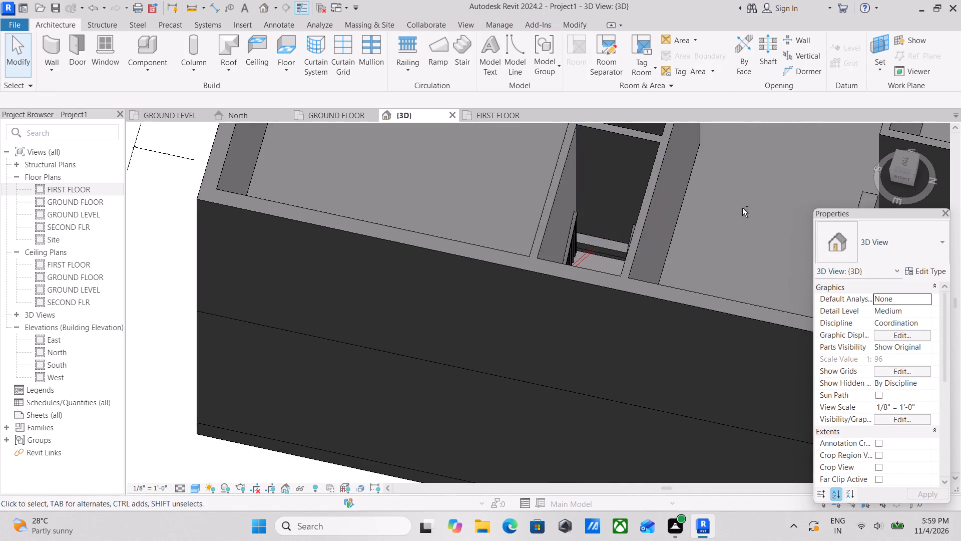
{"action": "middle_click_drag", "start_coordinate": [744, 211], "coordinate": [831, 193], "text": "shift"}
{"action": "middle_click_drag", "start_coordinate": [623, 235], "coordinate": [540, 277]}
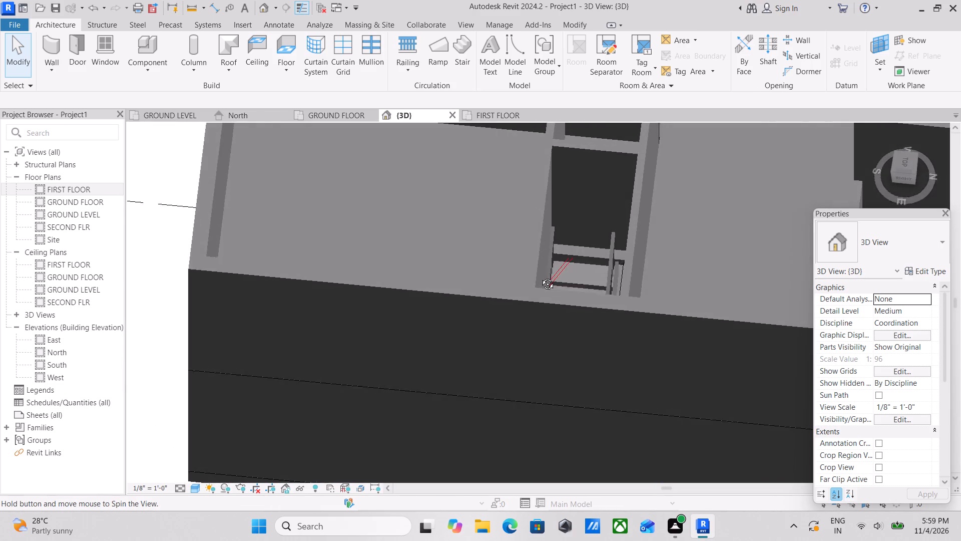
{"action": "middle_click_drag", "start_coordinate": [540, 277], "coordinate": [610, 352]}
{"action": "middle_click_drag", "start_coordinate": [594, 294], "coordinate": [743, 239]}
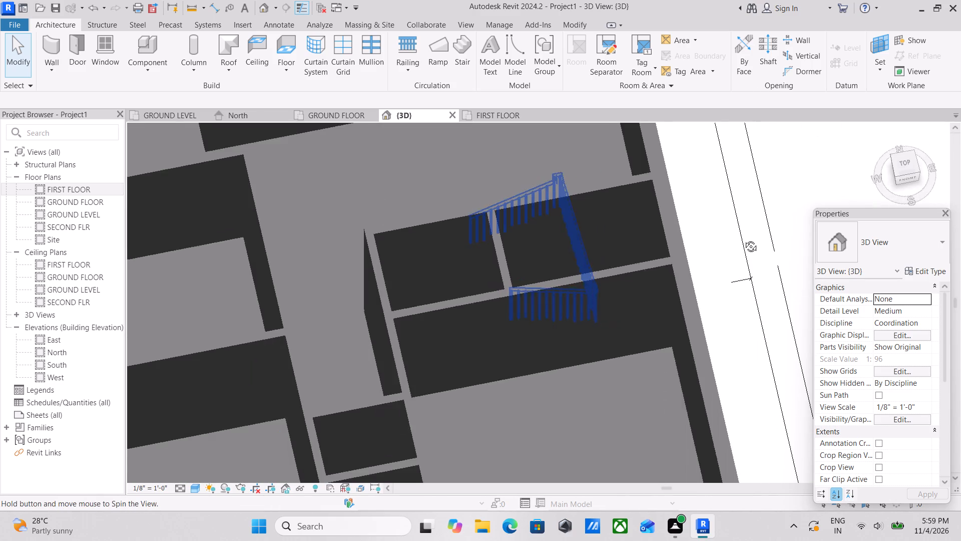
{"action": "middle_click_drag", "start_coordinate": [743, 239], "coordinate": [739, 243]}
{"action": "middle_click_drag", "start_coordinate": [570, 263], "coordinate": [648, 316], "text": "shift"}
{"action": "scroll", "coordinate": [506, 308], "scroll_direction": "up", "scroll_amount": 3}
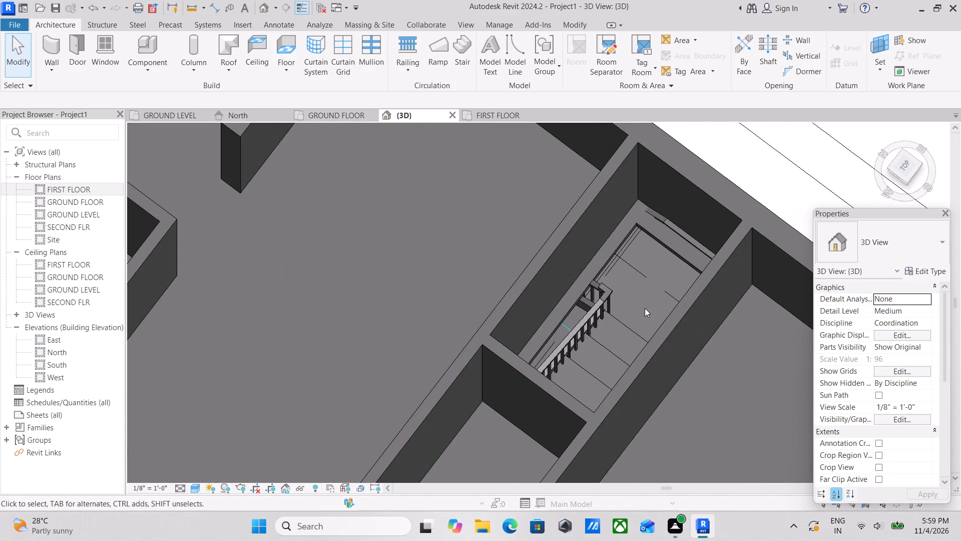
{"action": "scroll", "coordinate": [640, 263], "scroll_direction": "up", "scroll_amount": 2}
{"action": "scroll", "coordinate": [635, 253], "scroll_direction": "down", "scroll_amount": 2}
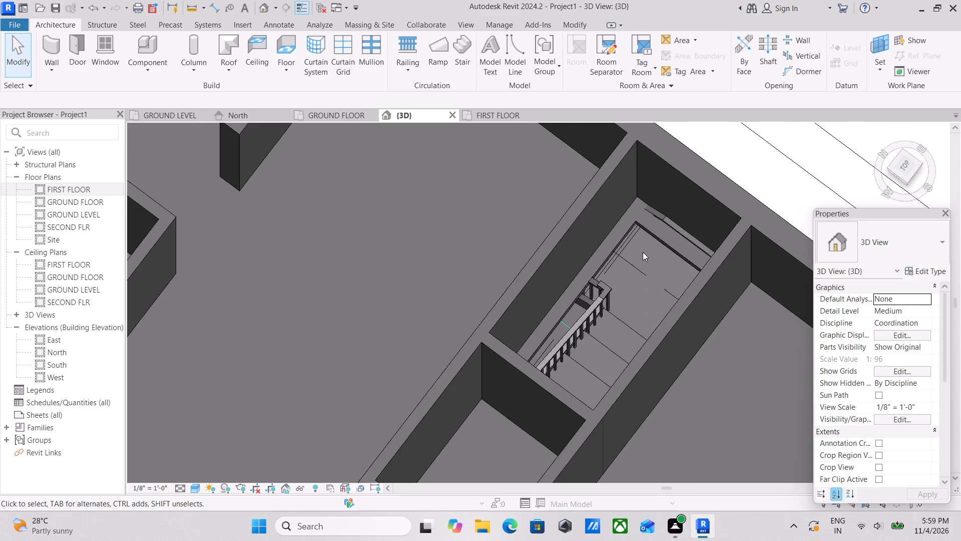
{"action": "scroll", "coordinate": [643, 252], "scroll_direction": "down", "scroll_amount": 4}
Examine the other staircase at the building's north-west corner in 3D, where it reaches the first-floor slab.
{"action": "middle_click_drag", "start_coordinate": [636, 270], "coordinate": [712, 129], "text": "shift"}
{"action": "middle_click_drag", "start_coordinate": [567, 284], "coordinate": [602, 234]}
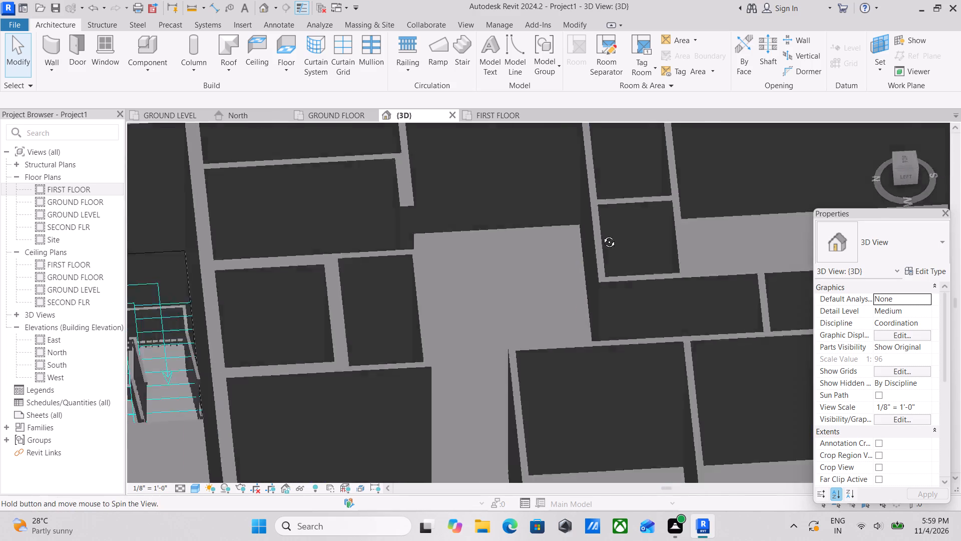
{"action": "middle_click_drag", "start_coordinate": [602, 234], "coordinate": [554, 215]}
{"action": "middle_click_drag", "start_coordinate": [563, 218], "coordinate": [761, 178]}
{"action": "middle_click_drag", "start_coordinate": [416, 225], "coordinate": [455, 186], "text": "shift"}
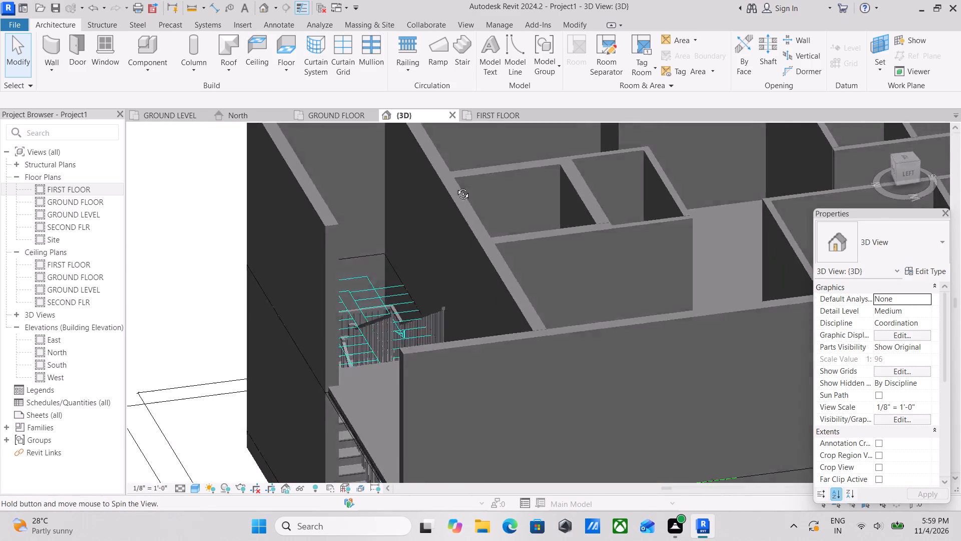
{"action": "middle_click_drag", "start_coordinate": [455, 186], "coordinate": [436, 190], "text": "shift"}
{"action": "scroll", "coordinate": [436, 190], "scroll_direction": "down", "scroll_amount": 2}
{"action": "middle_click_drag", "start_coordinate": [436, 190], "coordinate": [517, 184]}
{"action": "scroll", "coordinate": [453, 210], "scroll_direction": "down", "scroll_amount": 2}
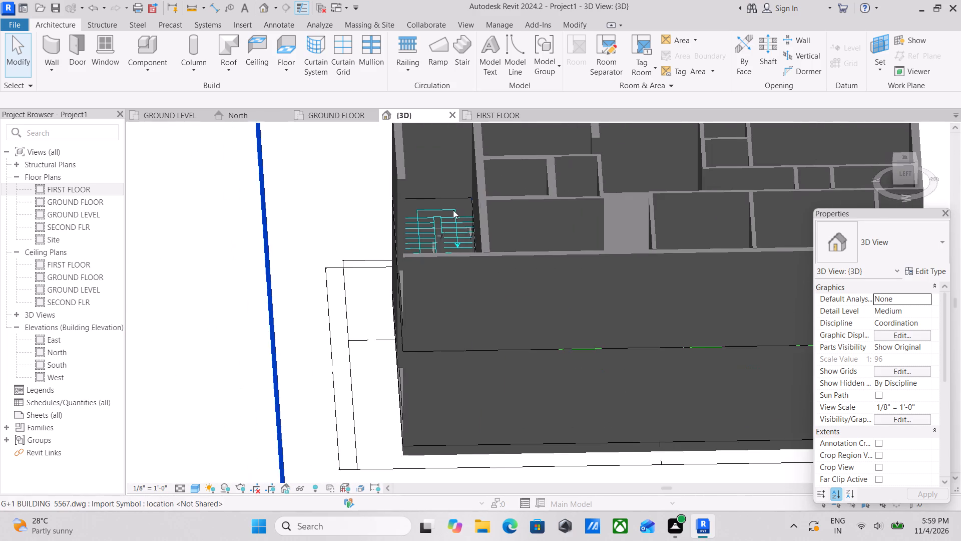
{"action": "scroll", "coordinate": [472, 222], "scroll_direction": "up", "scroll_amount": 1}
{"action": "scroll", "coordinate": [473, 218], "scroll_direction": "down", "scroll_amount": 2}
{"action": "middle_click_drag", "start_coordinate": [473, 218], "coordinate": [508, 240], "text": "shift"}
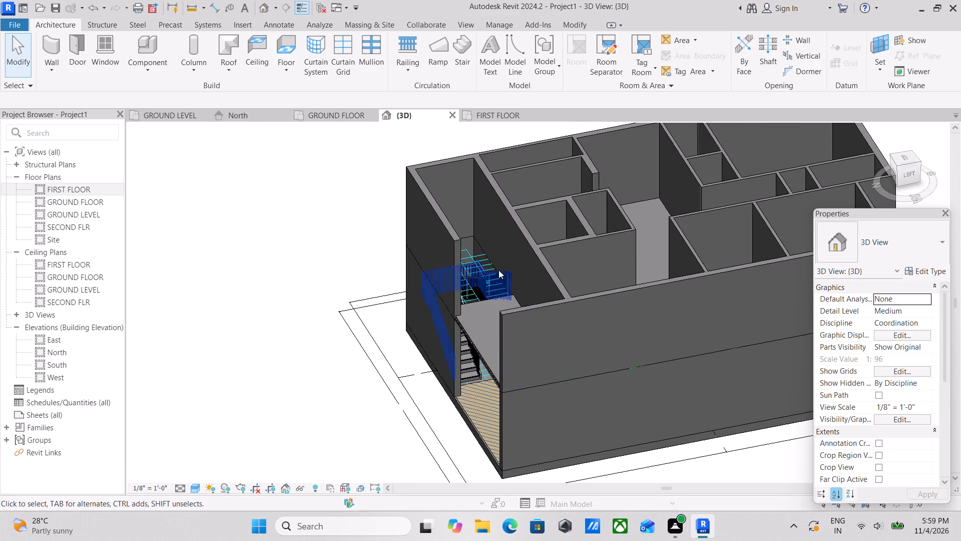
Examine the north-side staircase and slab edge in 3D, followed by the whole building from the front and above.
{"action": "scroll", "coordinate": [485, 282], "scroll_direction": "up", "scroll_amount": 2}
{"action": "middle_click_drag", "start_coordinate": [485, 281], "coordinate": [493, 218], "text": "shift"}
{"action": "middle_click_drag", "start_coordinate": [497, 230], "coordinate": [511, 183]}
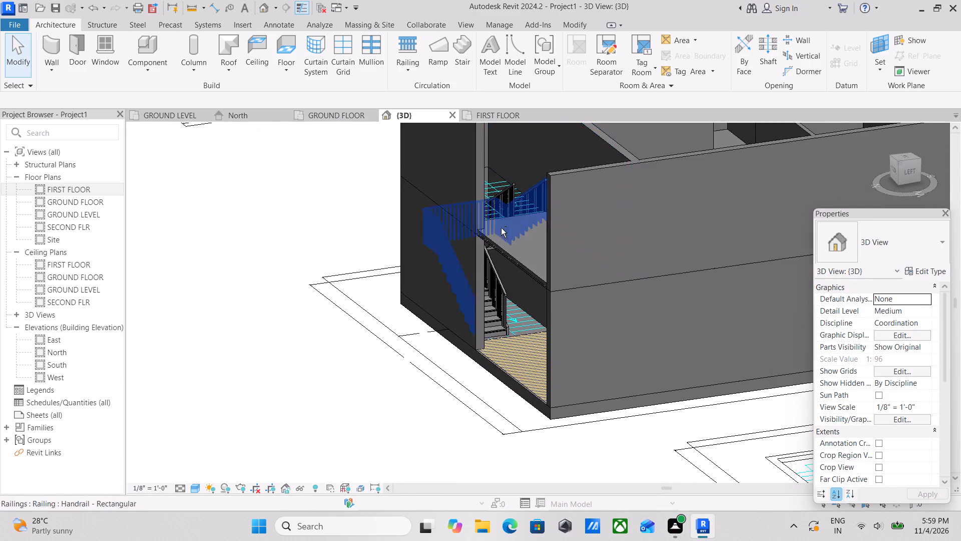
{"action": "middle_click_drag", "start_coordinate": [500, 265], "coordinate": [518, 247], "text": "shift"}
{"action": "middle_click_drag", "start_coordinate": [594, 273], "coordinate": [602, 288], "text": "shift"}
{"action": "scroll", "coordinate": [602, 288], "scroll_direction": "down", "scroll_amount": 3}
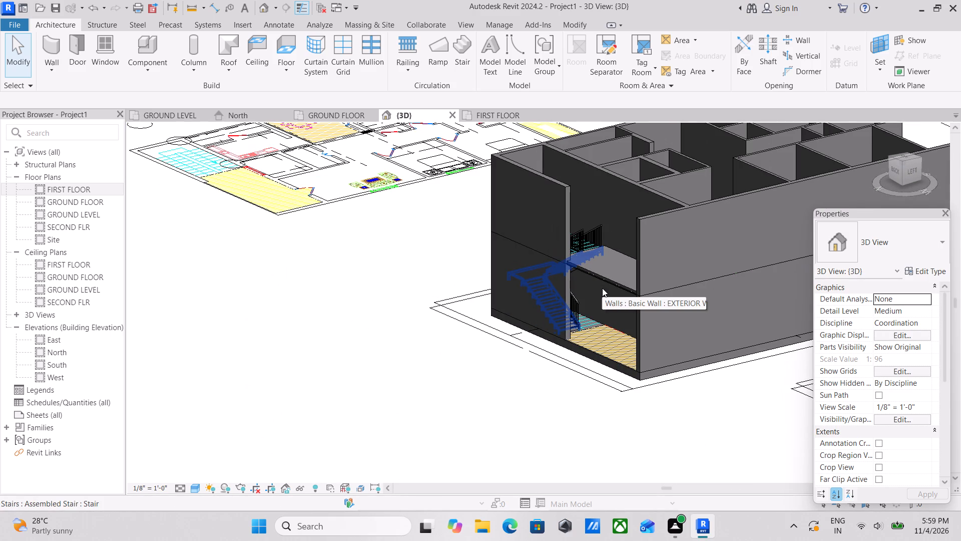
{"action": "scroll", "coordinate": [638, 300], "scroll_direction": "up", "scroll_amount": 2}
{"action": "middle_click_drag", "start_coordinate": [630, 223], "coordinate": [420, 347]}
{"action": "scroll", "coordinate": [526, 306], "scroll_direction": "down", "scroll_amount": 2}
{"action": "middle_click_drag", "start_coordinate": [526, 306], "coordinate": [475, 365]}
{"action": "middle_click_drag", "start_coordinate": [563, 319], "coordinate": [391, 344], "text": "shift"}
{"action": "middle_click_drag", "start_coordinate": [497, 355], "coordinate": [398, 307], "text": "shift"}
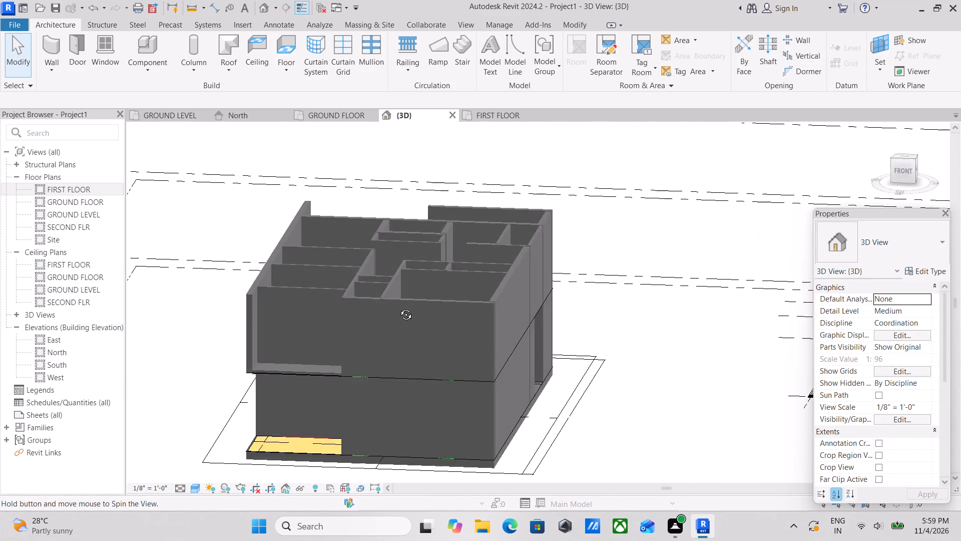
{"action": "middle_click_drag", "start_coordinate": [398, 307], "coordinate": [422, 360], "text": "shift"}
{"action": "scroll", "coordinate": [427, 216], "scroll_direction": "down", "scroll_amount": 2}
{"action": "middle_click_drag", "start_coordinate": [428, 217], "coordinate": [434, 243], "text": "shift"}
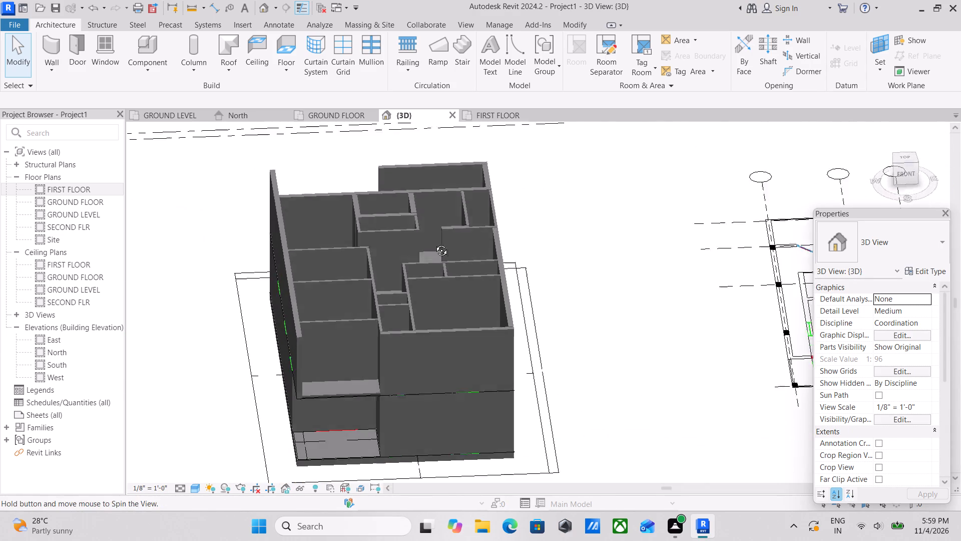
{"action": "middle_click_drag", "start_coordinate": [434, 243], "coordinate": [444, 270], "text": "shift"}
{"action": "scroll", "coordinate": [444, 270], "scroll_direction": "up", "scroll_amount": 1, "text": "shift"}
Check the ground floor plan around the north staircase and the adjoining hatched area.
{"action": "left_click", "coordinate": [333, 112]}
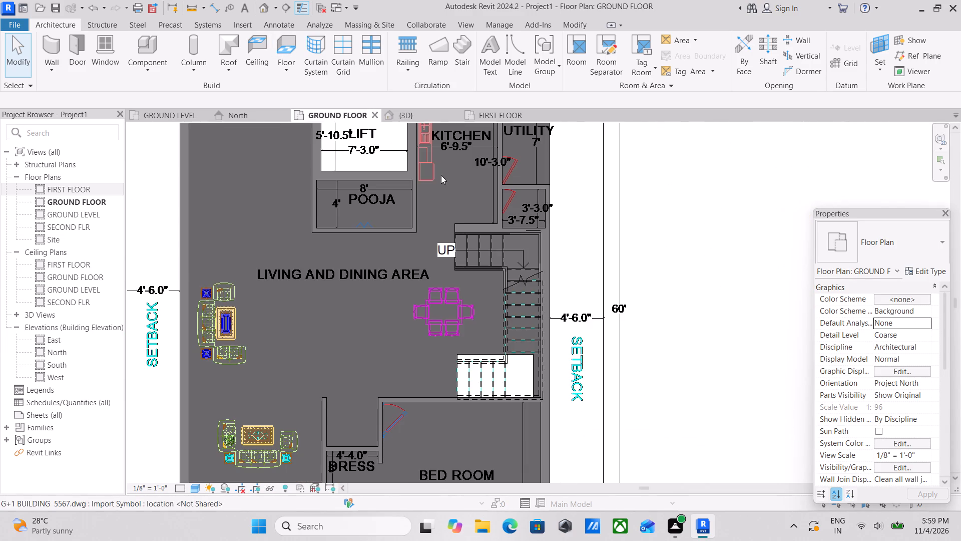
{"action": "scroll", "coordinate": [444, 191], "scroll_direction": "down", "scroll_amount": 3}
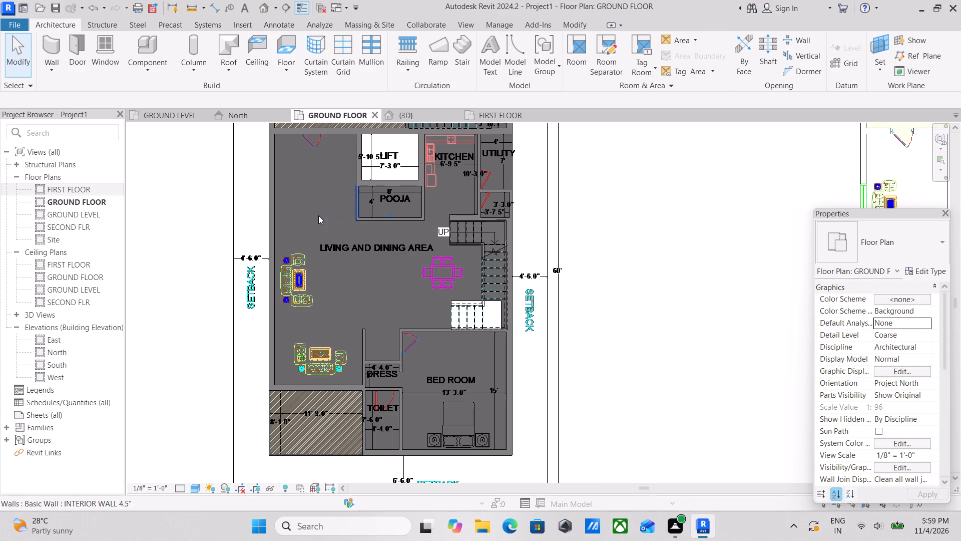
{"action": "middle_click_drag", "start_coordinate": [319, 220], "coordinate": [411, 341]}
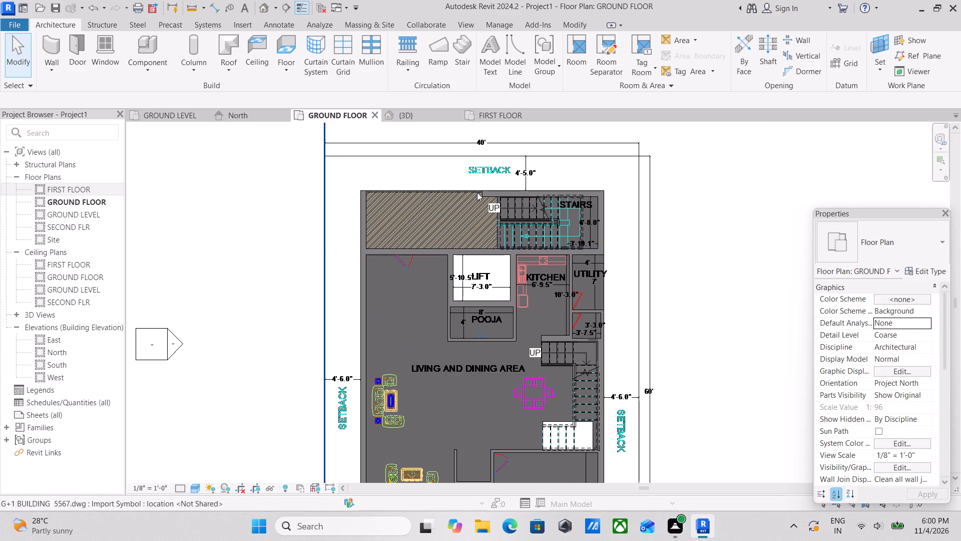
{"action": "scroll", "coordinate": [559, 221], "scroll_direction": "up", "scroll_amount": 5}
{"action": "scroll", "coordinate": [505, 191], "scroll_direction": "up", "scroll_amount": 4}
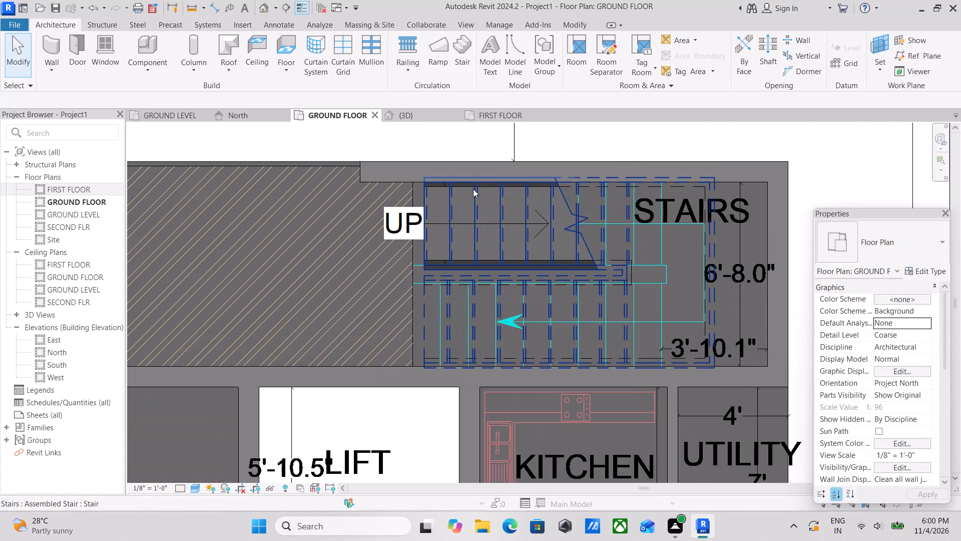
{"action": "scroll", "coordinate": [464, 187], "scroll_direction": "down", "scroll_amount": 5}
{"action": "scroll", "coordinate": [444, 286], "scroll_direction": "down", "scroll_amount": 3}
{"action": "middle_click_drag", "start_coordinate": [434, 294], "coordinate": [485, 242]}
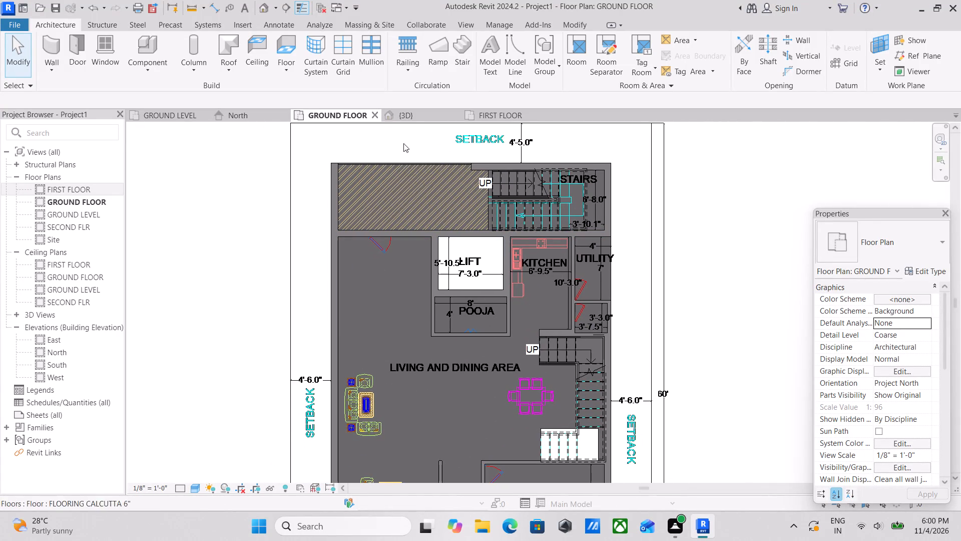
Examine the building in 3D from the front, focusing on the first-floor slab edge over the south-west porch.
{"action": "left_click", "coordinate": [419, 116]}
{"action": "scroll", "coordinate": [424, 275], "scroll_direction": "down", "scroll_amount": 3}
{"action": "middle_click_drag", "start_coordinate": [443, 323], "coordinate": [473, 284]}
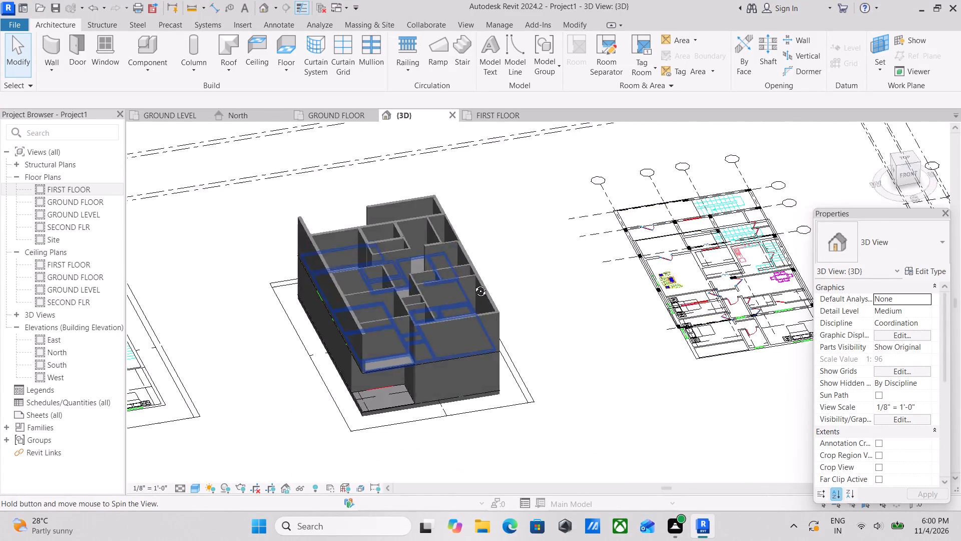
{"action": "middle_click_drag", "start_coordinate": [473, 284], "coordinate": [508, 253]}
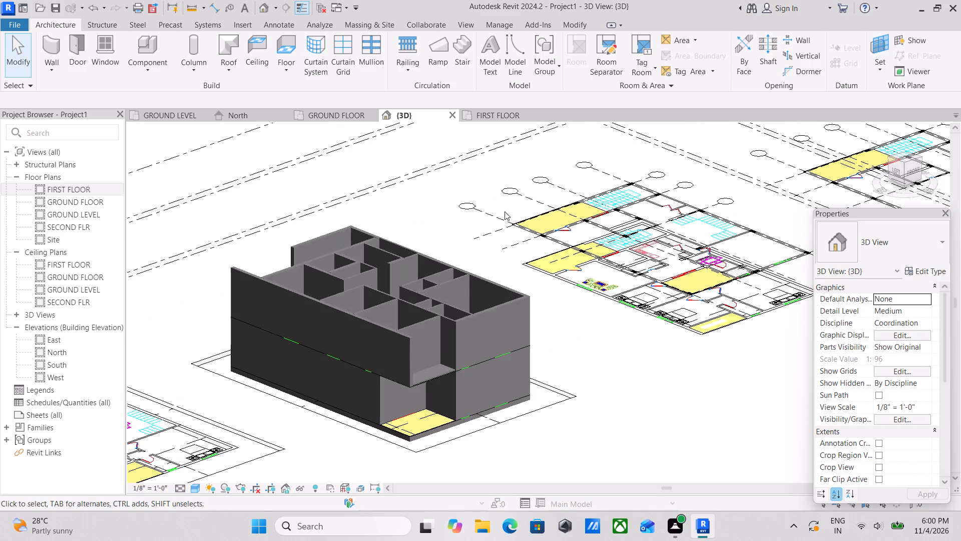
{"action": "scroll", "coordinate": [505, 218], "scroll_direction": "down", "scroll_amount": 1}
{"action": "middle_click_drag", "start_coordinate": [444, 274], "coordinate": [269, 363], "text": "shift"}
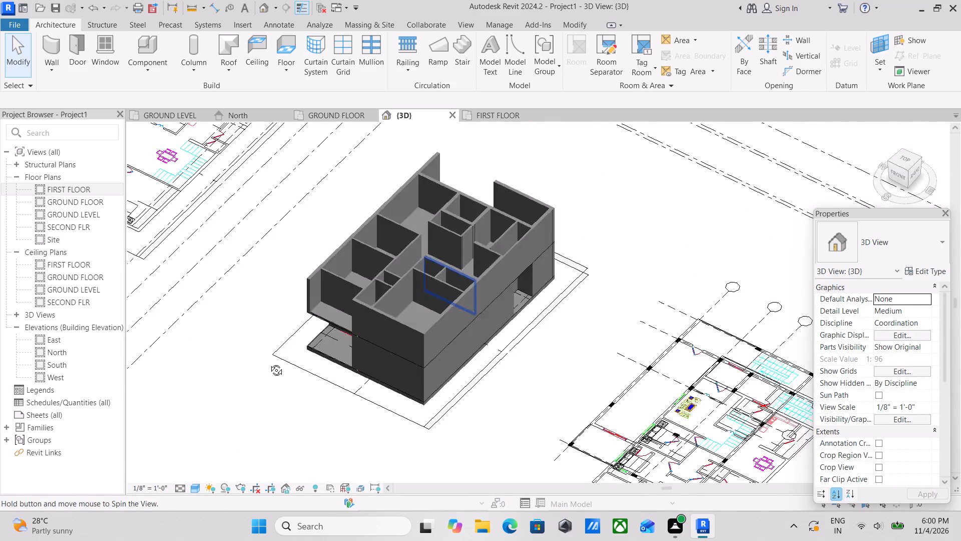
{"action": "middle_click_drag", "start_coordinate": [269, 363], "coordinate": [264, 361], "text": "shift"}
{"action": "middle_click_drag", "start_coordinate": [335, 310], "coordinate": [427, 275], "text": "shift"}
{"action": "middle_click_drag", "start_coordinate": [416, 290], "coordinate": [473, 205], "text": "shift"}
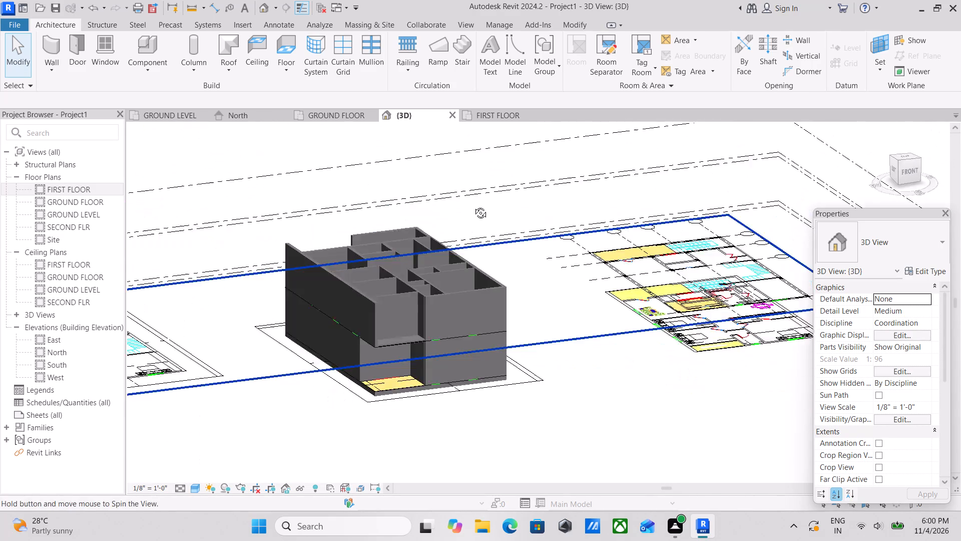
{"action": "middle_click_drag", "start_coordinate": [473, 205], "coordinate": [501, 194], "text": "shift"}
{"action": "scroll", "coordinate": [434, 354], "scroll_direction": "up", "scroll_amount": 15}
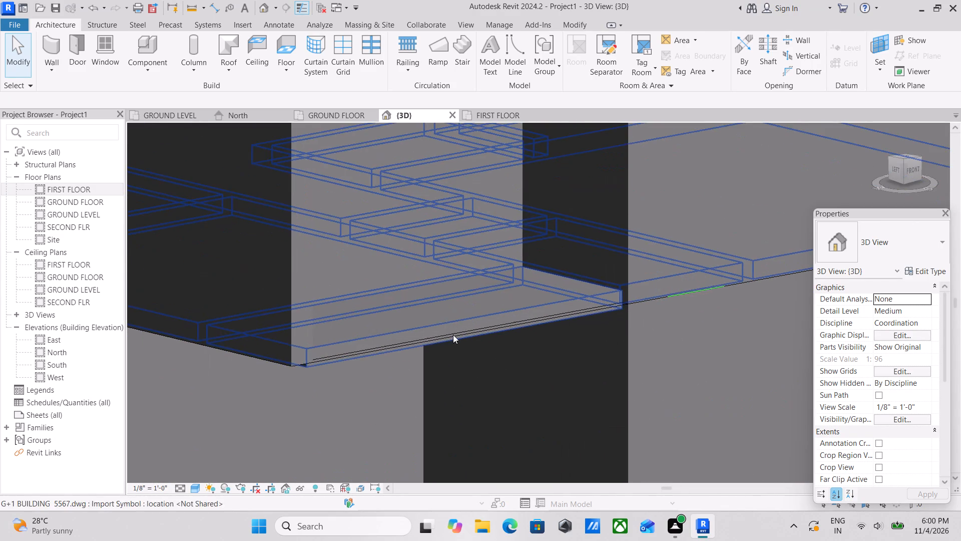
{"action": "middle_click_drag", "start_coordinate": [460, 331], "coordinate": [396, 345], "text": "shift"}
{"action": "scroll", "coordinate": [418, 326], "scroll_direction": "down", "scroll_amount": 2}
{"action": "middle_click_drag", "start_coordinate": [418, 326], "coordinate": [649, 288]}
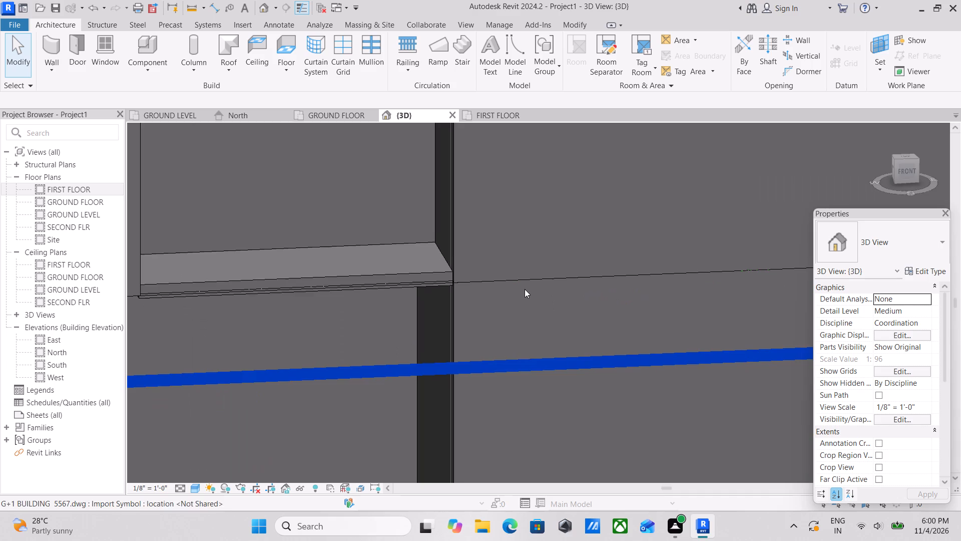
{"action": "middle_click_drag", "start_coordinate": [525, 289], "coordinate": [566, 302]}
{"action": "middle_click_drag", "start_coordinate": [566, 302], "coordinate": [558, 239]}
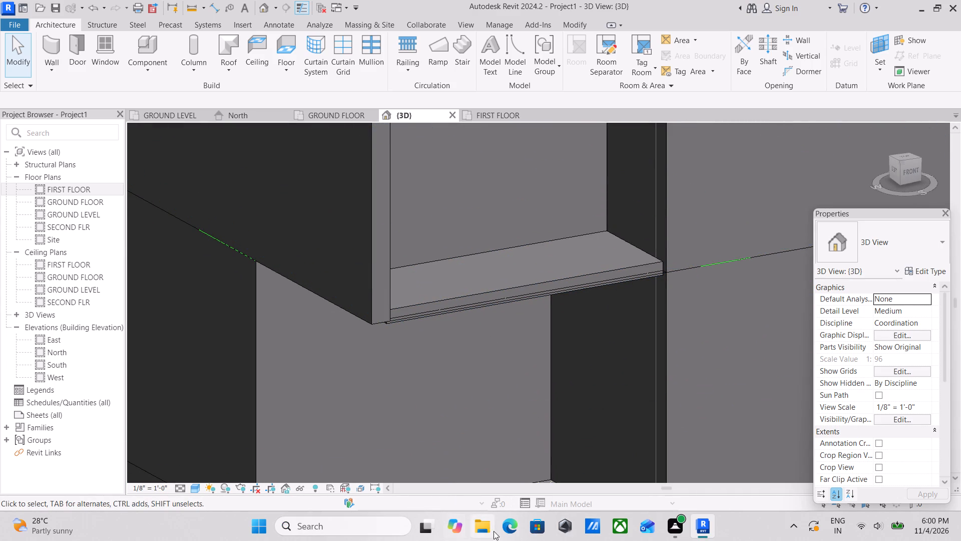
{"action": "scroll", "coordinate": [649, 375], "scroll_direction": "down", "scroll_amount": 4}
{"action": "middle_click_drag", "start_coordinate": [574, 316], "coordinate": [593, 357], "text": "shift"}
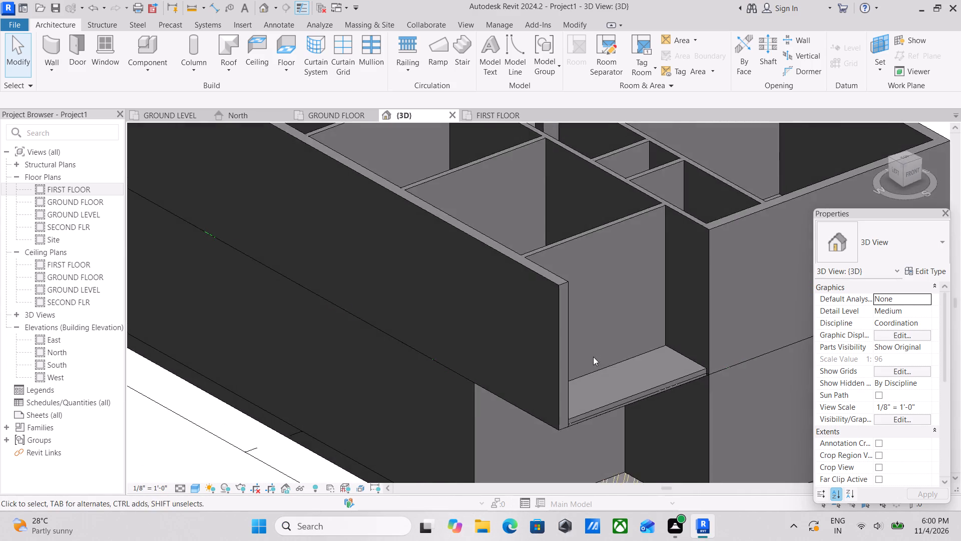
Examine the first-floor slab and staircase along the open north side of the building from several 3D angles.
{"action": "scroll", "coordinate": [593, 357], "scroll_direction": "down", "scroll_amount": 1}
{"action": "middle_click_drag", "start_coordinate": [593, 357], "coordinate": [591, 290]}
{"action": "middle_click_drag", "start_coordinate": [591, 290], "coordinate": [605, 356], "text": "shift"}
{"action": "scroll", "coordinate": [605, 355], "scroll_direction": "down", "scroll_amount": 1}
{"action": "middle_click_drag", "start_coordinate": [605, 354], "coordinate": [605, 291]}
{"action": "middle_click_drag", "start_coordinate": [604, 287], "coordinate": [584, 372], "text": "shift"}
{"action": "middle_click_drag", "start_coordinate": [586, 287], "coordinate": [685, 331], "text": "shift"}
{"action": "middle_click_drag", "start_coordinate": [605, 330], "coordinate": [699, 240]}
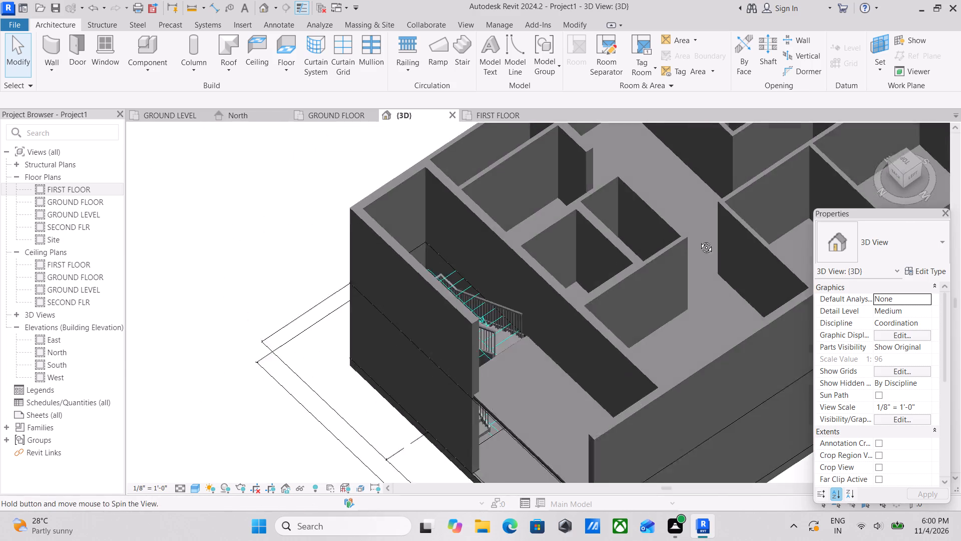
{"action": "middle_click_drag", "start_coordinate": [699, 240], "coordinate": [699, 238]}
{"action": "middle_click_drag", "start_coordinate": [577, 346], "coordinate": [624, 228]}
{"action": "middle_click_drag", "start_coordinate": [625, 290], "coordinate": [675, 219], "text": "shift"}
{"action": "middle_click_drag", "start_coordinate": [673, 220], "coordinate": [480, 360]}
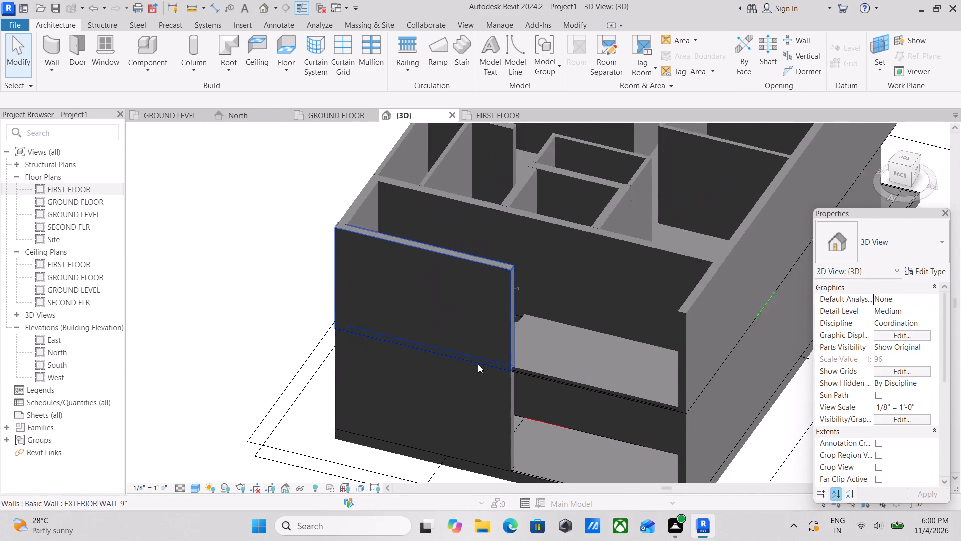
{"action": "scroll", "coordinate": [478, 364], "scroll_direction": "up", "scroll_amount": 1}
{"action": "scroll", "coordinate": [566, 310], "scroll_direction": "down", "scroll_amount": 2}
{"action": "middle_click_drag", "start_coordinate": [566, 310], "coordinate": [465, 353]}
{"action": "middle_click_drag", "start_coordinate": [567, 355], "coordinate": [581, 320], "text": "shift"}
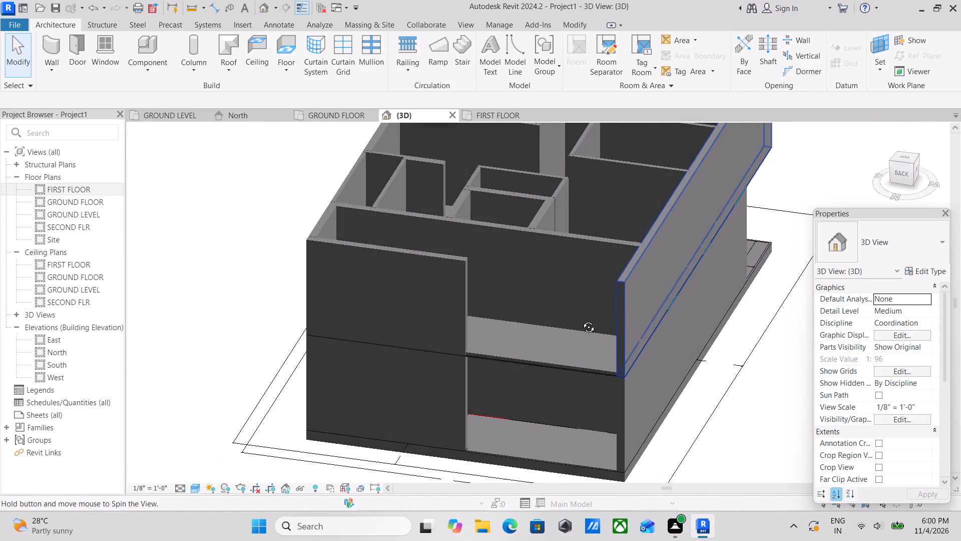
{"action": "middle_click_drag", "start_coordinate": [581, 320], "coordinate": [593, 330], "text": "shift"}
{"action": "middle_click_drag", "start_coordinate": [658, 336], "coordinate": [637, 288], "text": "shift"}
{"action": "middle_click_drag", "start_coordinate": [554, 331], "coordinate": [623, 388], "text": "shift"}
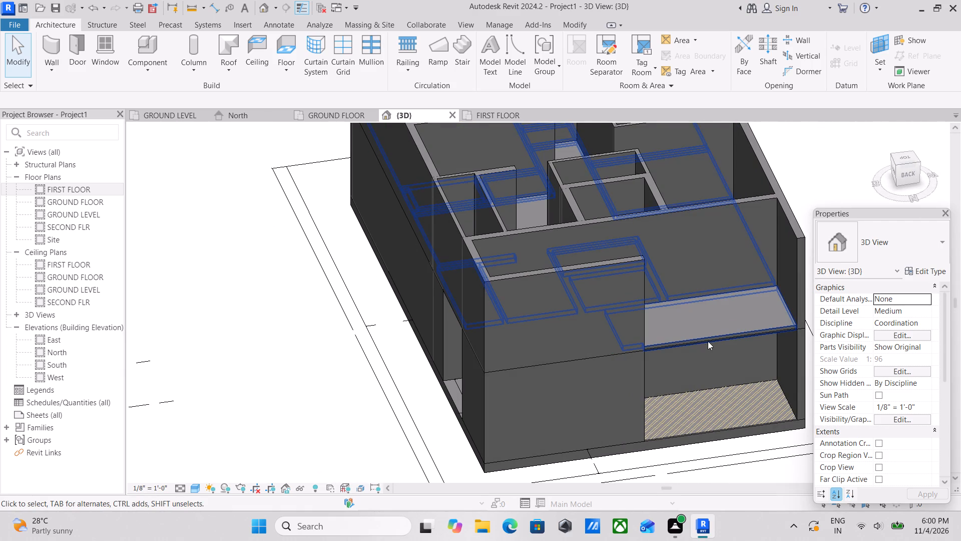
{"action": "middle_click_drag", "start_coordinate": [695, 335], "coordinate": [668, 328], "text": "shift"}
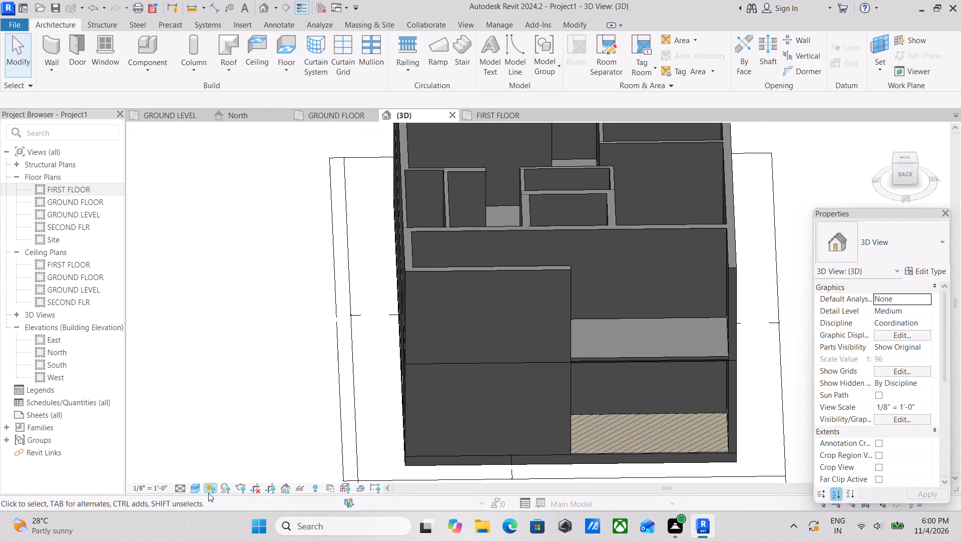
Switch the 3D view to the Realistic visual style and examine the floor finish and slab edge on the north side.
{"action": "left_click", "coordinate": [199, 487]}
{"action": "left_click", "coordinate": [211, 474]}
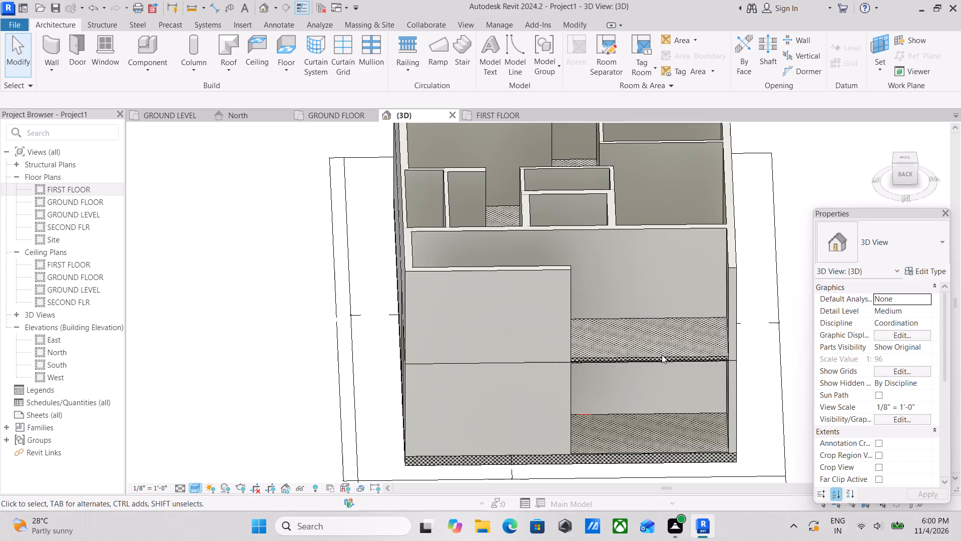
{"action": "scroll", "coordinate": [661, 355], "scroll_direction": "up", "scroll_amount": 8}
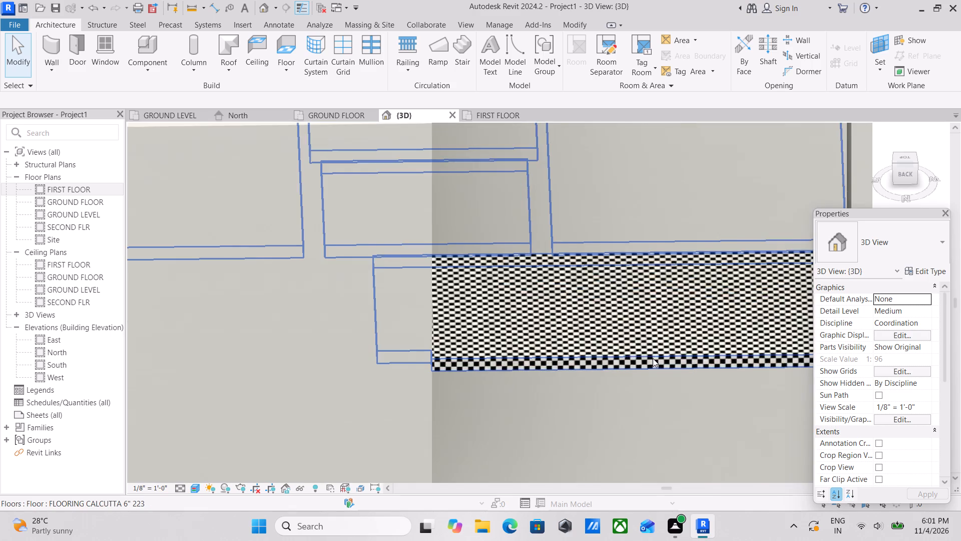
{"action": "scroll", "coordinate": [652, 356], "scroll_direction": "up", "scroll_amount": 8}
{"action": "scroll", "coordinate": [652, 356], "scroll_direction": "down", "scroll_amount": 10}
{"action": "middle_click_drag", "start_coordinate": [649, 353], "coordinate": [641, 356], "text": "shift"}
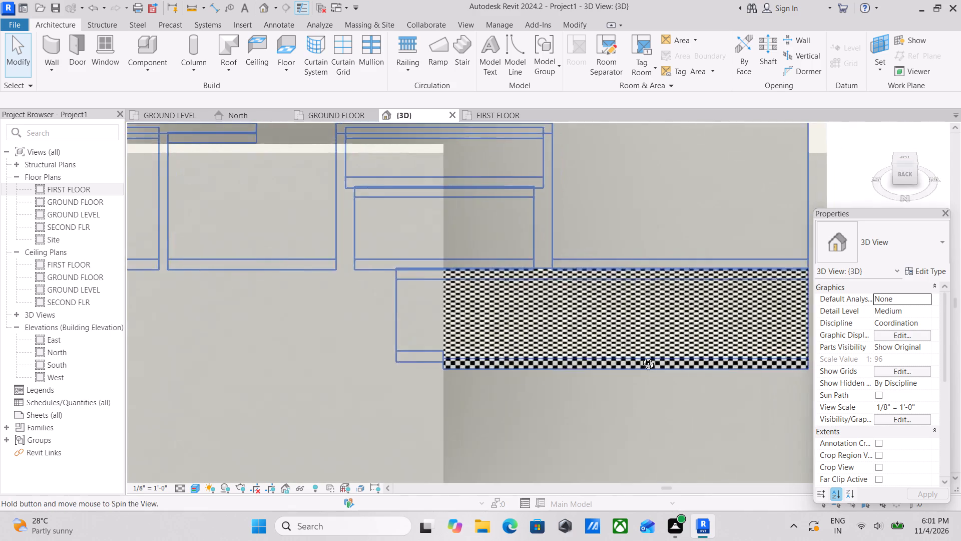
{"action": "middle_click_drag", "start_coordinate": [641, 356], "coordinate": [602, 413], "text": "shift"}
{"action": "scroll", "coordinate": [498, 273], "scroll_direction": "up", "scroll_amount": 8}
{"action": "scroll", "coordinate": [488, 264], "scroll_direction": "down", "scroll_amount": 3}
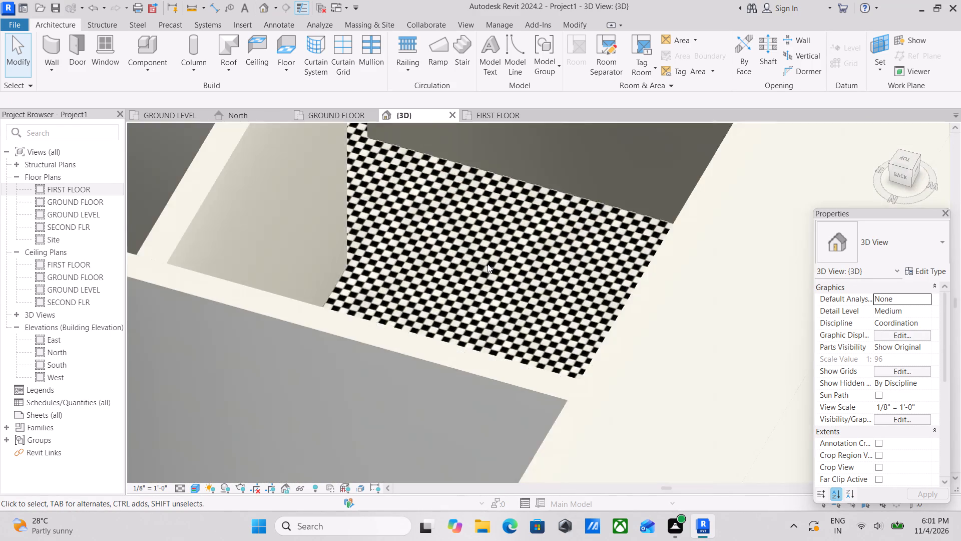
{"action": "scroll", "coordinate": [488, 264], "scroll_direction": "down", "scroll_amount": 11}
{"action": "middle_click_drag", "start_coordinate": [482, 298], "coordinate": [579, 271]}
{"action": "middle_click_drag", "start_coordinate": [531, 341], "coordinate": [533, 324]}
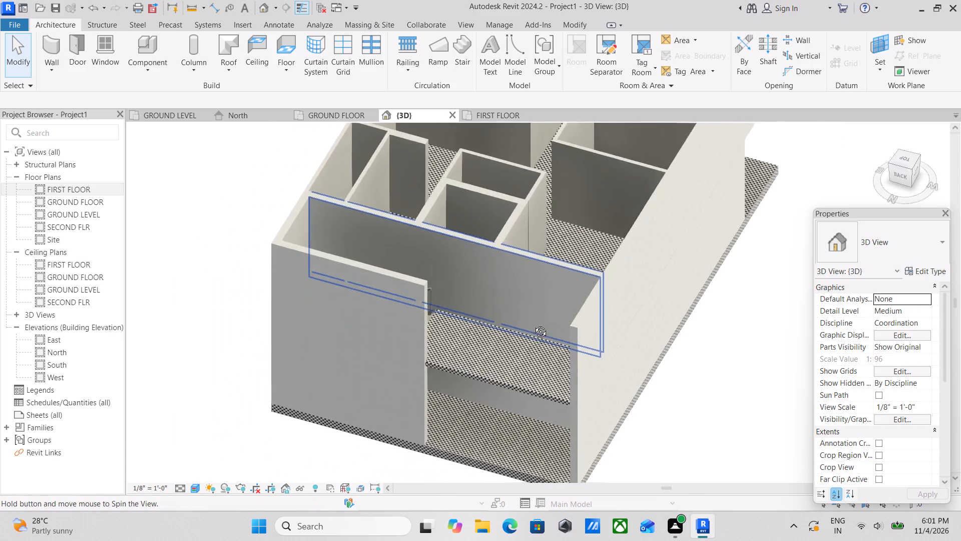
{"action": "middle_click_drag", "start_coordinate": [533, 324], "coordinate": [496, 260]}
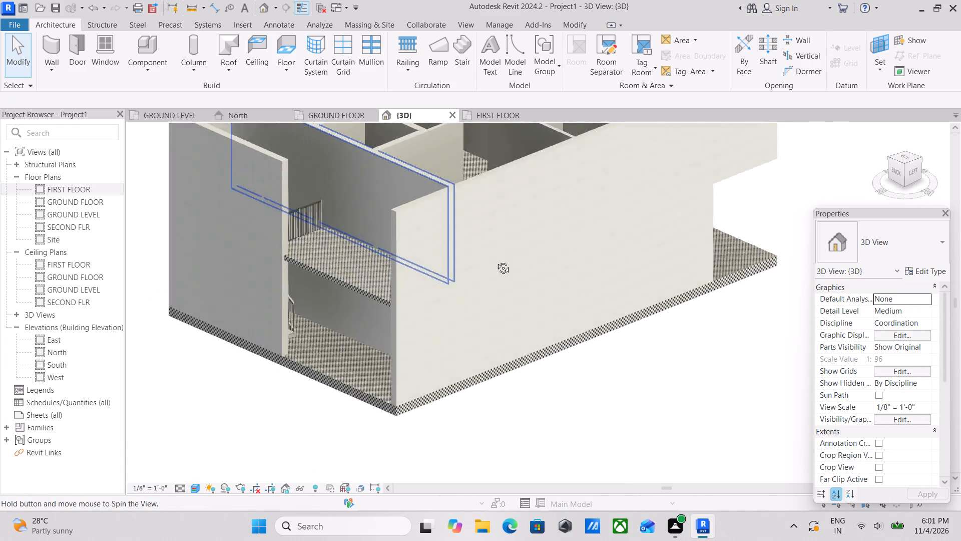
{"action": "middle_click_drag", "start_coordinate": [496, 260], "coordinate": [498, 261]}
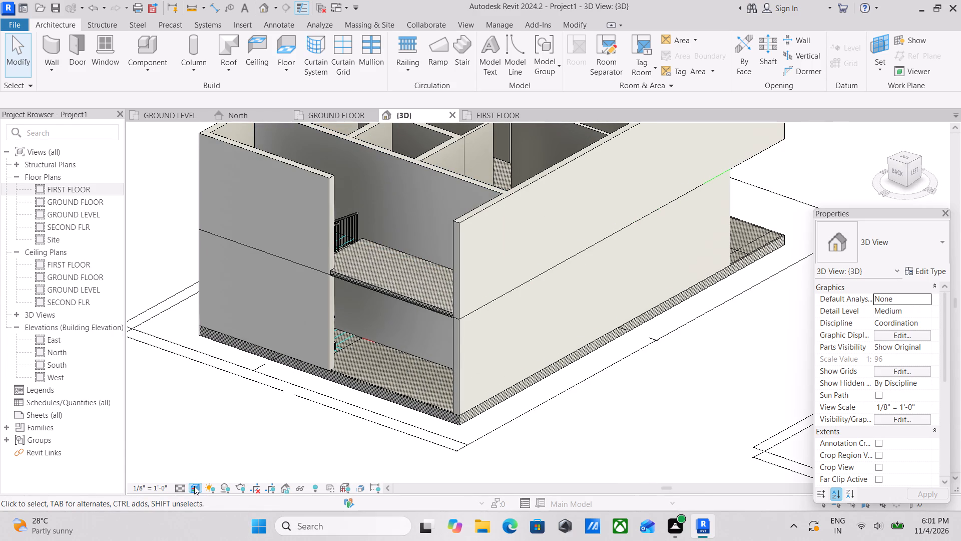
Return the 3D view to the Shaded visual style and inspect the first-floor slab edge at the north opening.
{"action": "left_click", "coordinate": [194, 486]}
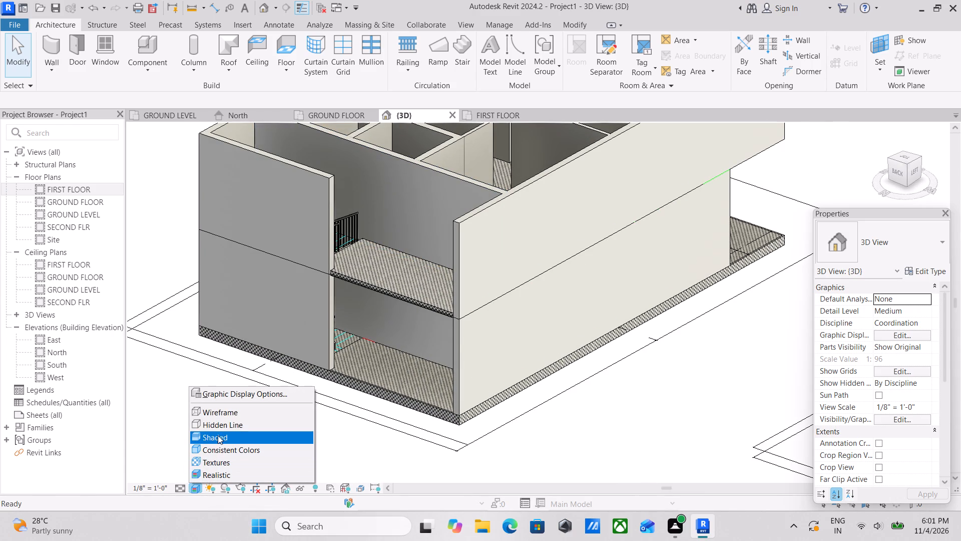
{"action": "left_click", "coordinate": [218, 435]}
{"action": "scroll", "coordinate": [439, 316], "scroll_direction": "up", "scroll_amount": 4}
{"action": "scroll", "coordinate": [439, 316], "scroll_direction": "down", "scroll_amount": 2}
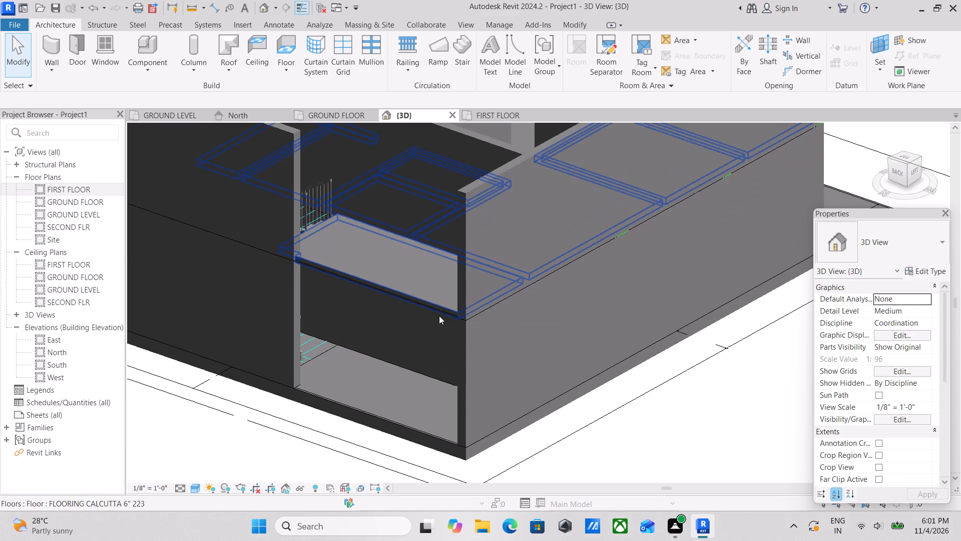
{"action": "middle_click_drag", "start_coordinate": [443, 320], "coordinate": [466, 351], "text": "shift"}
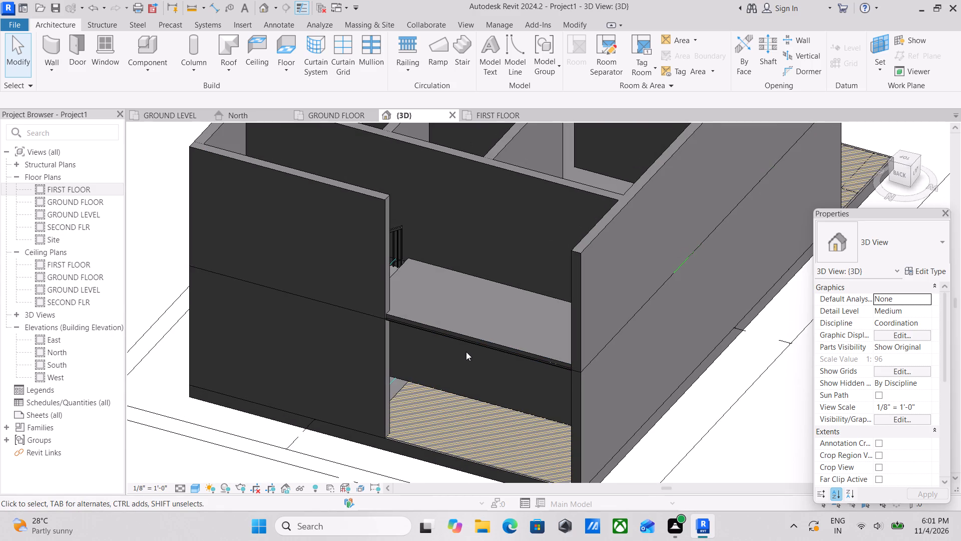
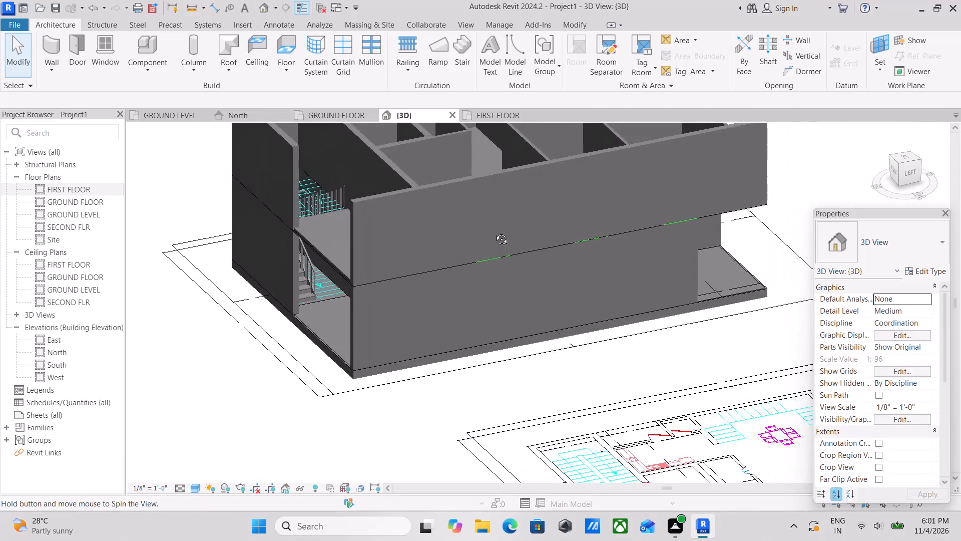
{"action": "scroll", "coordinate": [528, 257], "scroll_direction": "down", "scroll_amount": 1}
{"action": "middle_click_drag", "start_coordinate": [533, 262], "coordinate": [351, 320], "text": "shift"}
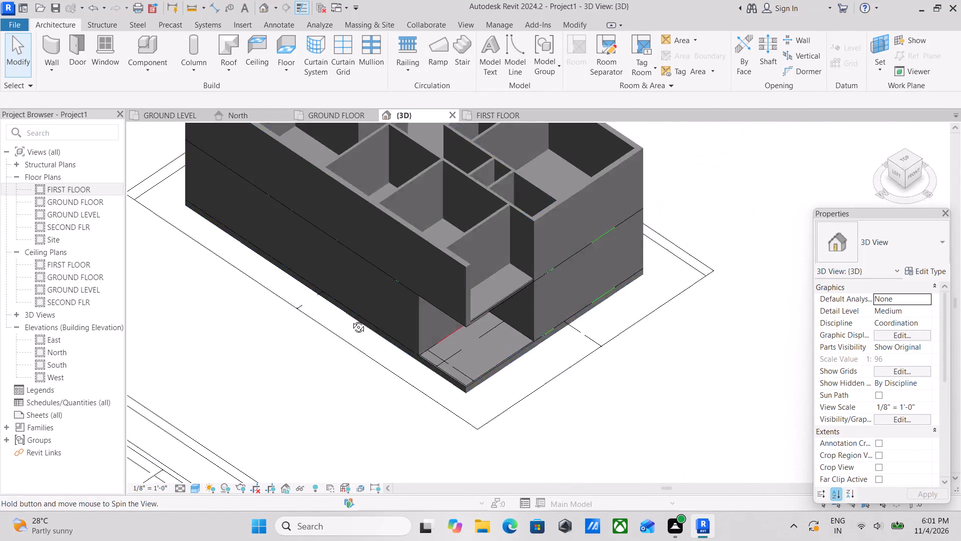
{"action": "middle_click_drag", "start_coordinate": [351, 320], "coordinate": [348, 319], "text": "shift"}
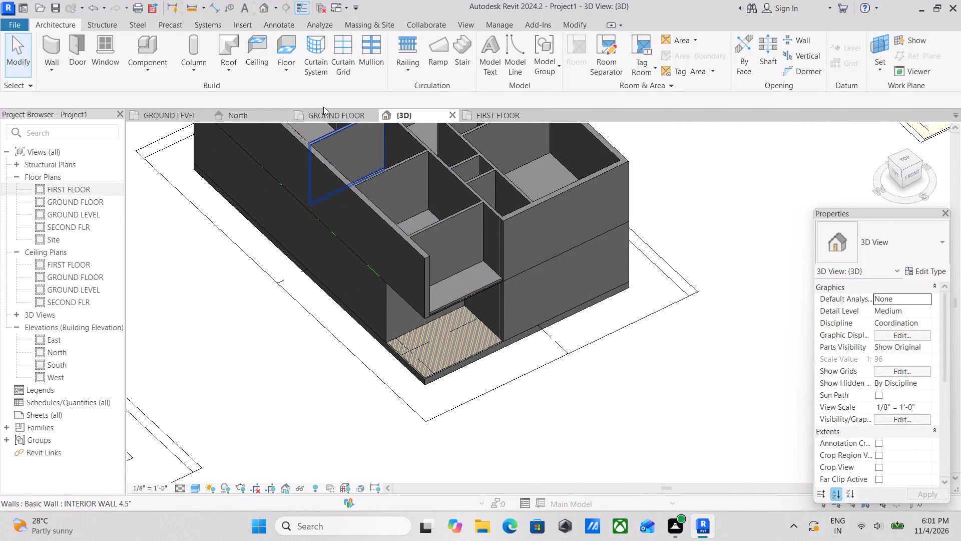
Open the GROUND FLOOR plan at the wall between the living area and the front porch and start the Door command.
{"action": "left_click", "coordinate": [322, 117]}
{"action": "scroll", "coordinate": [496, 301], "scroll_direction": "down", "scroll_amount": 3}
{"action": "middle_click_drag", "start_coordinate": [492, 293], "coordinate": [520, 167]}
{"action": "scroll", "coordinate": [503, 334], "scroll_direction": "up", "scroll_amount": 2}
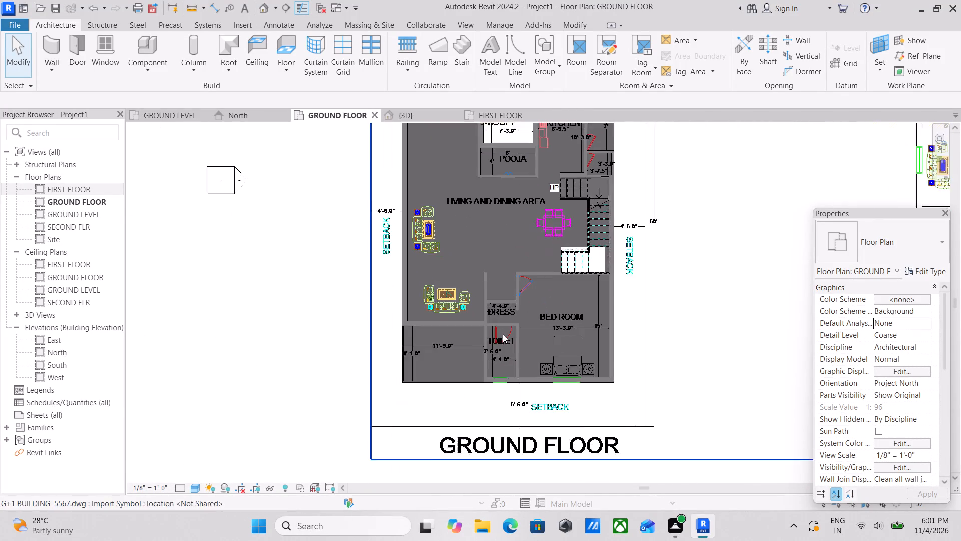
{"action": "middle_click_drag", "start_coordinate": [481, 317], "coordinate": [506, 358]}
{"action": "scroll", "coordinate": [466, 388], "scroll_direction": "up", "scroll_amount": 3}
{"action": "scroll", "coordinate": [466, 290], "scroll_direction": "up", "scroll_amount": 3}
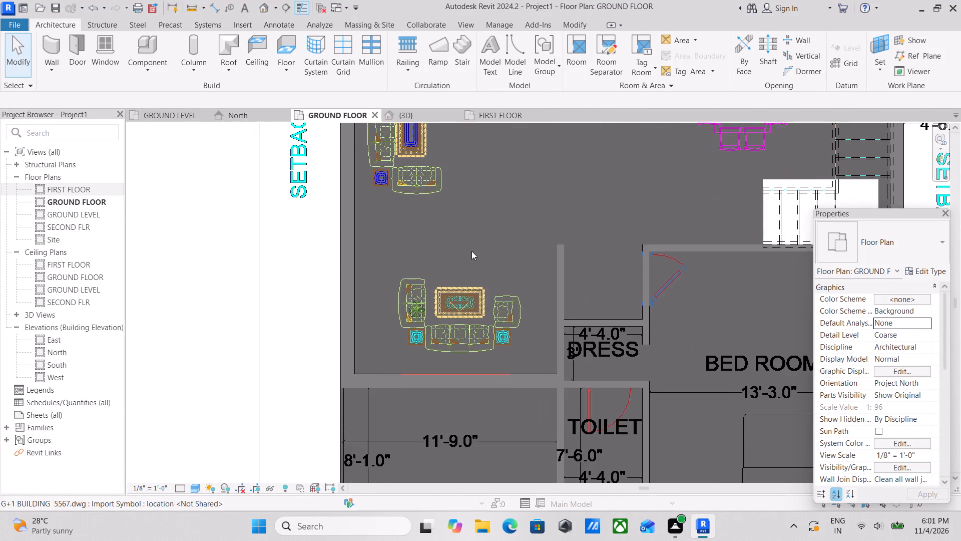
{"action": "middle_click_drag", "start_coordinate": [473, 251], "coordinate": [535, 263]}
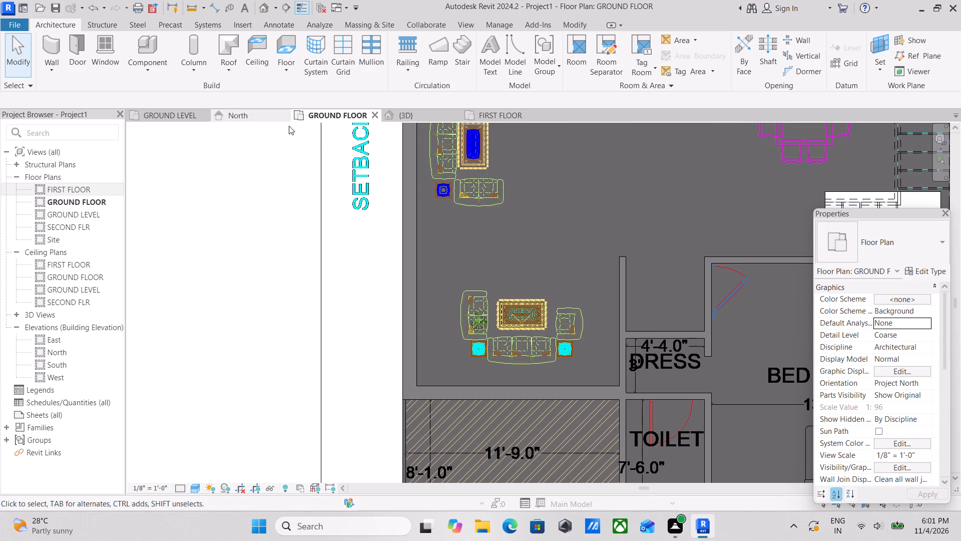
{"action": "key", "text": "d"}
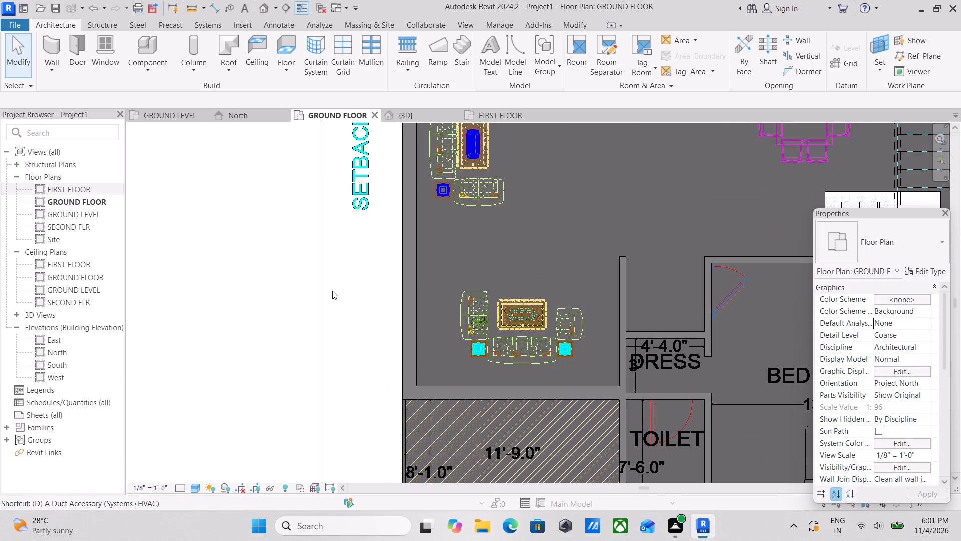
{"action": "key", "text": "r"}
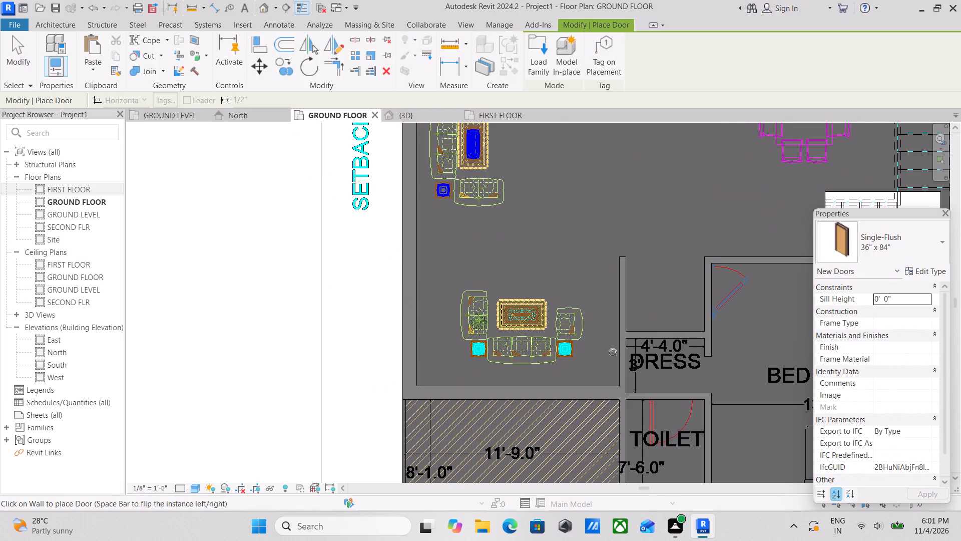
Open the Doors folder of the US family library for loading a door family.
{"action": "left_click", "coordinate": [539, 41]}
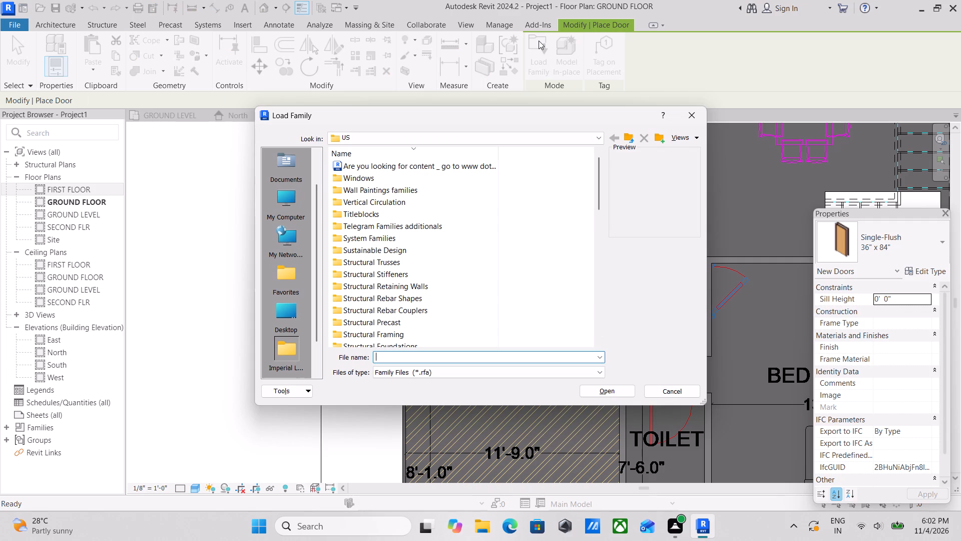
{"action": "scroll", "coordinate": [401, 288], "scroll_direction": "down", "scroll_amount": 2}
{"action": "scroll", "coordinate": [354, 276], "scroll_direction": "up", "scroll_amount": 5}
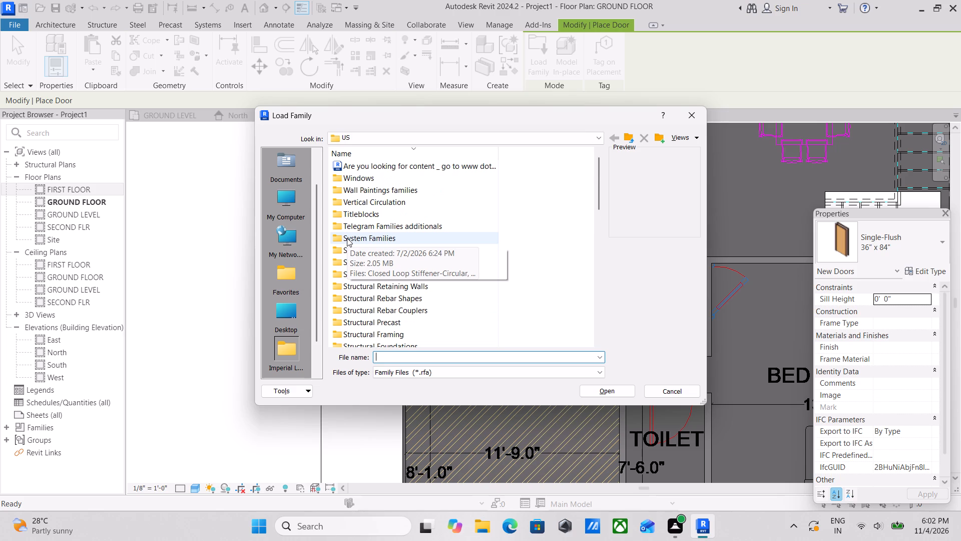
{"action": "scroll", "coordinate": [402, 281], "scroll_direction": "down", "scroll_amount": 2}
{"action": "scroll", "coordinate": [401, 282], "scroll_direction": "up", "scroll_amount": 2}
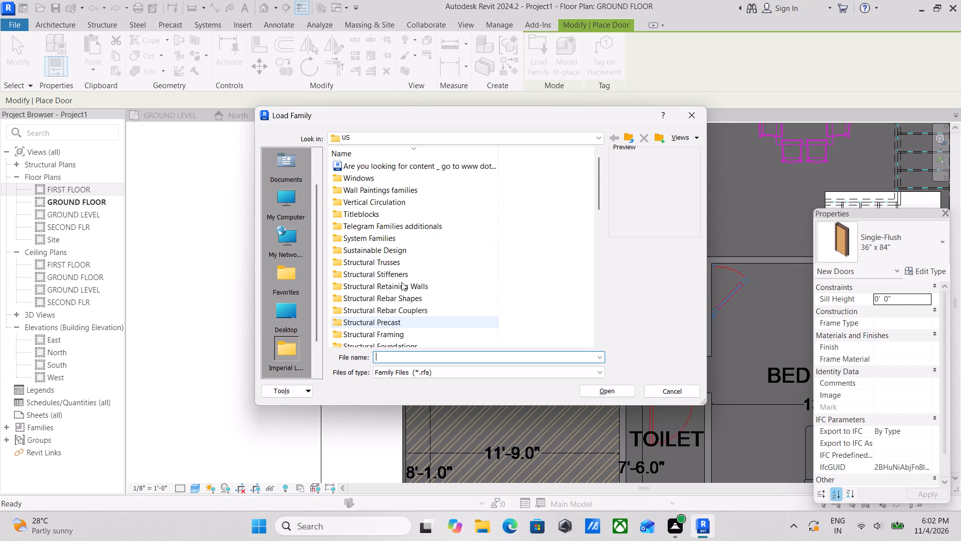
{"action": "scroll", "coordinate": [401, 282], "scroll_direction": "up", "scroll_amount": 4}
{"action": "scroll", "coordinate": [384, 245], "scroll_direction": "down", "scroll_amount": 1}
{"action": "scroll", "coordinate": [384, 245], "scroll_direction": "up", "scroll_amount": 2}
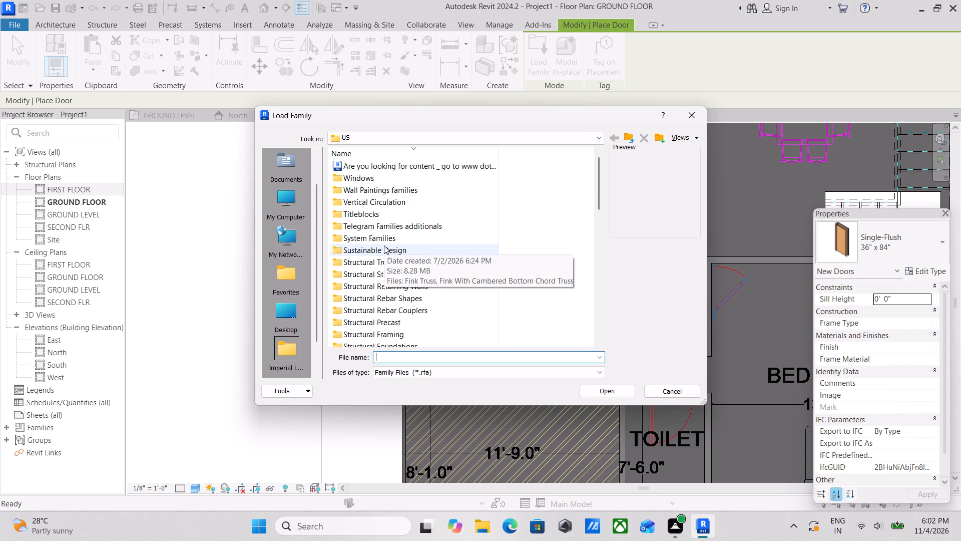
{"action": "scroll", "coordinate": [384, 245], "scroll_direction": "down", "scroll_amount": 2}
{"action": "scroll", "coordinate": [374, 264], "scroll_direction": "up", "scroll_amount": 3}
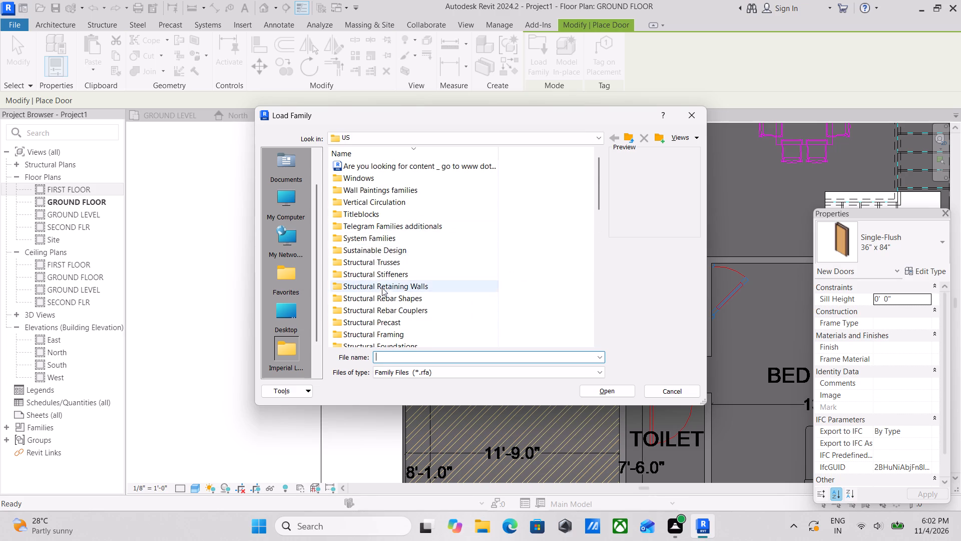
{"action": "scroll", "coordinate": [372, 319], "scroll_direction": "down", "scroll_amount": 7}
{"action": "scroll", "coordinate": [367, 305], "scroll_direction": "up", "scroll_amount": 4}
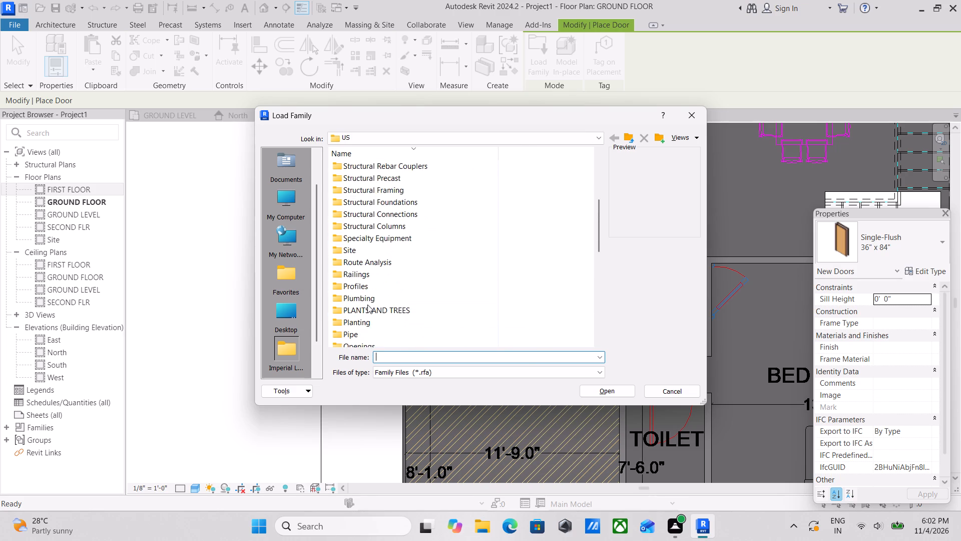
{"action": "scroll", "coordinate": [367, 305], "scroll_direction": "up", "scroll_amount": 6}
{"action": "scroll", "coordinate": [368, 228], "scroll_direction": "down", "scroll_amount": 7}
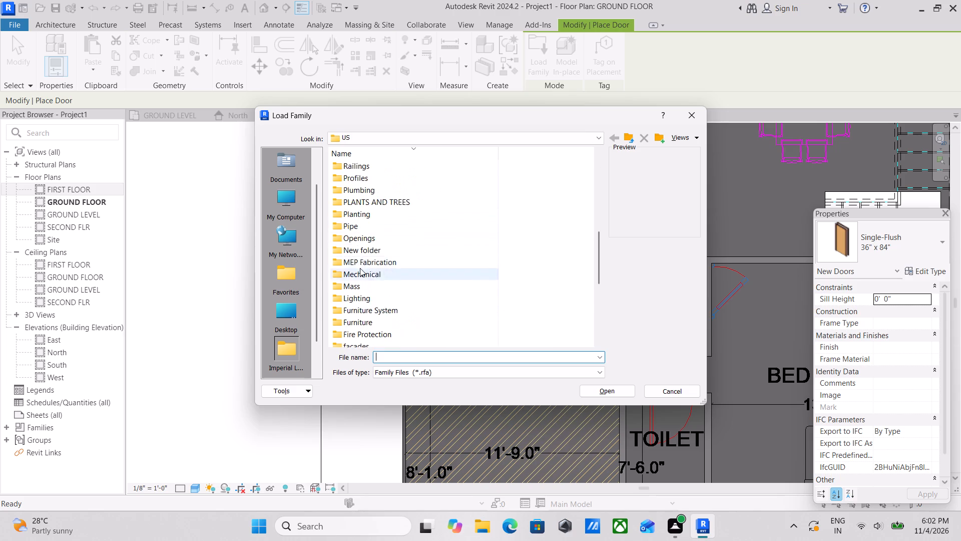
{"action": "scroll", "coordinate": [360, 269], "scroll_direction": "down", "scroll_amount": 5}
{"action": "scroll", "coordinate": [360, 269], "scroll_direction": "up", "scroll_amount": 1}
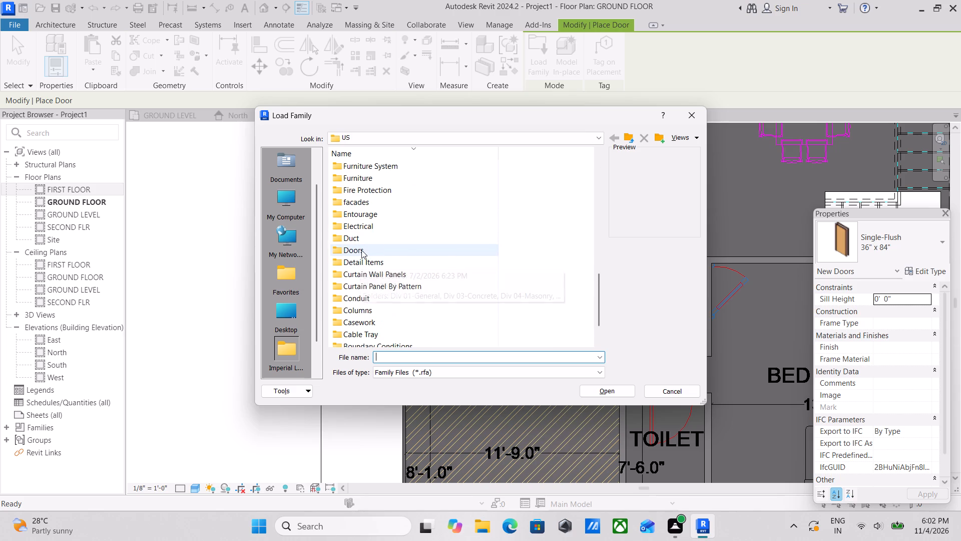
{"action": "double_click", "coordinate": [361, 250]}
Compare the previews of the double-glass, flush-panel, sliding and curtain-wall door families in the Doors folder.
{"action": "left_click", "coordinate": [359, 179]}
{"action": "left_click", "coordinate": [388, 240]}
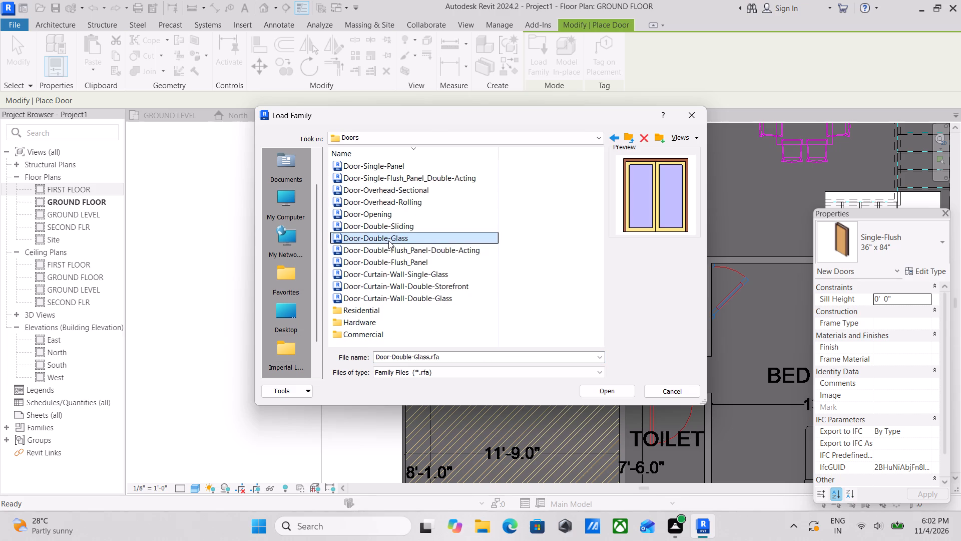
{"action": "left_click", "coordinate": [387, 258]}
{"action": "left_click", "coordinate": [384, 244]}
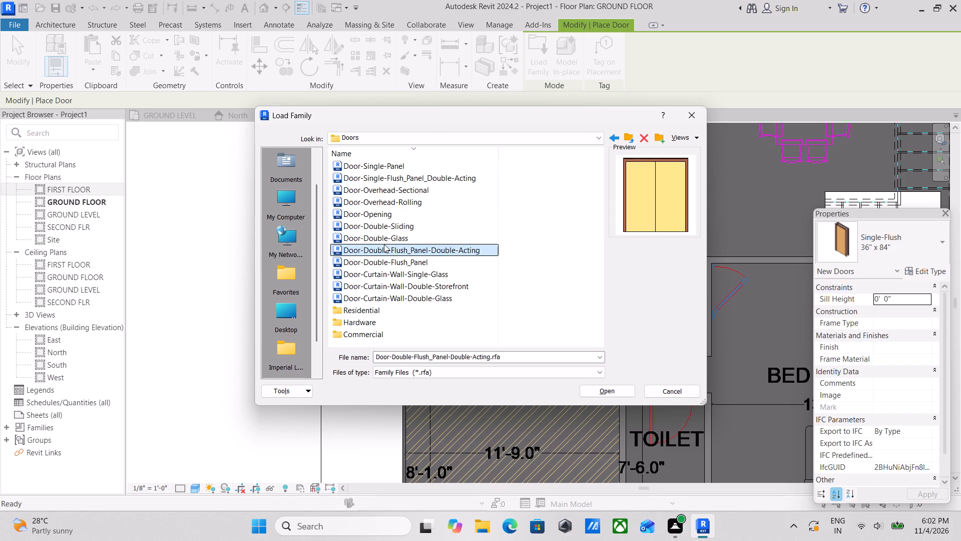
{"action": "left_click", "coordinate": [379, 237]}
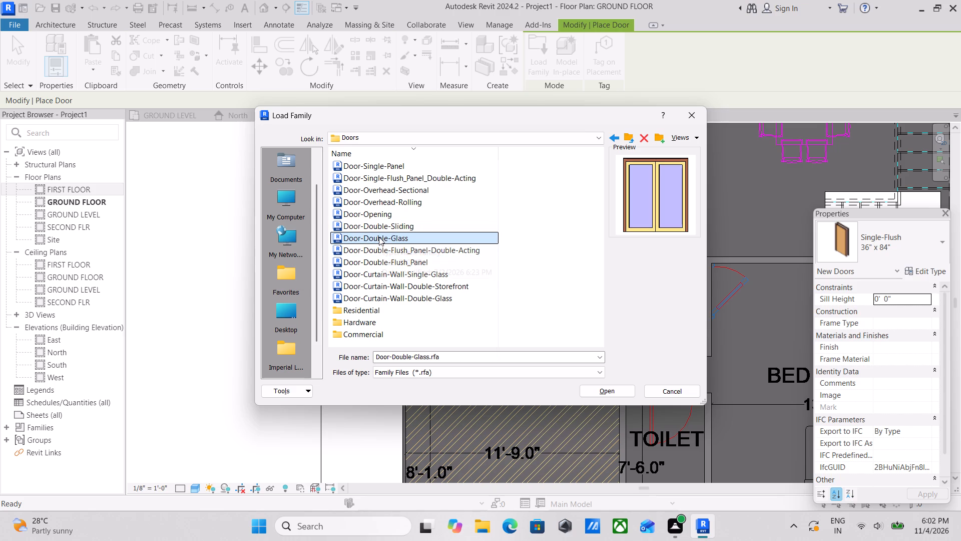
{"action": "left_click", "coordinate": [404, 288]}
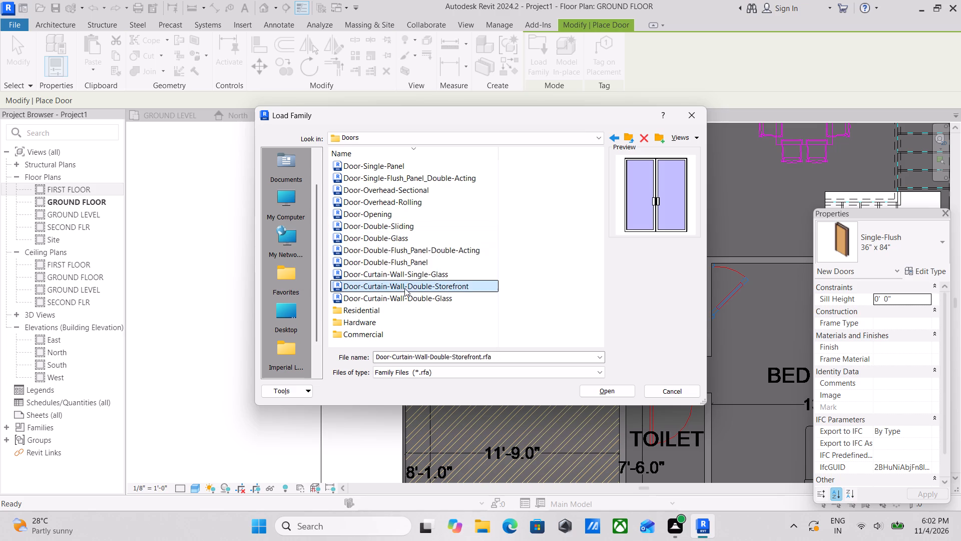
{"action": "left_click", "coordinate": [393, 303]}
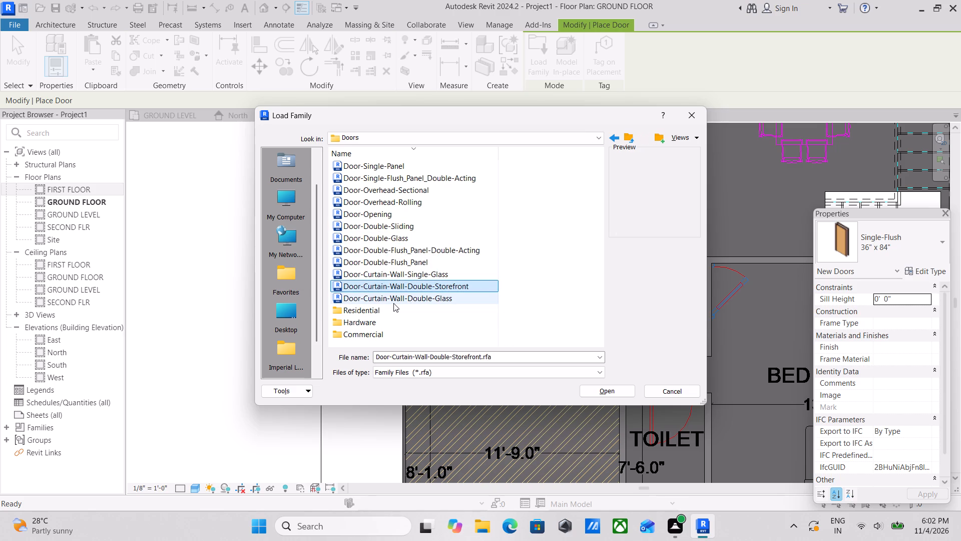
{"action": "left_click", "coordinate": [383, 279]}
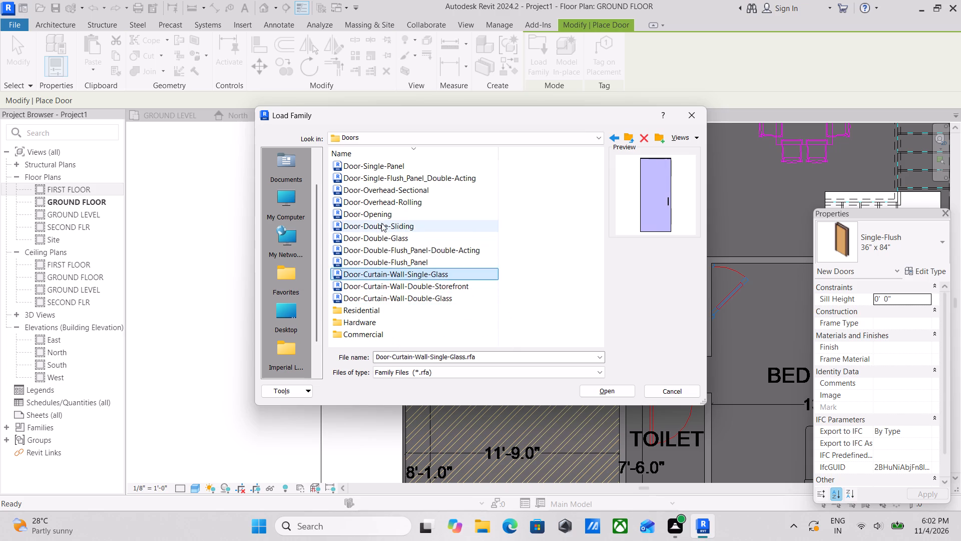
{"action": "left_click", "coordinate": [381, 222]}
{"action": "left_click", "coordinate": [383, 236]}
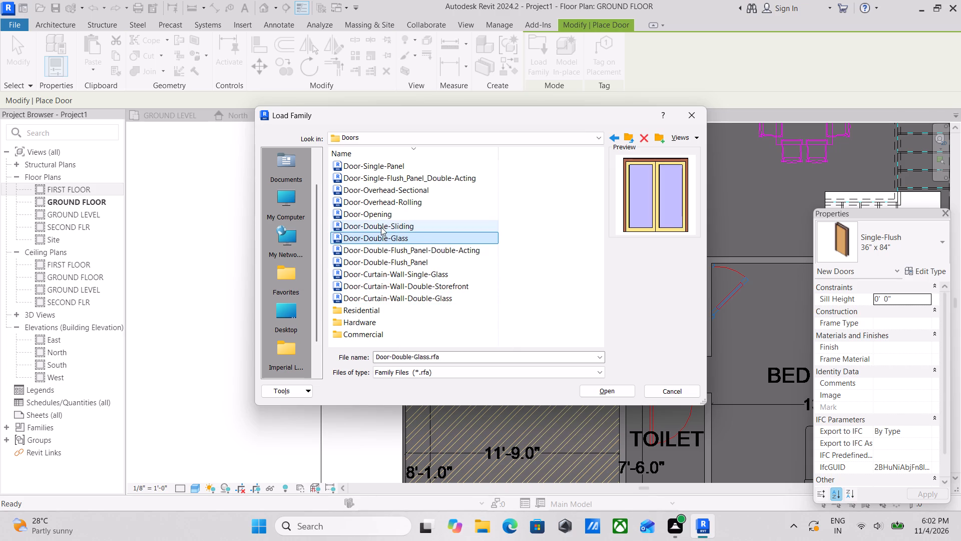
{"action": "left_click", "coordinate": [381, 227]}
{"action": "left_click", "coordinate": [384, 238]}
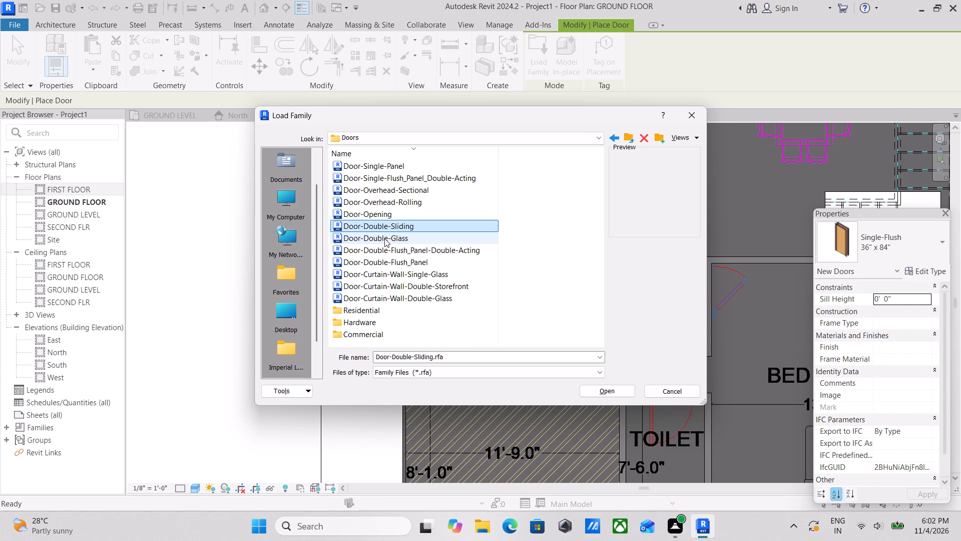
{"action": "left_click", "coordinate": [367, 224]}
Load the Door-Double-Glass family with the 72" x 84" type.
{"action": "left_click", "coordinate": [385, 238]}
{"action": "left_click", "coordinate": [596, 389]}
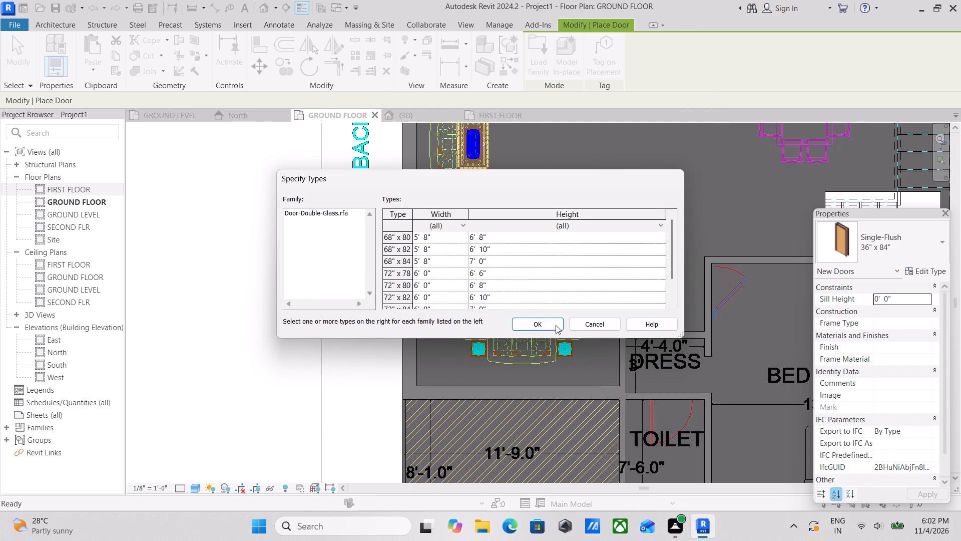
{"action": "scroll", "coordinate": [445, 246], "scroll_direction": "down", "scroll_amount": 1}
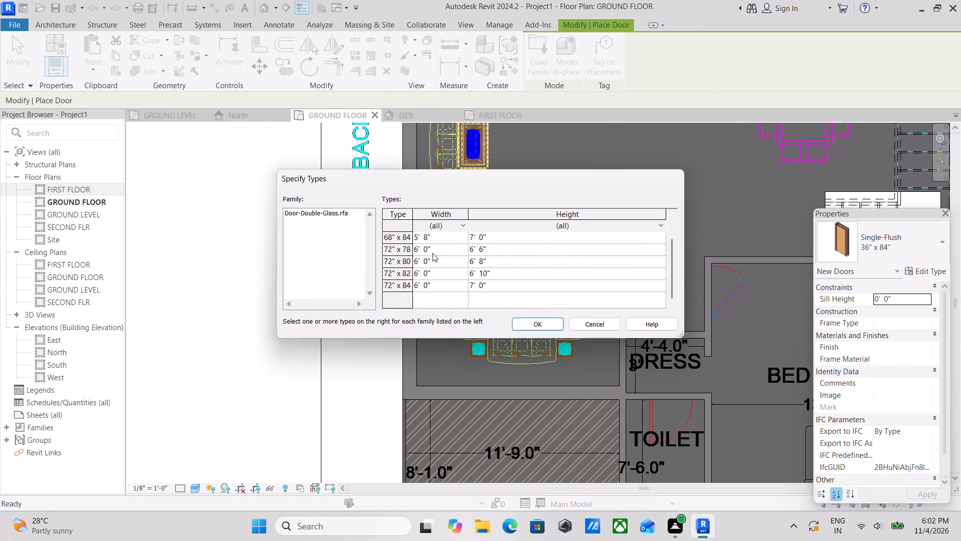
{"action": "left_click", "coordinate": [432, 289]}
{"action": "left_click", "coordinate": [526, 328]}
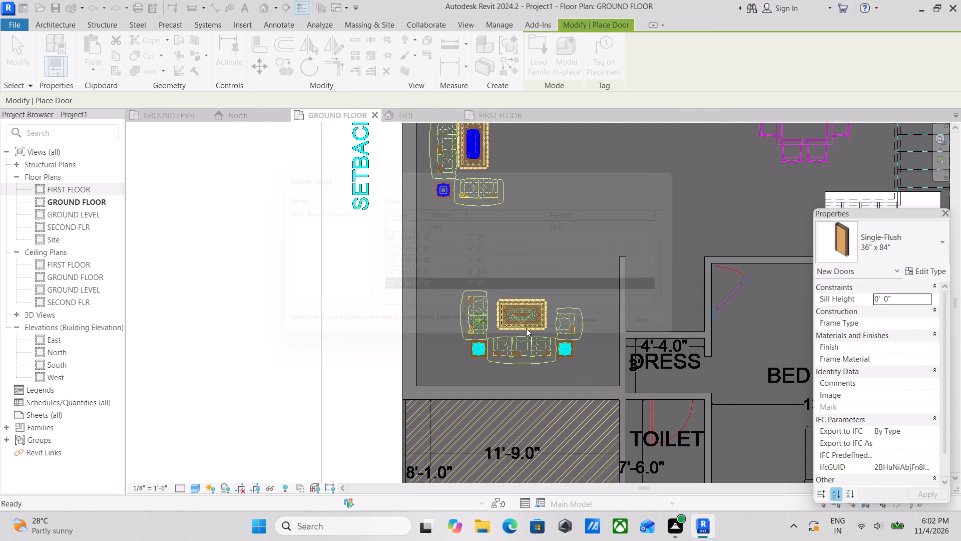
Check the fit of the double-glass door against the opening marked in the wall between the living area and porch.
{"action": "scroll", "coordinate": [523, 398], "scroll_direction": "up", "scroll_amount": 2}
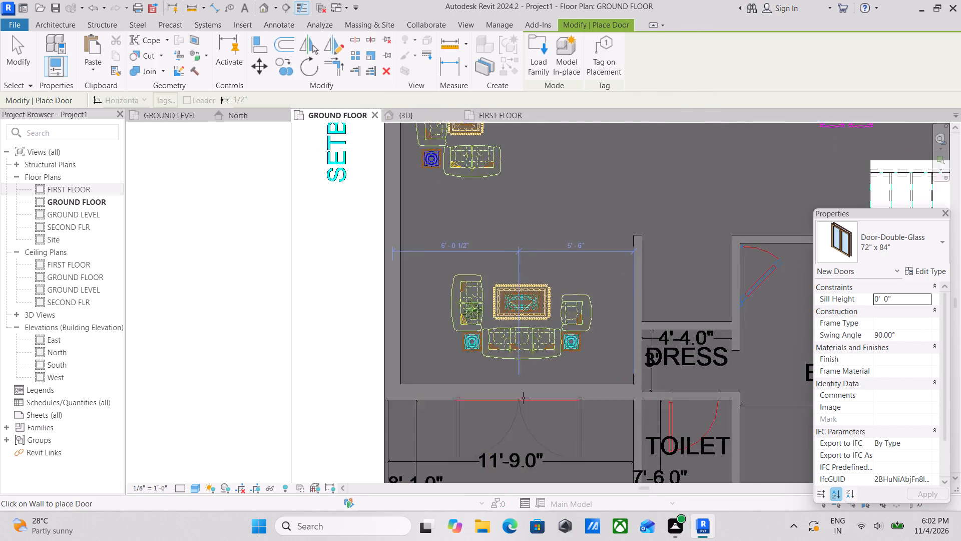
{"action": "scroll", "coordinate": [523, 398], "scroll_direction": "up", "scroll_amount": 5}
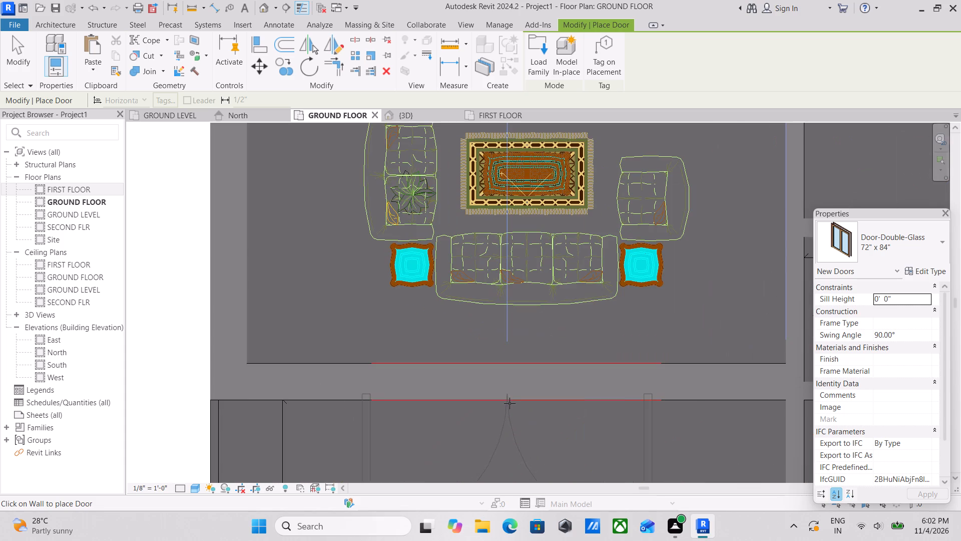
{"action": "scroll", "coordinate": [475, 378], "scroll_direction": "down", "scroll_amount": 3}
{"action": "middle_click_drag", "start_coordinate": [475, 378], "coordinate": [481, 360]}
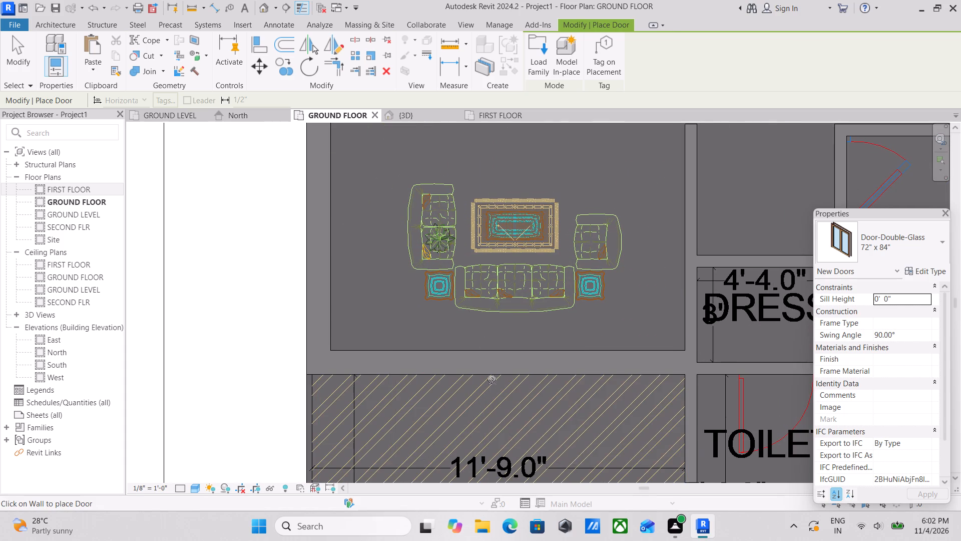
{"action": "middle_click_drag", "start_coordinate": [492, 374], "coordinate": [519, 279]}
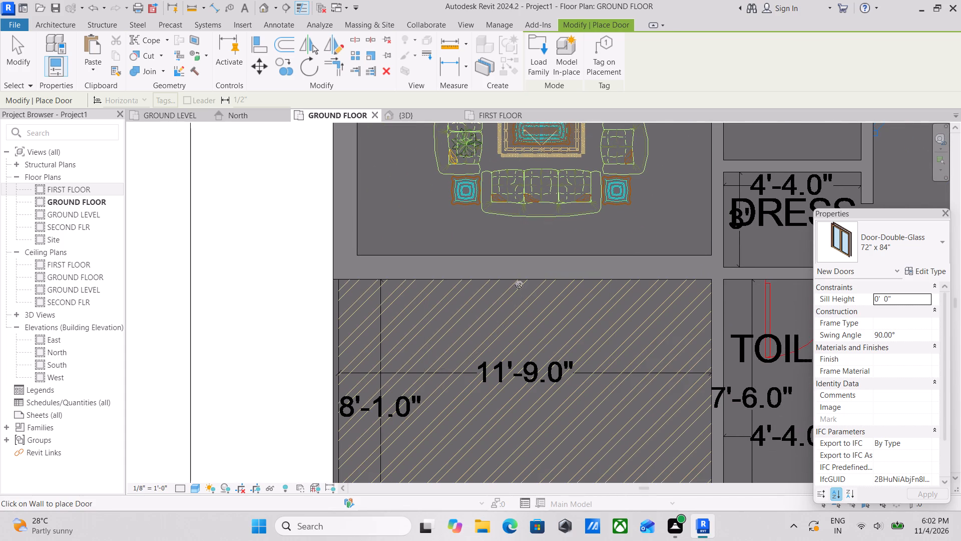
Load the Door-Double-Sliding family with the 72" x 84" type.
{"action": "left_click", "coordinate": [530, 43]}
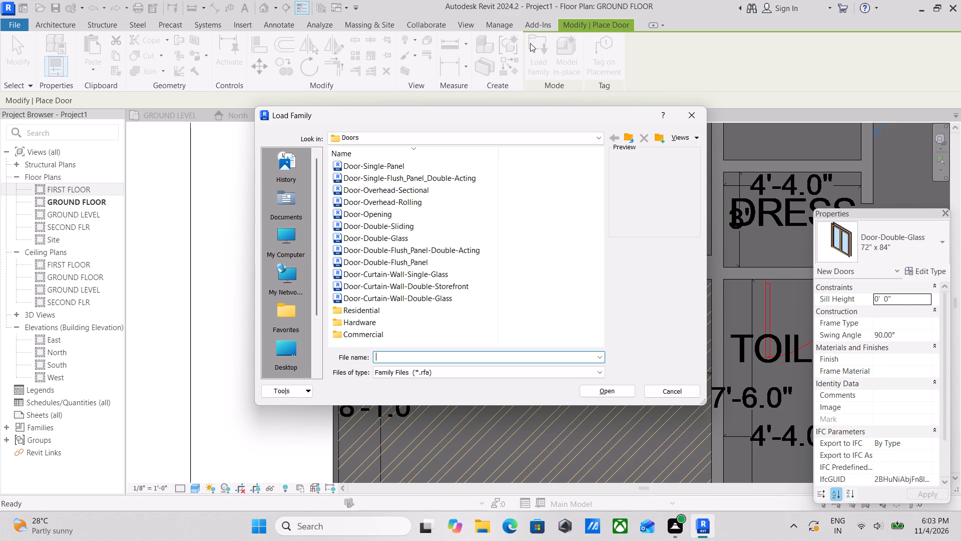
{"action": "scroll", "coordinate": [354, 224], "scroll_direction": "up", "scroll_amount": 1}
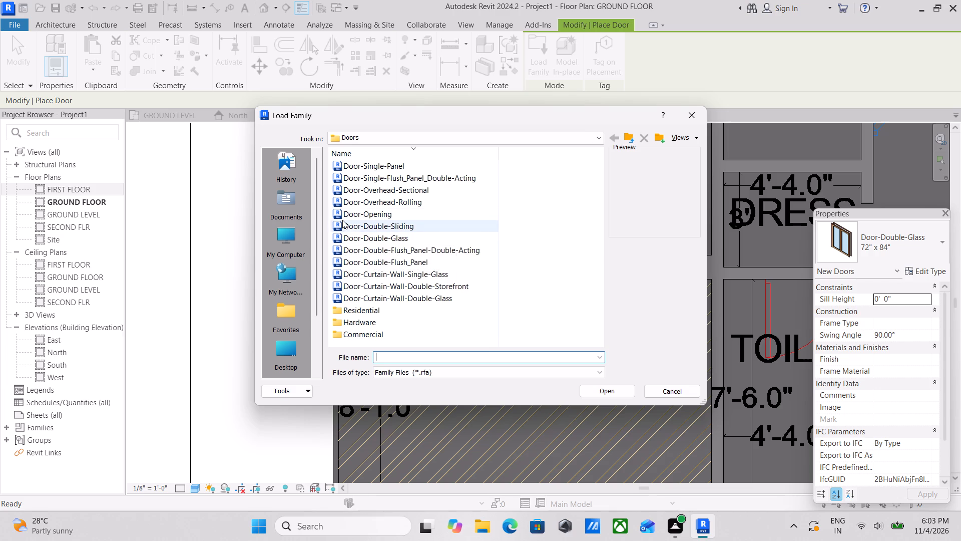
{"action": "double_click", "coordinate": [345, 230]}
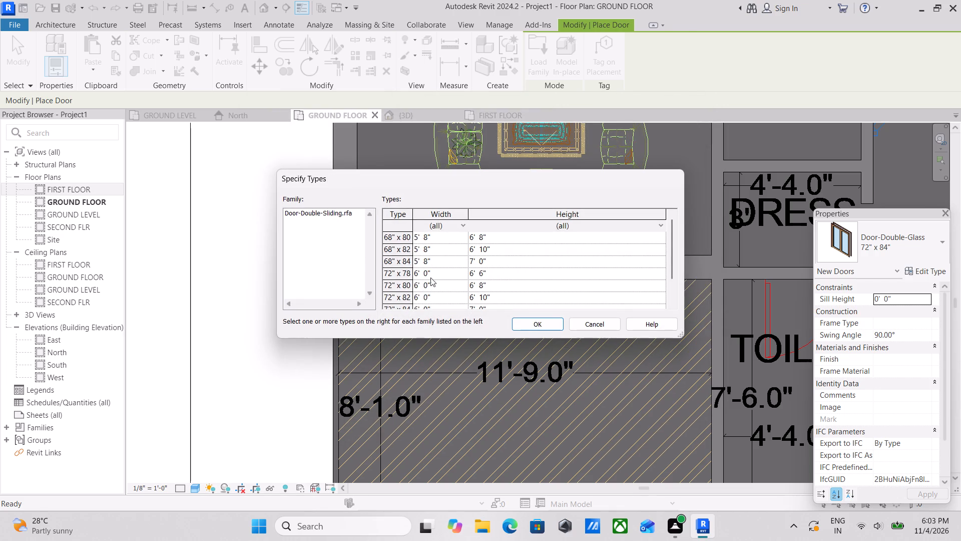
{"action": "scroll", "coordinate": [482, 268], "scroll_direction": "down", "scroll_amount": 2}
{"action": "scroll", "coordinate": [464, 268], "scroll_direction": "up", "scroll_amount": 2}
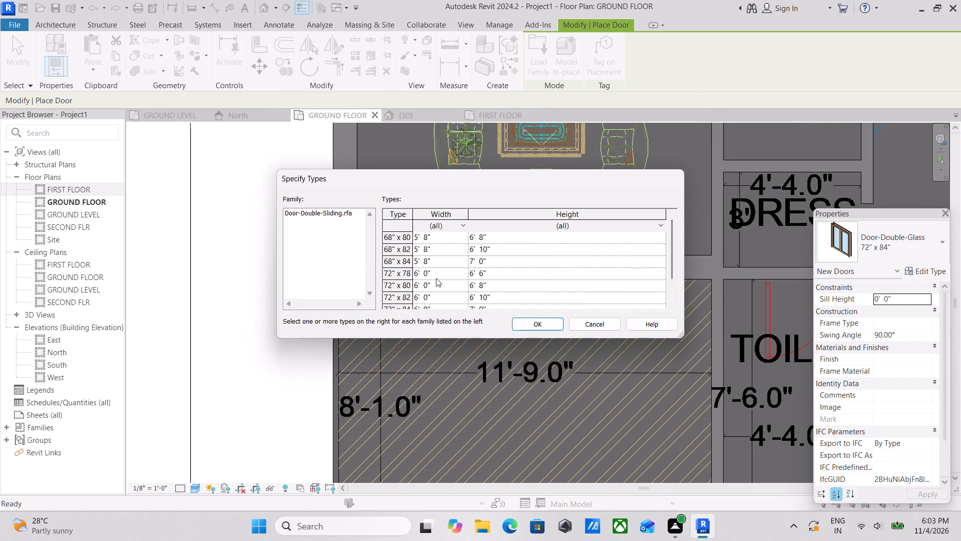
{"action": "scroll", "coordinate": [436, 278], "scroll_direction": "down", "scroll_amount": 2}
{"action": "left_click", "coordinate": [437, 284]}
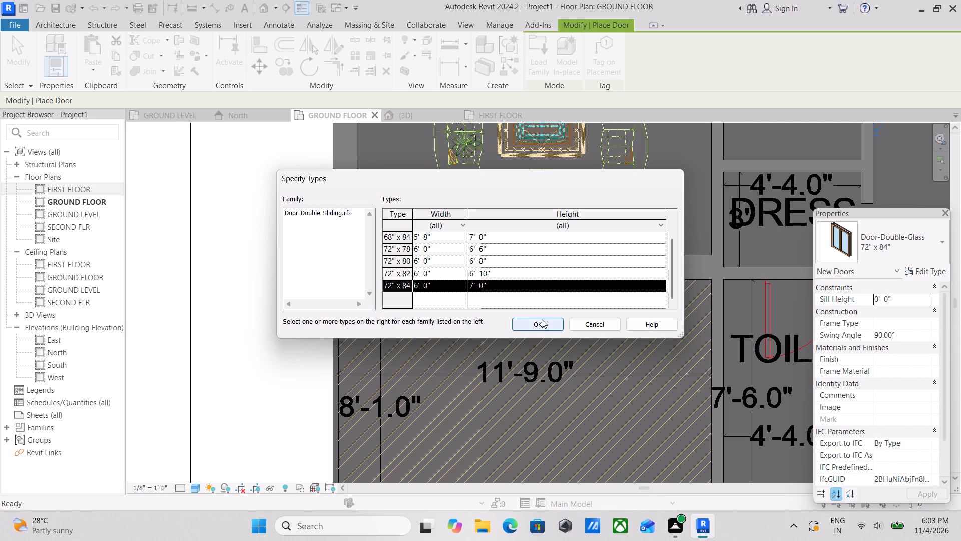
{"action": "left_click", "coordinate": [542, 319]}
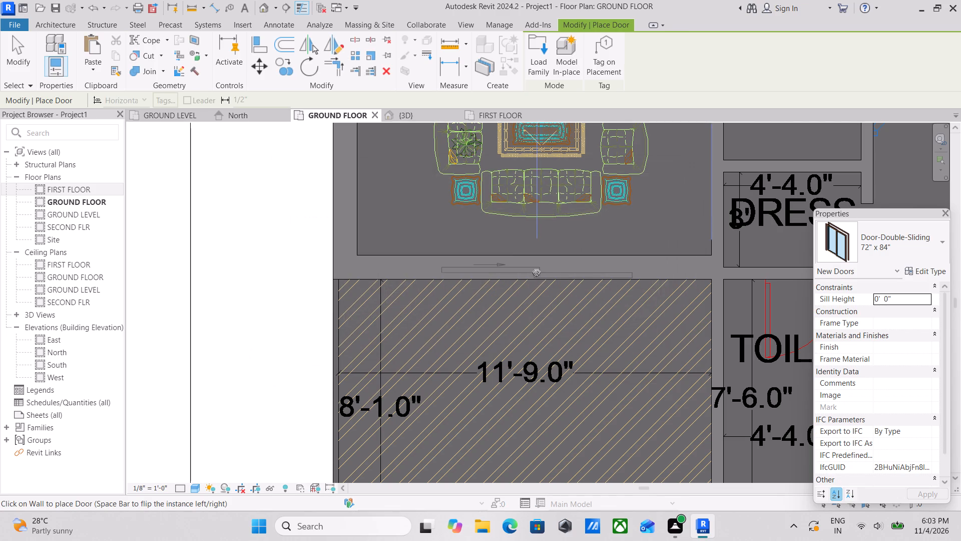
Place the double-sliding door in the wall between the living area and porch, centred about 5'-6" from the Dress-side wall.
{"action": "left_click", "coordinate": [537, 277]}
Place a second double-sliding door between the living area and the hatched area beside the stairs, centred about 4'-0" from the lift-side wall.
{"action": "scroll", "coordinate": [559, 269], "scroll_direction": "down", "scroll_amount": 1}
{"action": "middle_click_drag", "start_coordinate": [559, 269], "coordinate": [513, 278]}
{"action": "scroll", "coordinate": [550, 281], "scroll_direction": "down", "scroll_amount": 2}
{"action": "middle_click_drag", "start_coordinate": [550, 281], "coordinate": [395, 302]}
{"action": "scroll", "coordinate": [403, 305], "scroll_direction": "down", "scroll_amount": 1}
{"action": "middle_click_drag", "start_coordinate": [403, 305], "coordinate": [379, 318]}
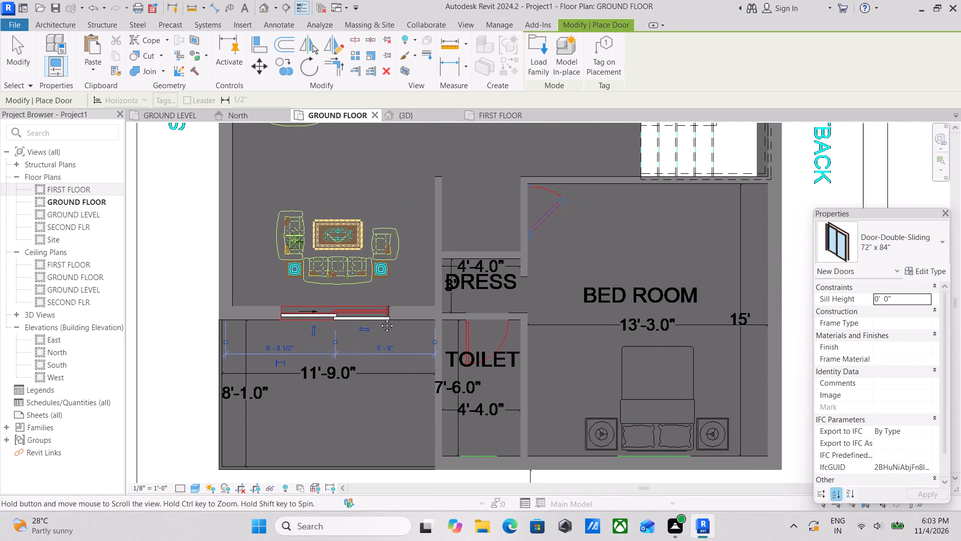
{"action": "middle_click_drag", "start_coordinate": [379, 318], "coordinate": [380, 320]}
{"action": "scroll", "coordinate": [380, 320], "scroll_direction": "down", "scroll_amount": 1}
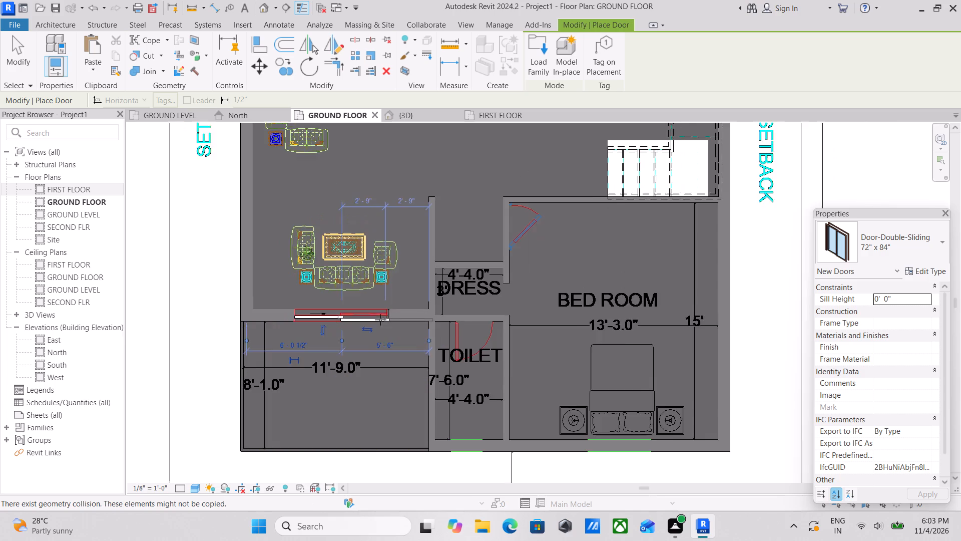
{"action": "middle_click_drag", "start_coordinate": [380, 320], "coordinate": [450, 540]}
{"action": "scroll", "coordinate": [478, 240], "scroll_direction": "down", "scroll_amount": 3}
{"action": "middle_click_drag", "start_coordinate": [482, 264], "coordinate": [485, 503]}
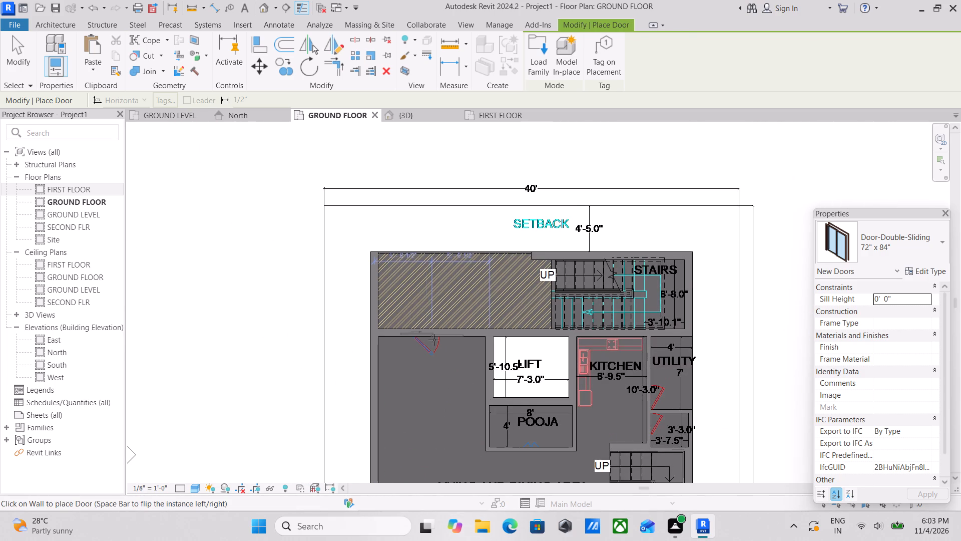
{"action": "scroll", "coordinate": [452, 340], "scroll_direction": "up", "scroll_amount": 2}
{"action": "left_click", "coordinate": [448, 339]}
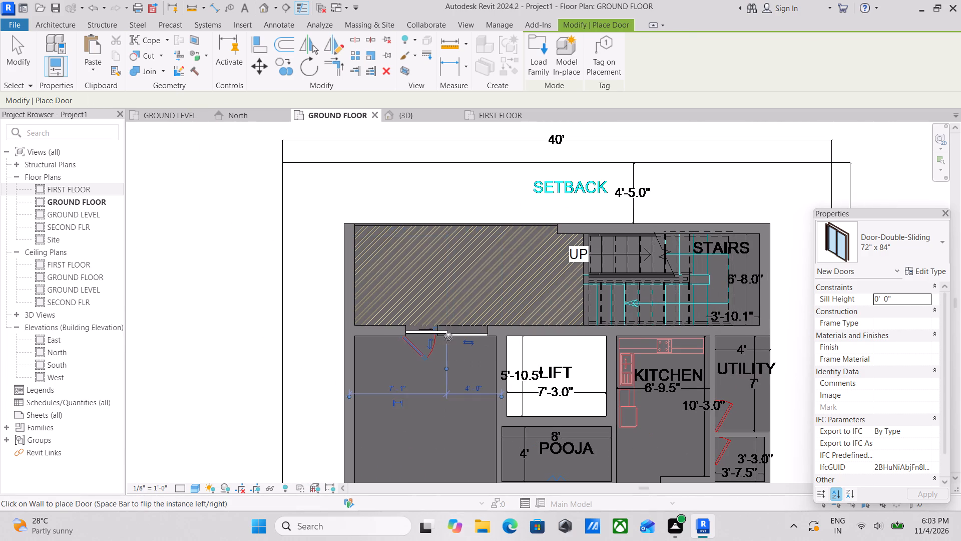
{"action": "scroll", "coordinate": [456, 335], "scroll_direction": "down", "scroll_amount": 2}
{"action": "middle_click_drag", "start_coordinate": [456, 335], "coordinate": [420, 294]}
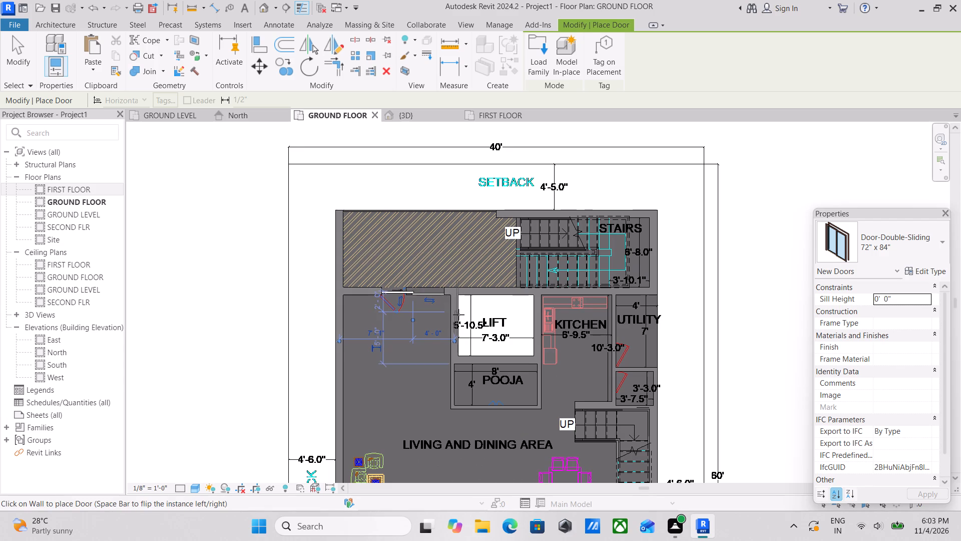
{"action": "scroll", "coordinate": [404, 295], "scroll_direction": "up", "scroll_amount": 4}
{"action": "key", "text": "Escape"}
{"action": "scroll", "coordinate": [437, 308], "scroll_direction": "up", "scroll_amount": 3}
{"action": "key", "text": "Escape"}
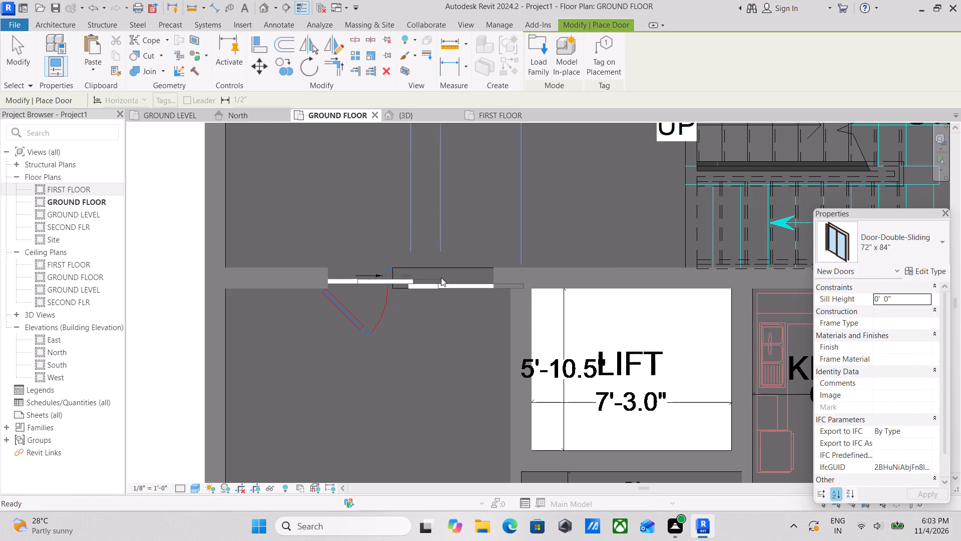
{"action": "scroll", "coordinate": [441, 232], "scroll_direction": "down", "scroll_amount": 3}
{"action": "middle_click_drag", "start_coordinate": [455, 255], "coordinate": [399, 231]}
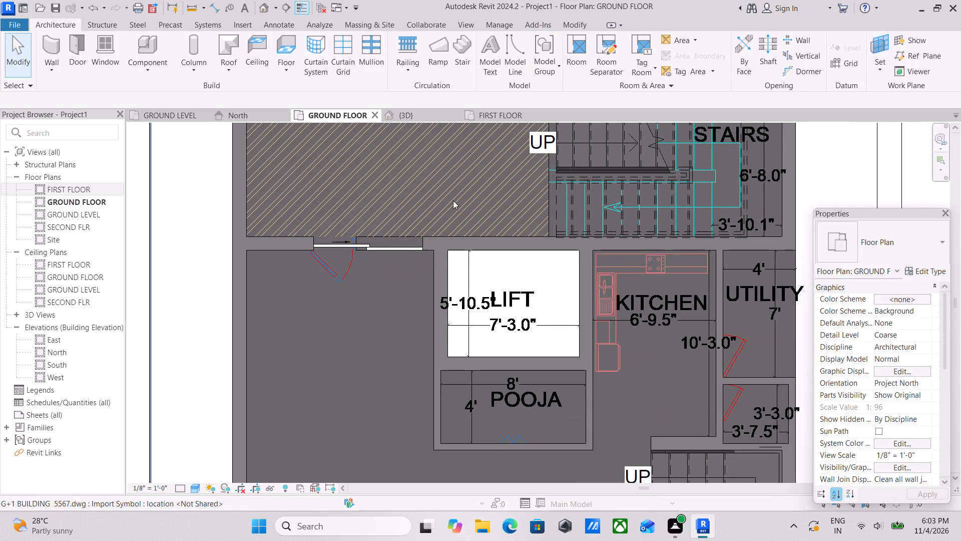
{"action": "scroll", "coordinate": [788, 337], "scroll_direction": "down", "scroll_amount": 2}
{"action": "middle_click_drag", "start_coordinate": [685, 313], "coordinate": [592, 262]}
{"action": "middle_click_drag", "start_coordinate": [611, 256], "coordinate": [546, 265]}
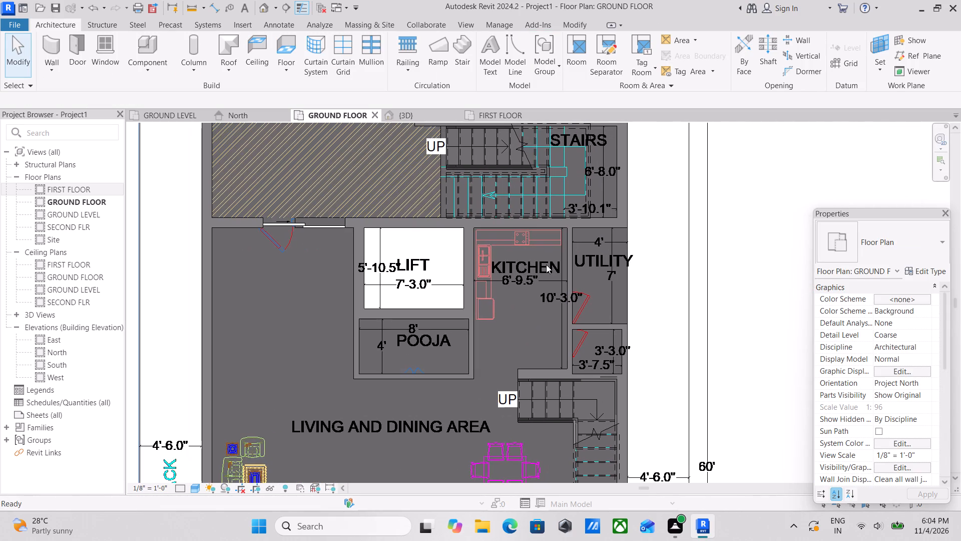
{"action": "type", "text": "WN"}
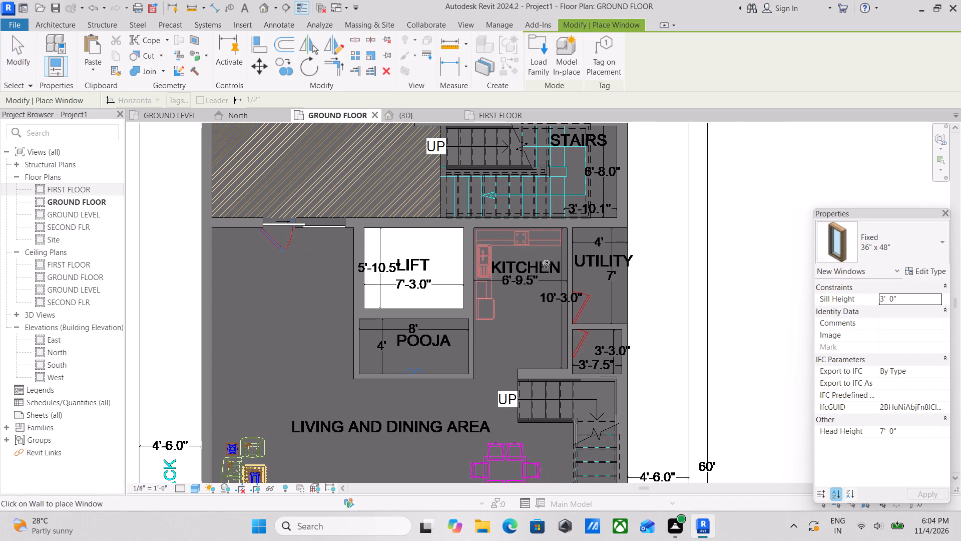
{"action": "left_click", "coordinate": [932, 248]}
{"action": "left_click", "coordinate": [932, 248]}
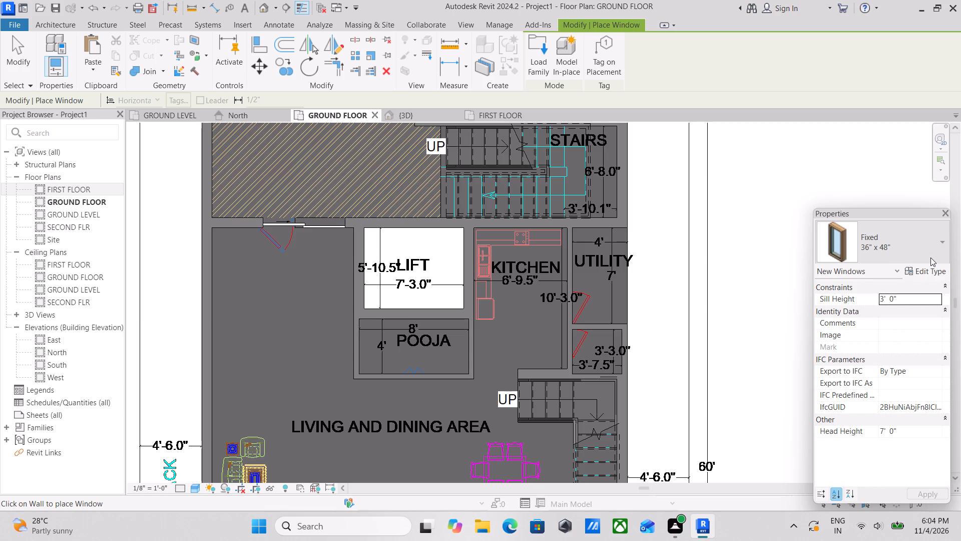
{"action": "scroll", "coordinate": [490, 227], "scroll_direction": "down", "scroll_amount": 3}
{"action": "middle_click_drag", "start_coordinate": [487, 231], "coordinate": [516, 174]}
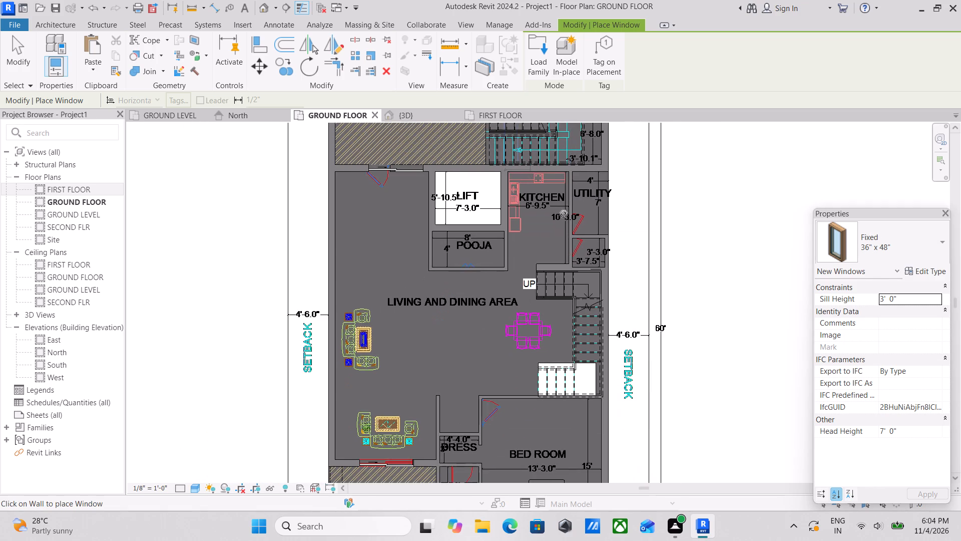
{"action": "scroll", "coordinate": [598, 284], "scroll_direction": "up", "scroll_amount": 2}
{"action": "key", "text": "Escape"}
Compare the previews of the interior, garage and exterior door families in the Residential subfolder of Doors.
{"action": "type", "text": "DR"}
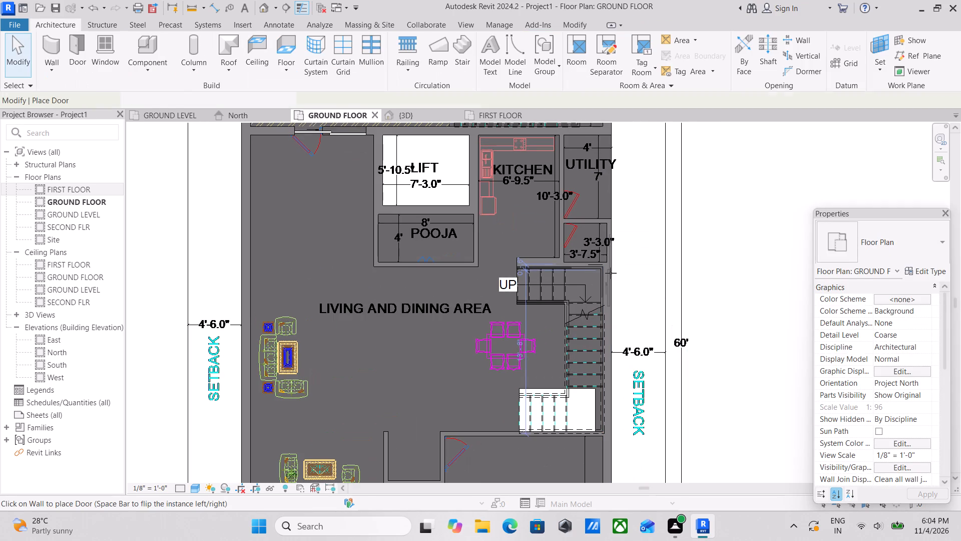
{"action": "middle_click_drag", "start_coordinate": [459, 340], "coordinate": [470, 242]}
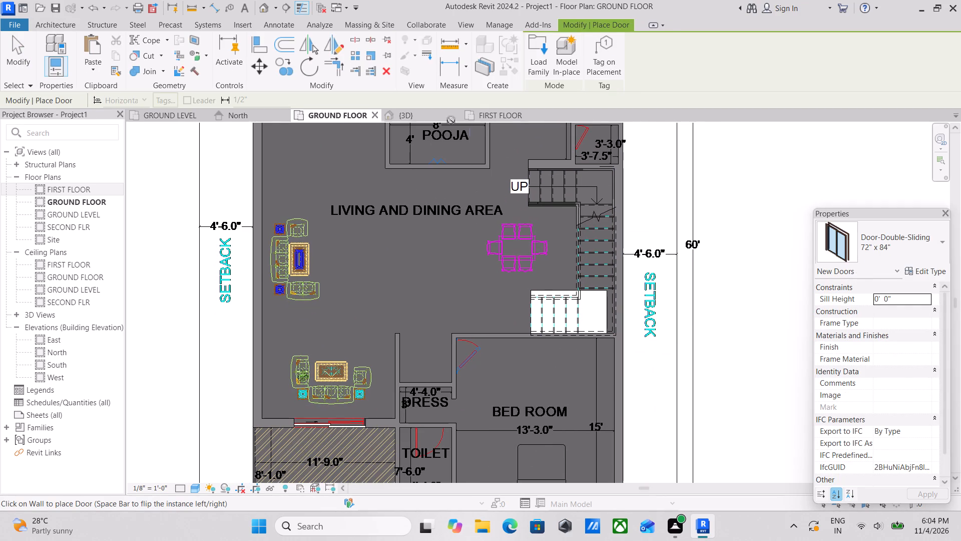
{"action": "left_click", "coordinate": [538, 59]}
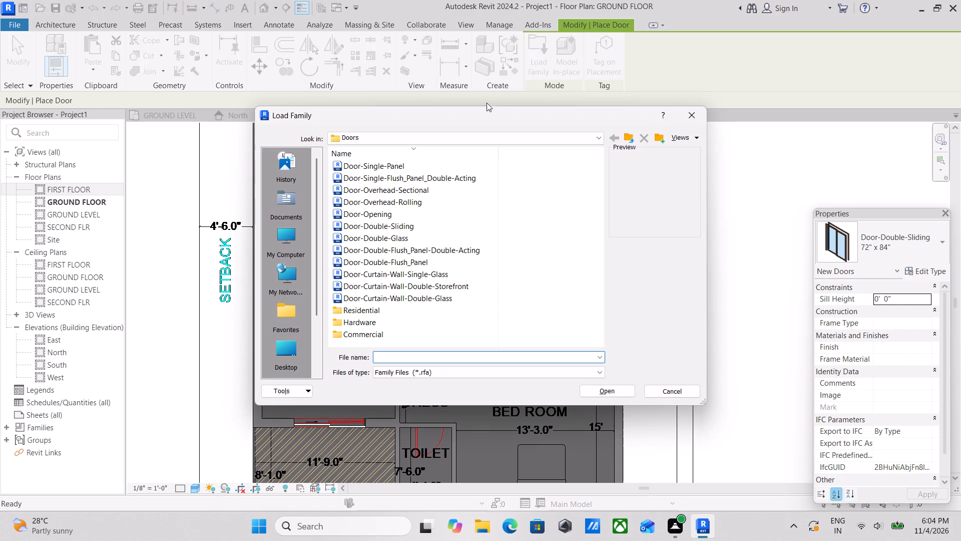
{"action": "scroll", "coordinate": [397, 287], "scroll_direction": "down", "scroll_amount": 2}
{"action": "scroll", "coordinate": [377, 326], "scroll_direction": "up", "scroll_amount": 1}
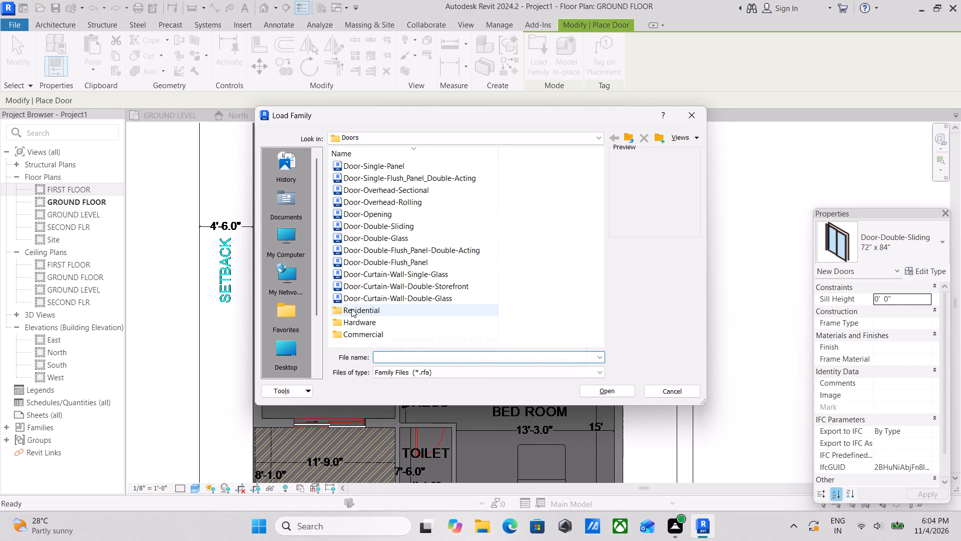
{"action": "double_click", "coordinate": [347, 311]}
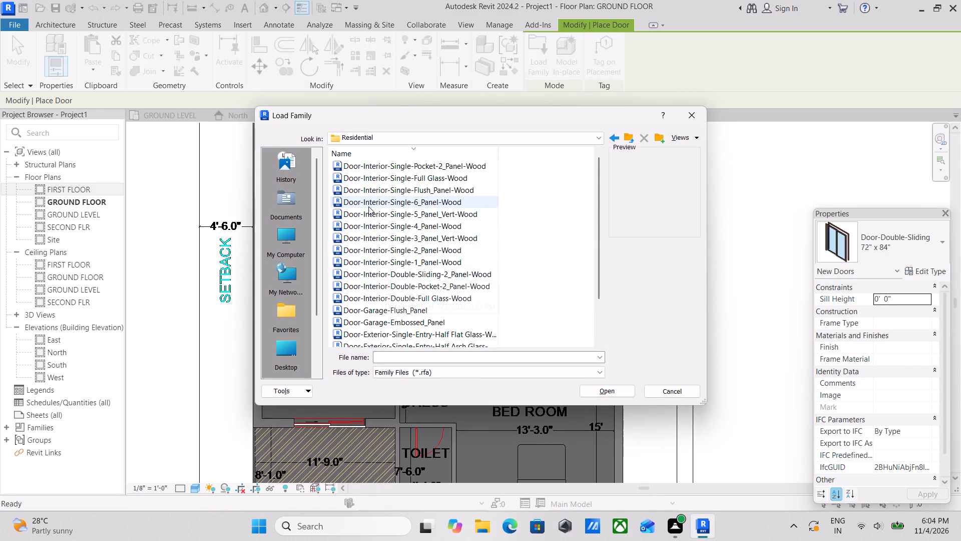
{"action": "left_click", "coordinate": [368, 206]}
{"action": "left_click", "coordinate": [373, 182]}
{"action": "scroll", "coordinate": [353, 270], "scroll_direction": "down", "scroll_amount": 3}
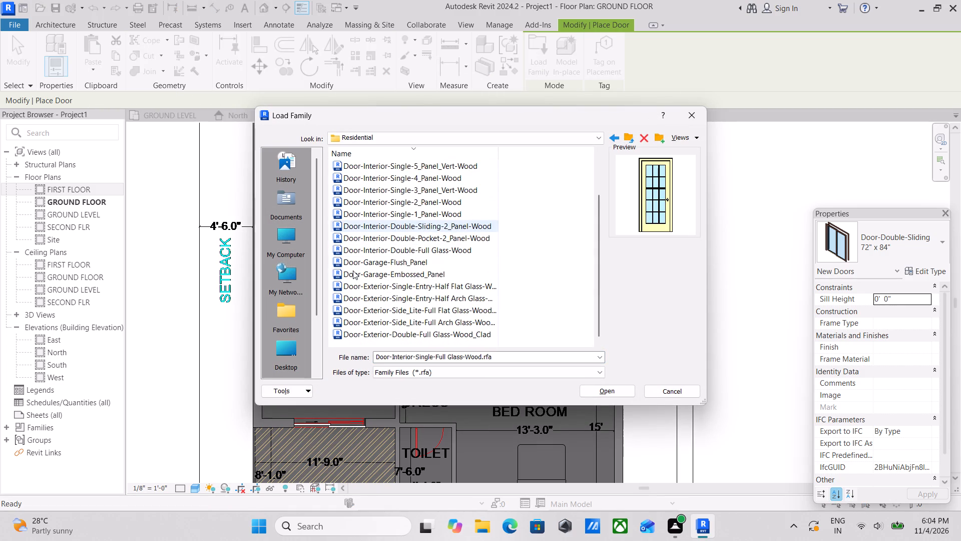
{"action": "left_click", "coordinate": [353, 270]}
{"action": "scroll", "coordinate": [367, 263], "scroll_direction": "down", "scroll_amount": 3}
{"action": "left_click", "coordinate": [358, 325]}
{"action": "scroll", "coordinate": [369, 307], "scroll_direction": "down", "scroll_amount": 1}
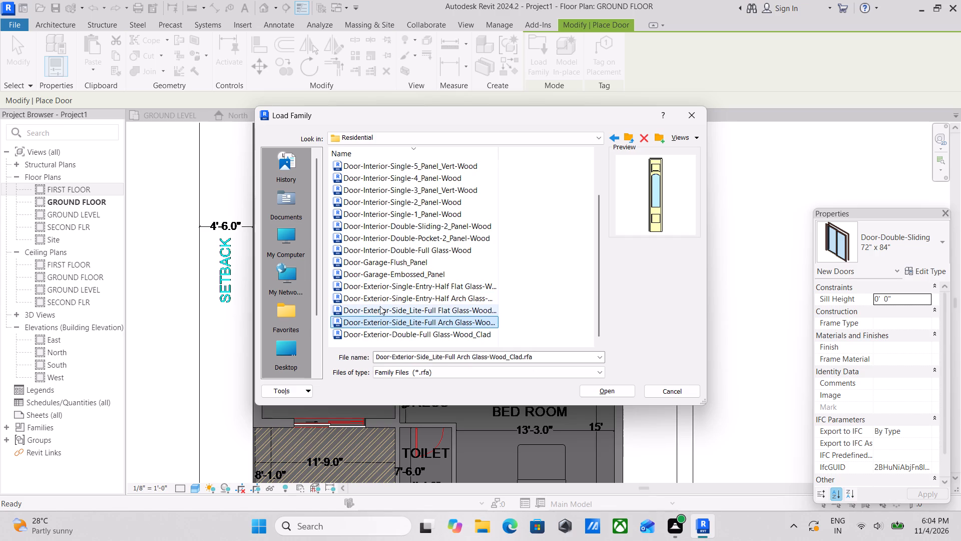
{"action": "scroll", "coordinate": [380, 306], "scroll_direction": "down", "scroll_amount": 1}
{"action": "left_click", "coordinate": [356, 336]}
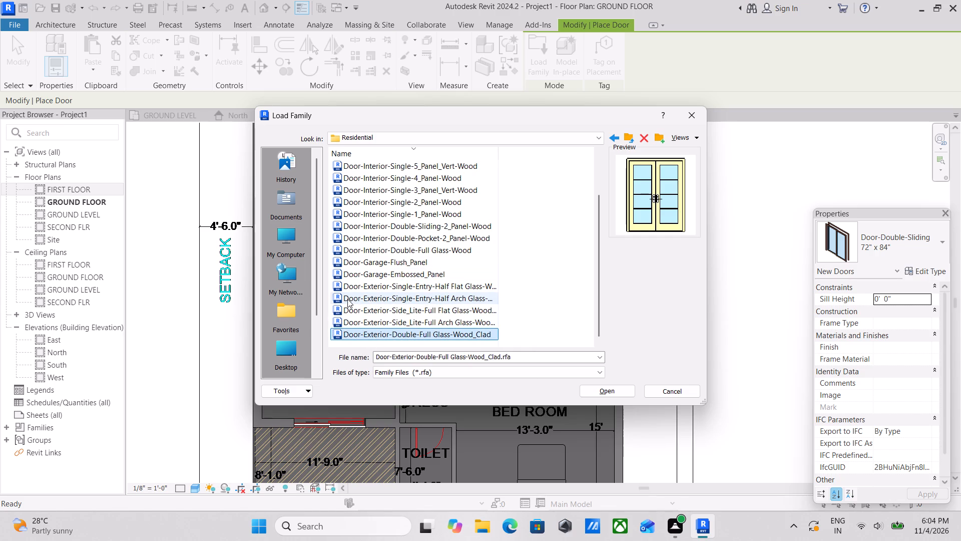
{"action": "left_click", "coordinate": [347, 299]}
{"action": "left_click", "coordinate": [355, 280]}
{"action": "scroll", "coordinate": [273, 320], "scroll_direction": "down", "scroll_amount": 2}
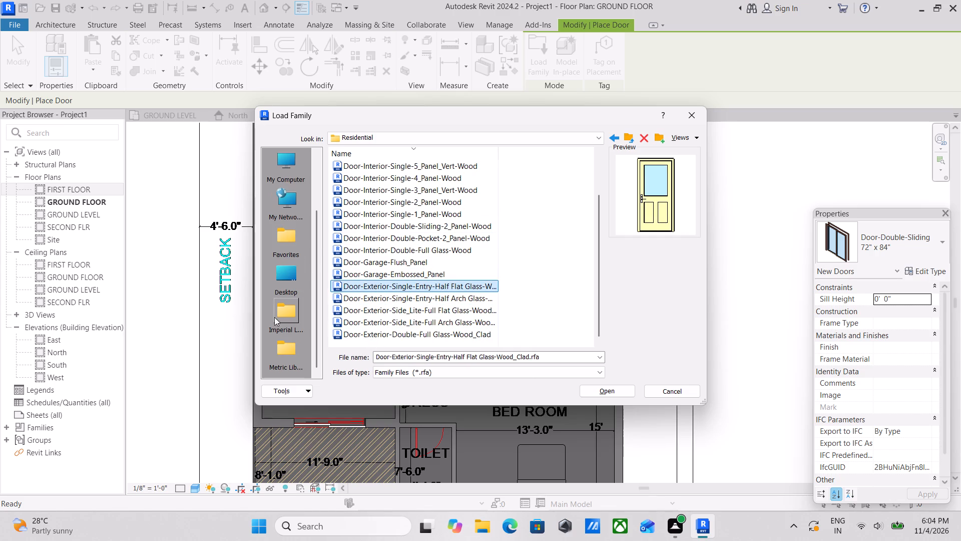
Check the Favorites and Desktop locations for families, and reopen the Doors folder of the US family library.
{"action": "left_click", "coordinate": [286, 319]}
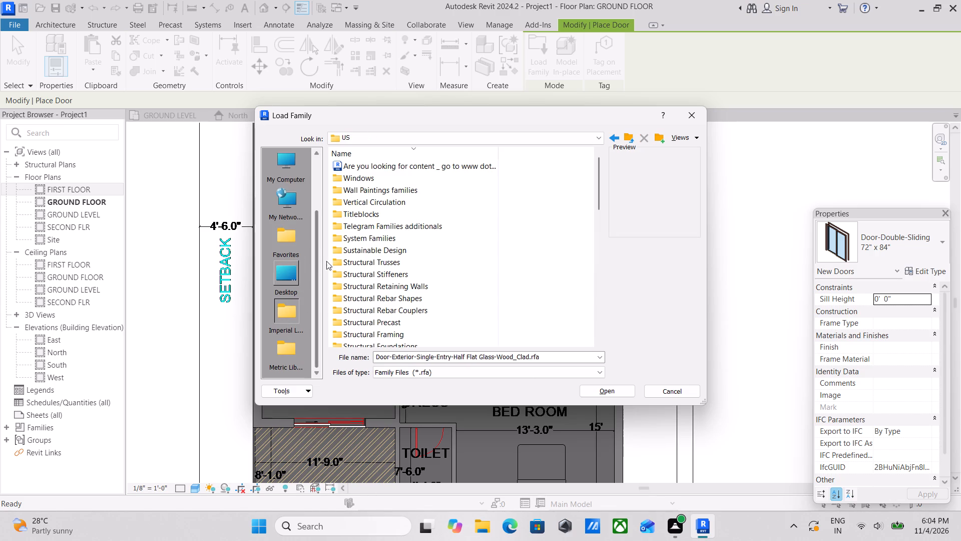
{"action": "left_click", "coordinate": [283, 239]}
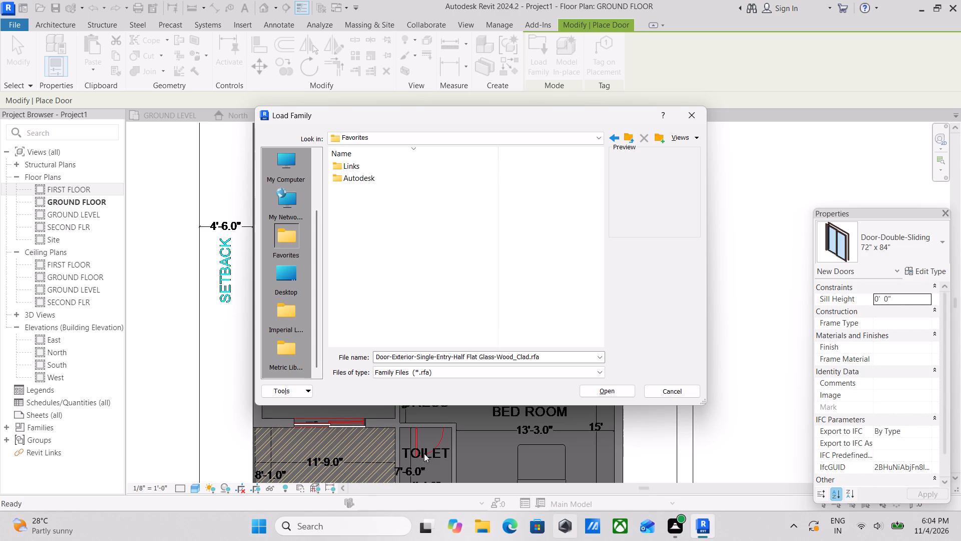
{"action": "left_click", "coordinate": [284, 282]}
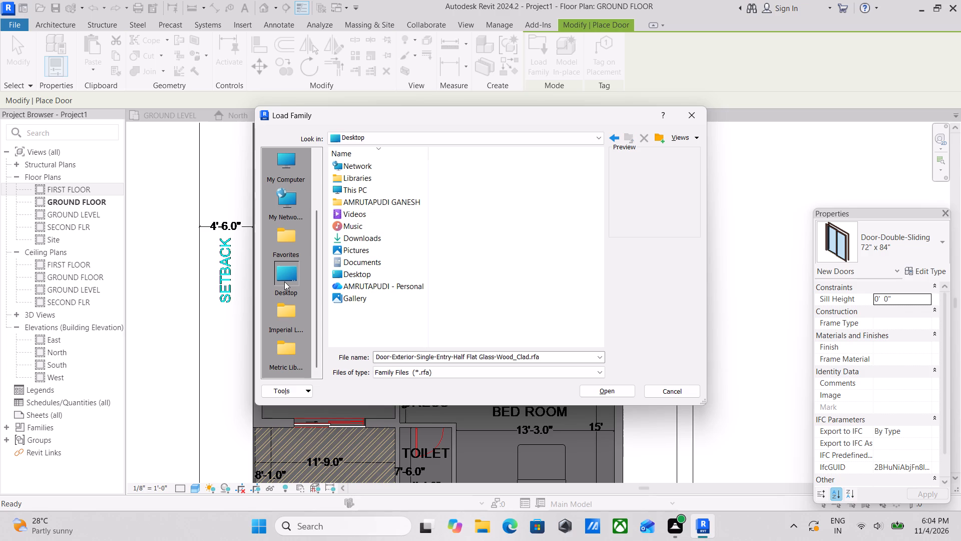
{"action": "scroll", "coordinate": [309, 352], "scroll_direction": "down", "scroll_amount": 1}
{"action": "double_click", "coordinate": [277, 315]}
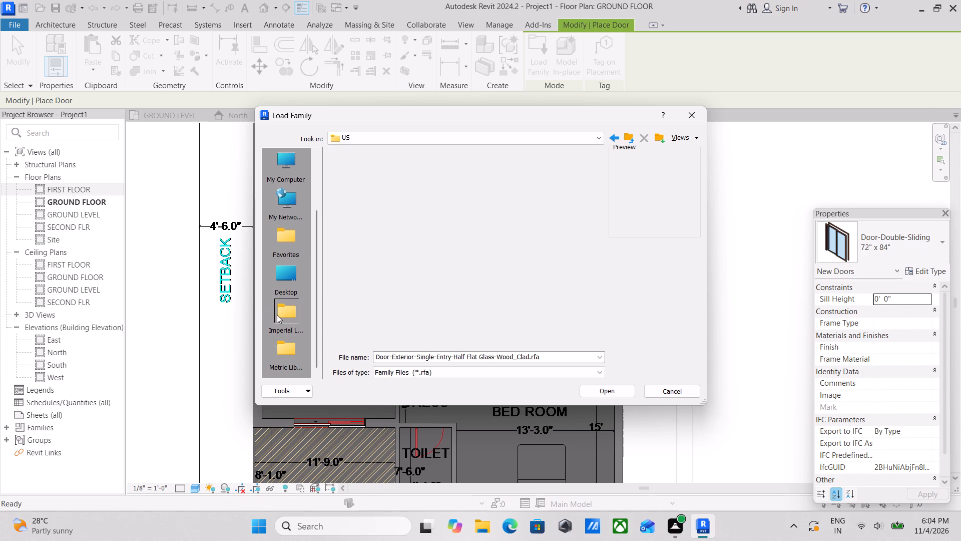
{"action": "scroll", "coordinate": [333, 240], "scroll_direction": "down", "scroll_amount": 2}
{"action": "scroll", "coordinate": [367, 275], "scroll_direction": "down", "scroll_amount": 4}
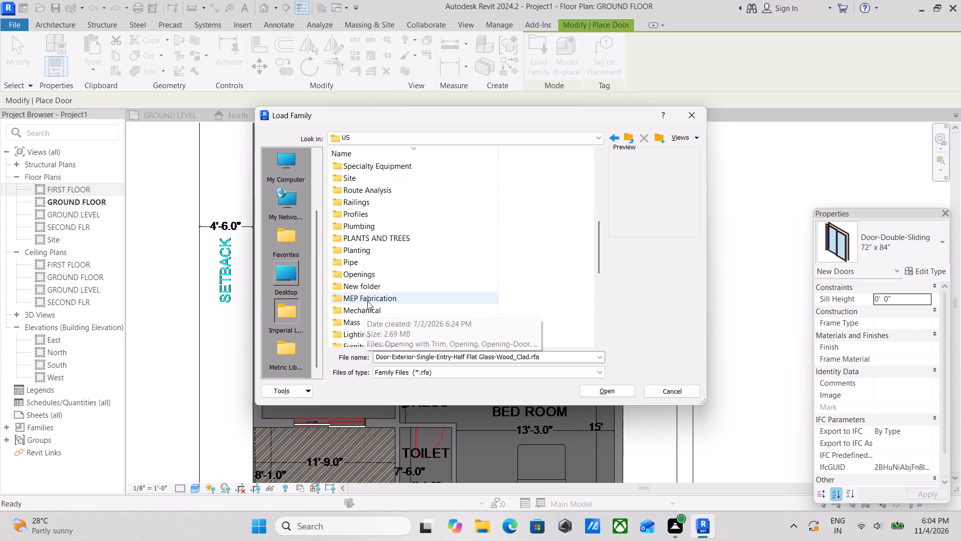
{"action": "scroll", "coordinate": [367, 301], "scroll_direction": "down", "scroll_amount": 1}
{"action": "scroll", "coordinate": [367, 278], "scroll_direction": "up", "scroll_amount": 13}
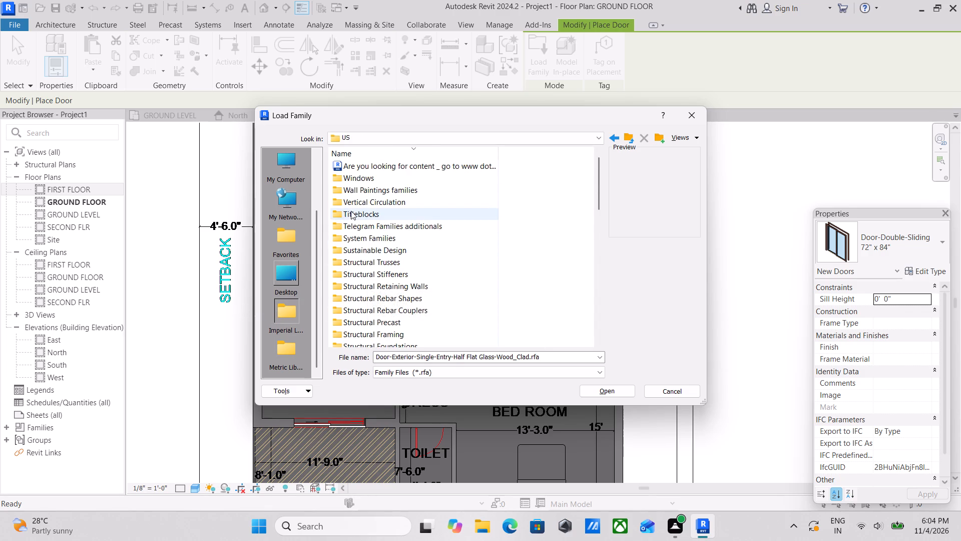
{"action": "scroll", "coordinate": [351, 211], "scroll_direction": "down", "scroll_amount": 7}
{"action": "scroll", "coordinate": [360, 275], "scroll_direction": "down", "scroll_amount": 7}
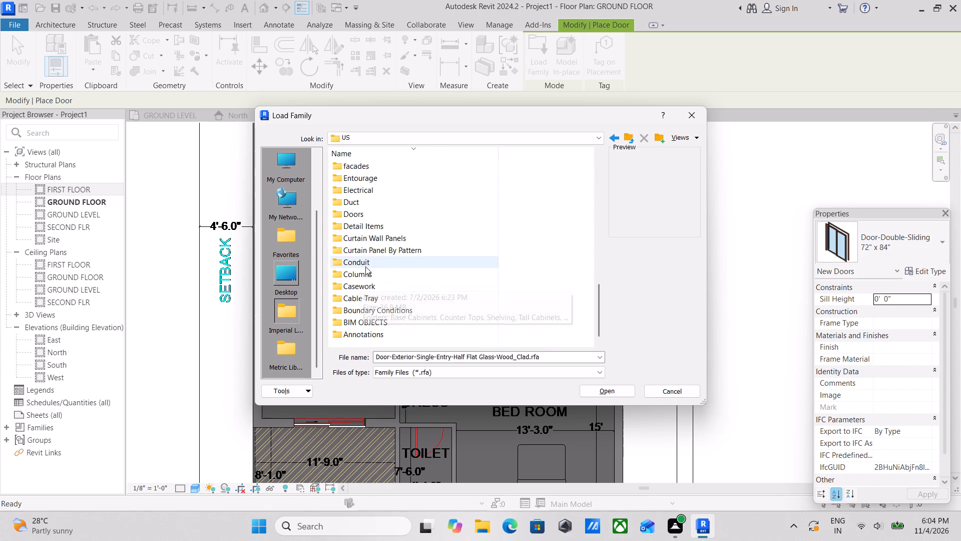
{"action": "double_click", "coordinate": [360, 212]}
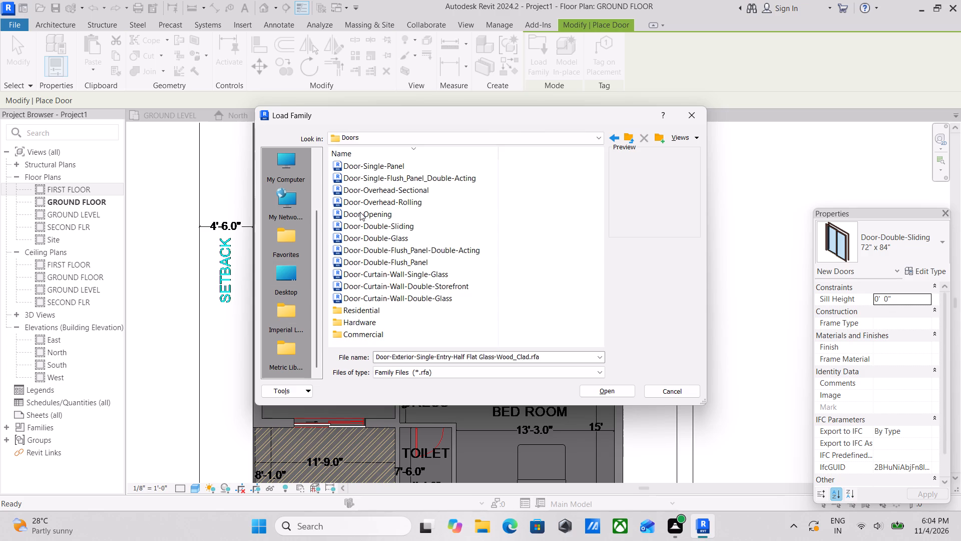
Preview the Door-Overhead-Rolling family, and check the Downloads folder and computer drives for other door families.
{"action": "left_click", "coordinate": [359, 203]}
{"action": "scroll", "coordinate": [372, 258], "scroll_direction": "down", "scroll_amount": 2}
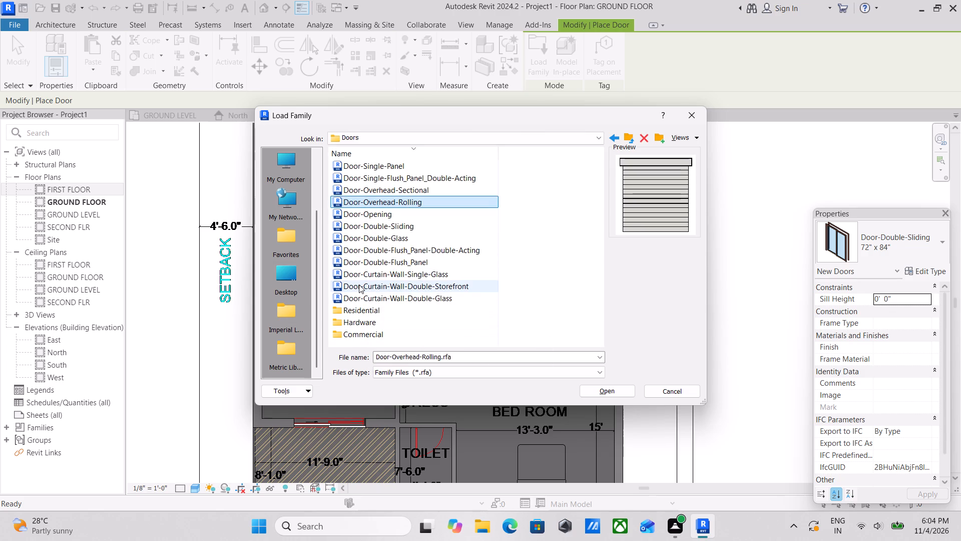
{"action": "scroll", "coordinate": [285, 266], "scroll_direction": "up", "scroll_amount": 2}
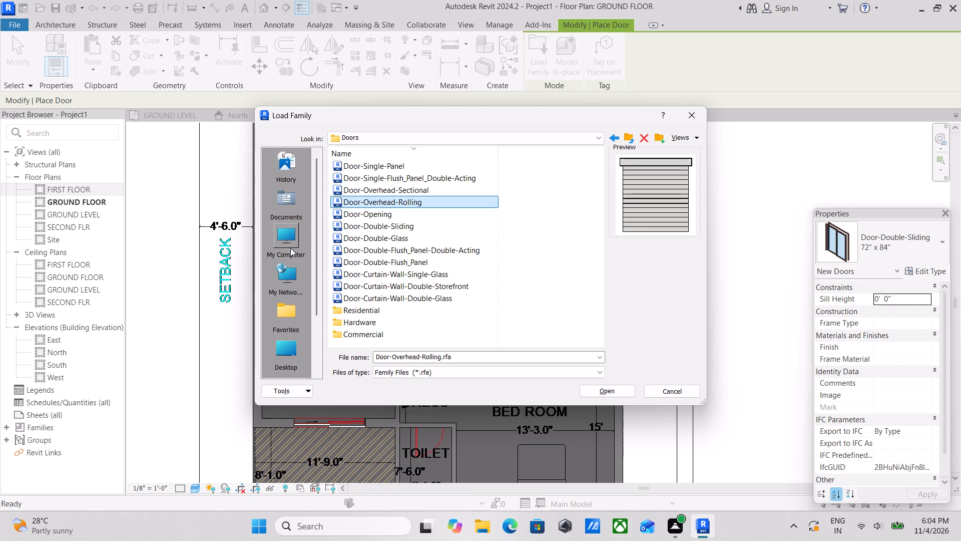
{"action": "scroll", "coordinate": [295, 307], "scroll_direction": "down", "scroll_amount": 1}
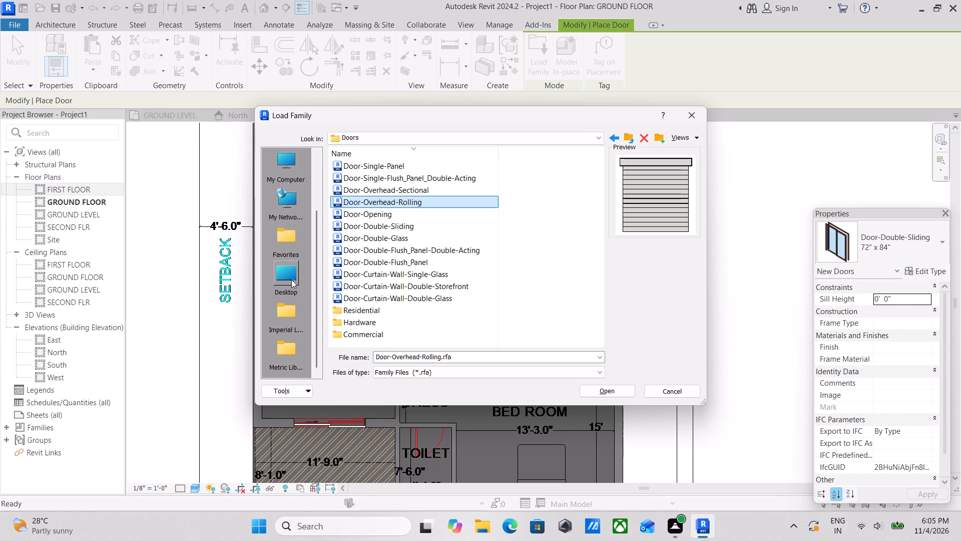
{"action": "left_click", "coordinate": [291, 279]}
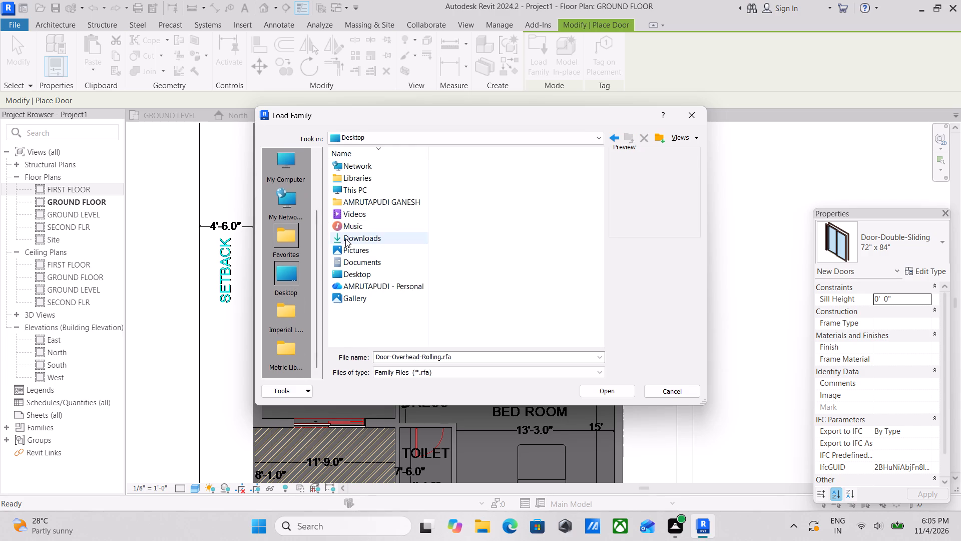
{"action": "double_click", "coordinate": [345, 238]}
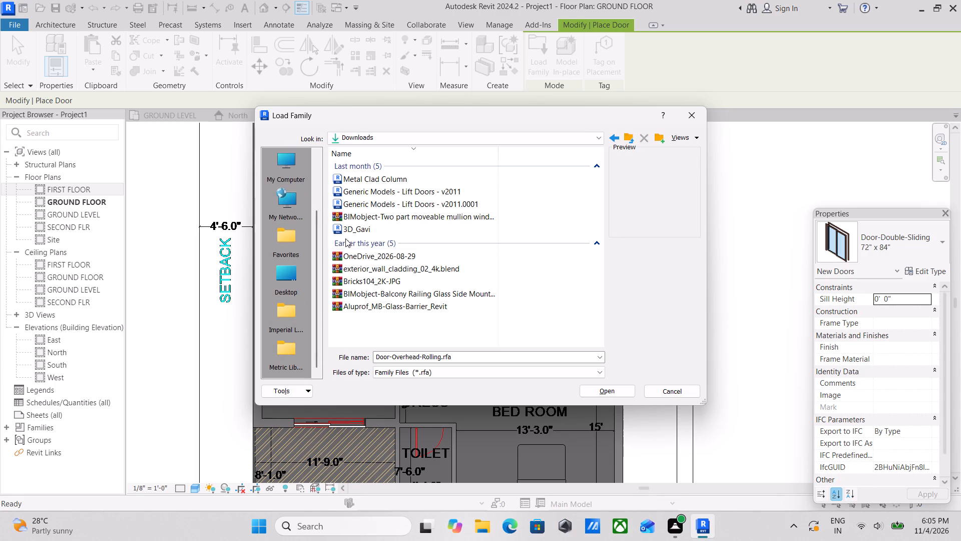
{"action": "scroll", "coordinate": [380, 242], "scroll_direction": "down", "scroll_amount": 2}
{"action": "left_click", "coordinate": [282, 168]}
{"action": "scroll", "coordinate": [285, 299], "scroll_direction": "down", "scroll_amount": 3}
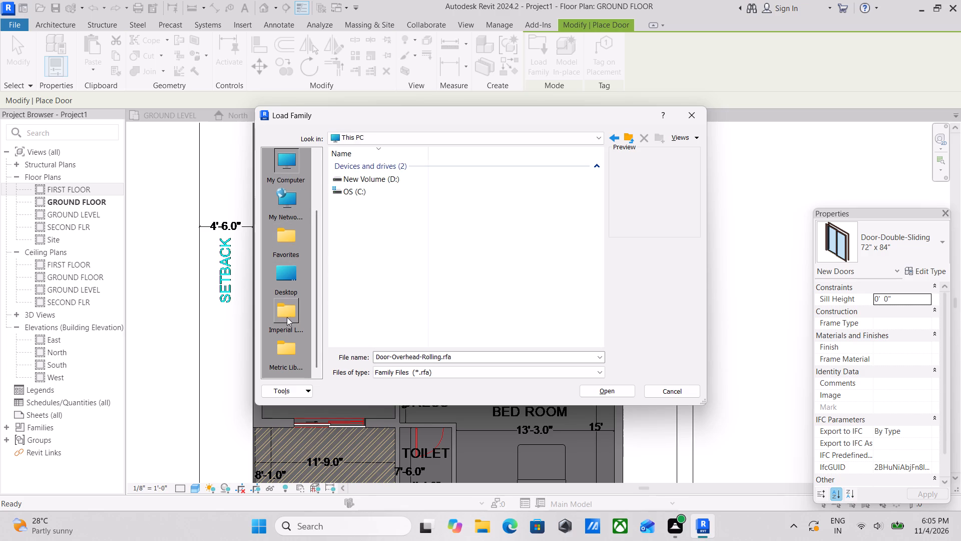
{"action": "double_click", "coordinate": [288, 270]}
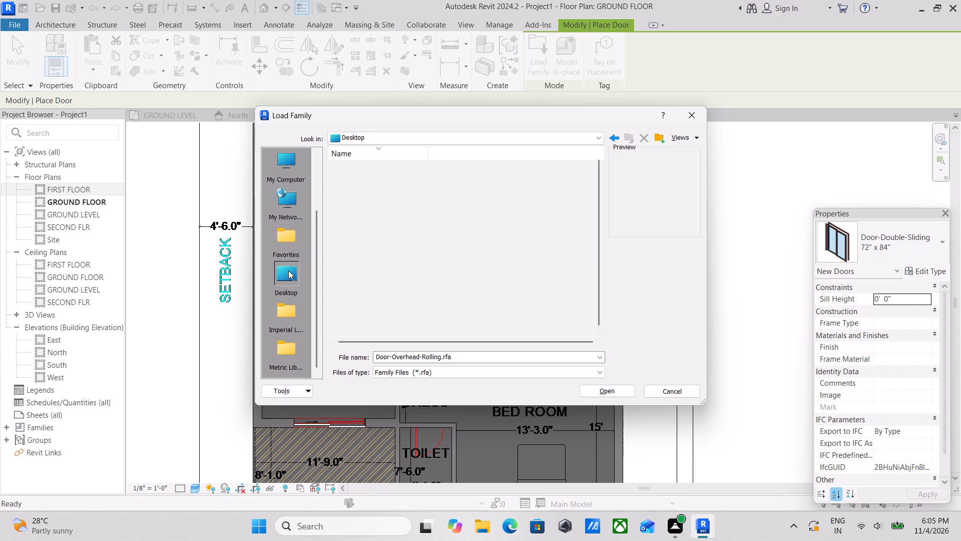
{"action": "double_click", "coordinate": [371, 241]}
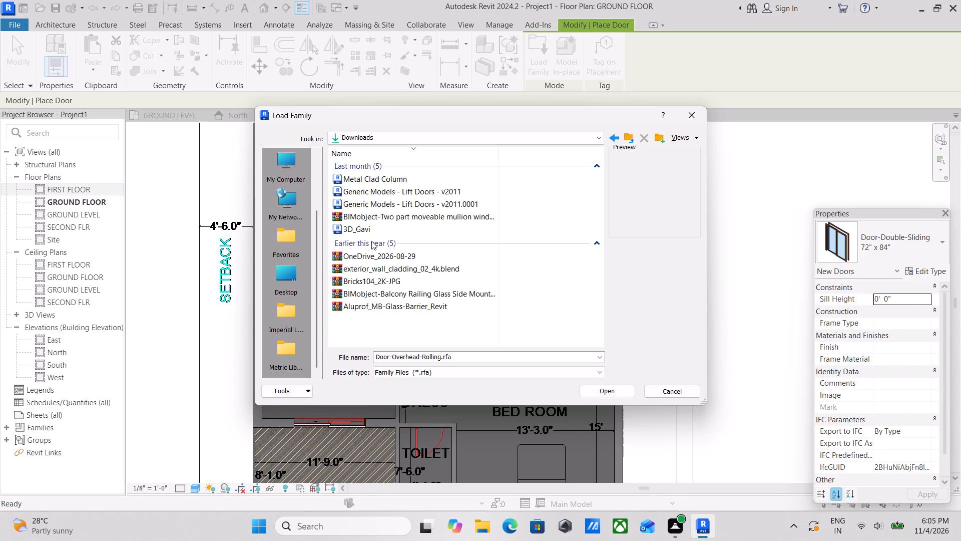
Compare the previews of the sliding, double-hung, casement and awning families in the US library's Windows folder.
{"action": "double_click", "coordinate": [287, 308]}
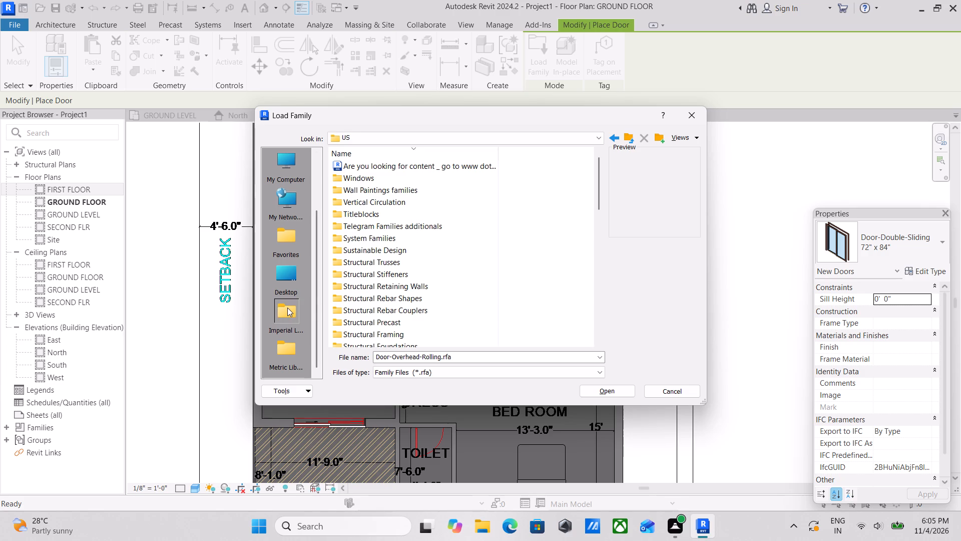
{"action": "scroll", "coordinate": [363, 230], "scroll_direction": "down", "scroll_amount": 2}
{"action": "scroll", "coordinate": [363, 230], "scroll_direction": "up", "scroll_amount": 5}
{"action": "double_click", "coordinate": [366, 178]}
{"action": "left_click", "coordinate": [366, 178]}
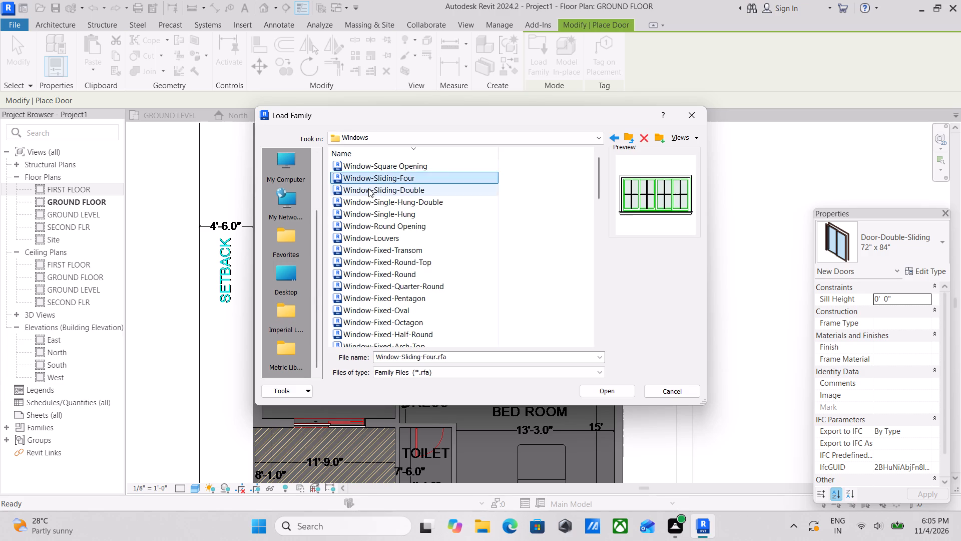
{"action": "scroll", "coordinate": [370, 232], "scroll_direction": "down", "scroll_amount": 3}
{"action": "left_click", "coordinate": [369, 242]}
{"action": "left_click", "coordinate": [382, 279]}
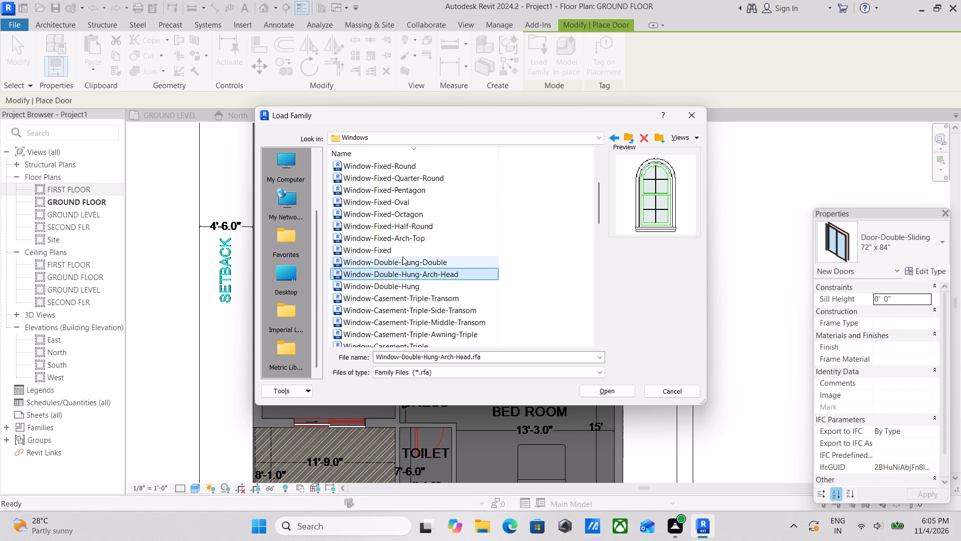
{"action": "scroll", "coordinate": [402, 256], "scroll_direction": "down", "scroll_amount": 2}
{"action": "left_click", "coordinate": [402, 270]}
{"action": "scroll", "coordinate": [412, 297], "scroll_direction": "down", "scroll_amount": 3}
{"action": "left_click", "coordinate": [411, 304]}
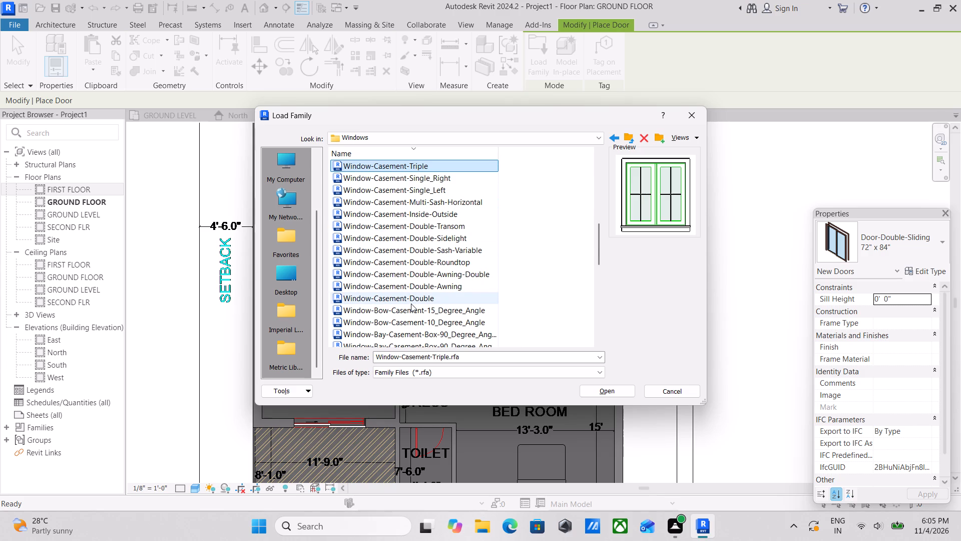
{"action": "scroll", "coordinate": [409, 303], "scroll_direction": "down", "scroll_amount": 3}
{"action": "left_click", "coordinate": [406, 313]}
{"action": "scroll", "coordinate": [435, 332], "scroll_direction": "down", "scroll_amount": 3}
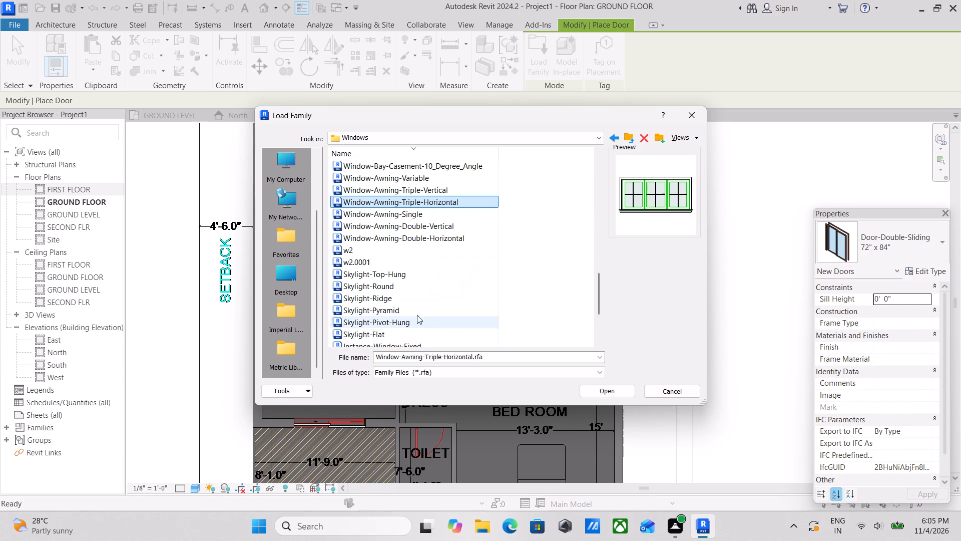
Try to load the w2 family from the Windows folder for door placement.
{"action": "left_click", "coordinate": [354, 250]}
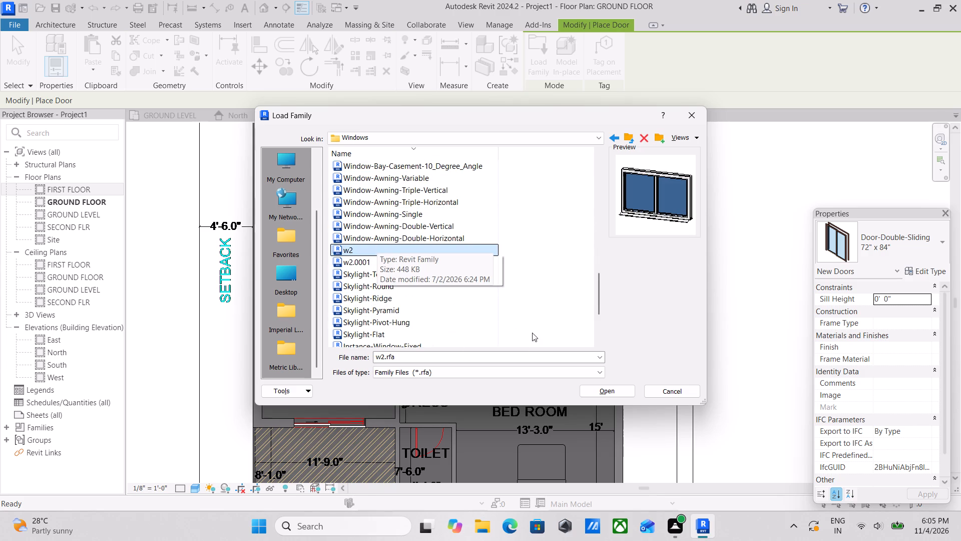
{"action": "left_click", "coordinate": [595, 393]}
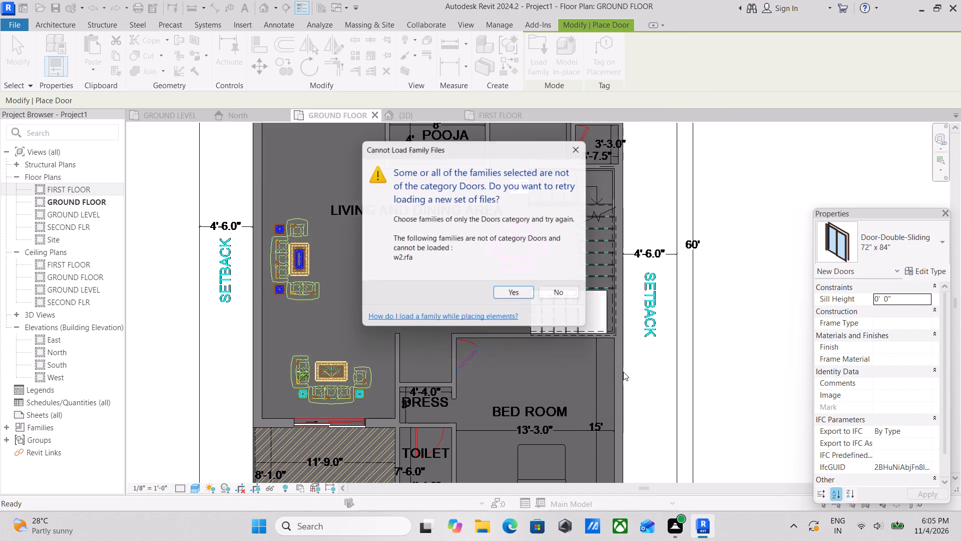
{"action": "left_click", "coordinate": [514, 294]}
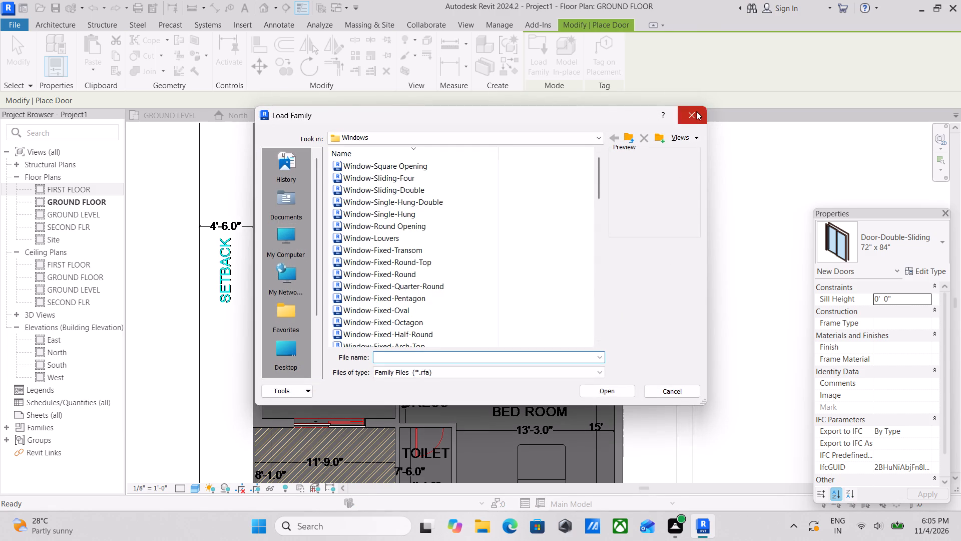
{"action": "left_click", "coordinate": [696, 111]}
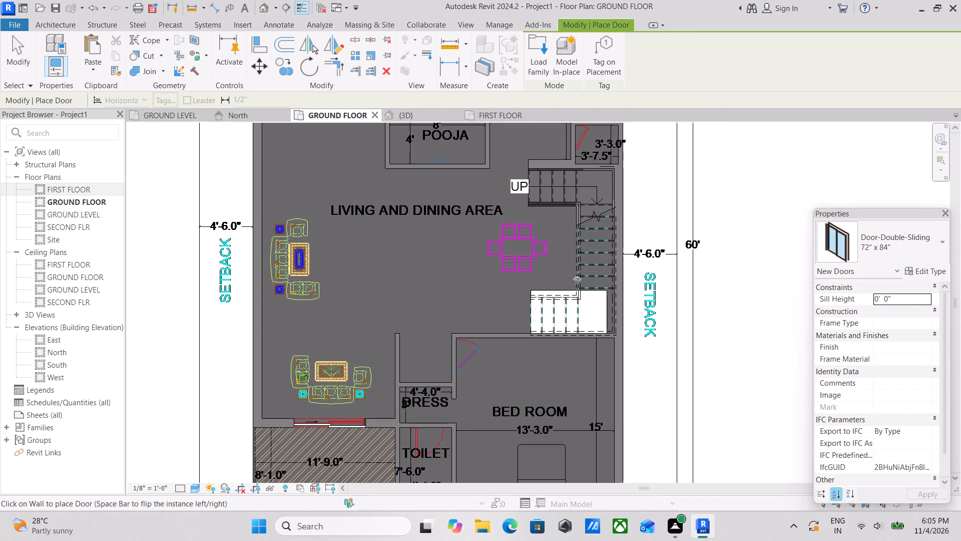
Restart door placement and review the sliding, single-hung and fixed window previews in the Windows folder for a usable family.
{"action": "scroll", "coordinate": [556, 273], "scroll_direction": "up", "scroll_amount": 1}
{"action": "key", "text": "Escape"}
{"action": "type", "text": "DR"}
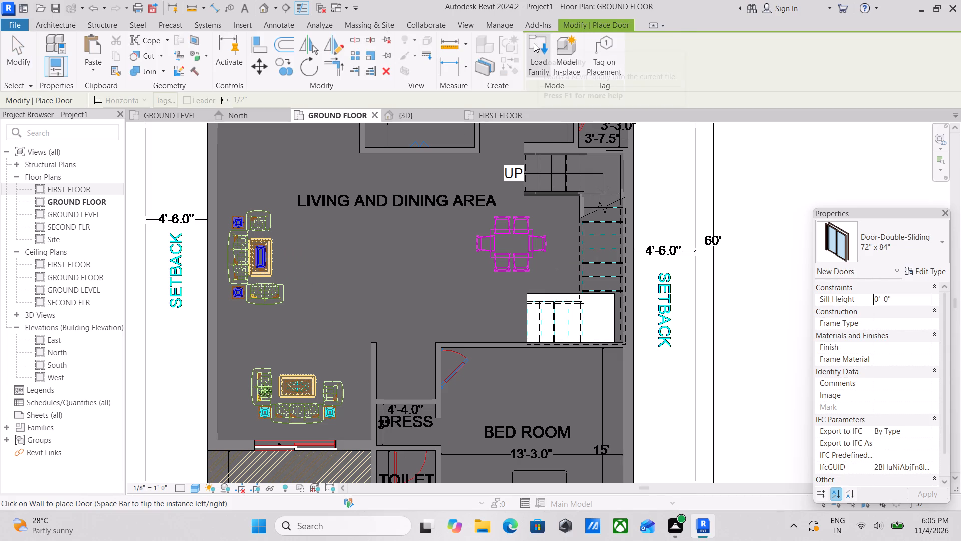
{"action": "left_click", "coordinate": [533, 44]}
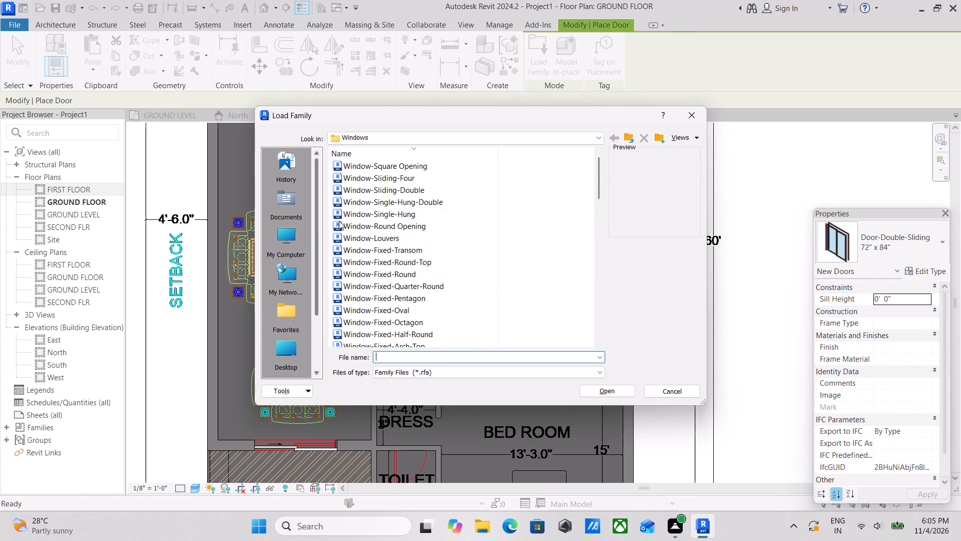
{"action": "scroll", "coordinate": [364, 210], "scroll_direction": "down", "scroll_amount": 2}
{"action": "left_click", "coordinate": [363, 254]}
{"action": "scroll", "coordinate": [486, 280], "scroll_direction": "down", "scroll_amount": 3}
{"action": "scroll", "coordinate": [374, 272], "scroll_direction": "up", "scroll_amount": 2}
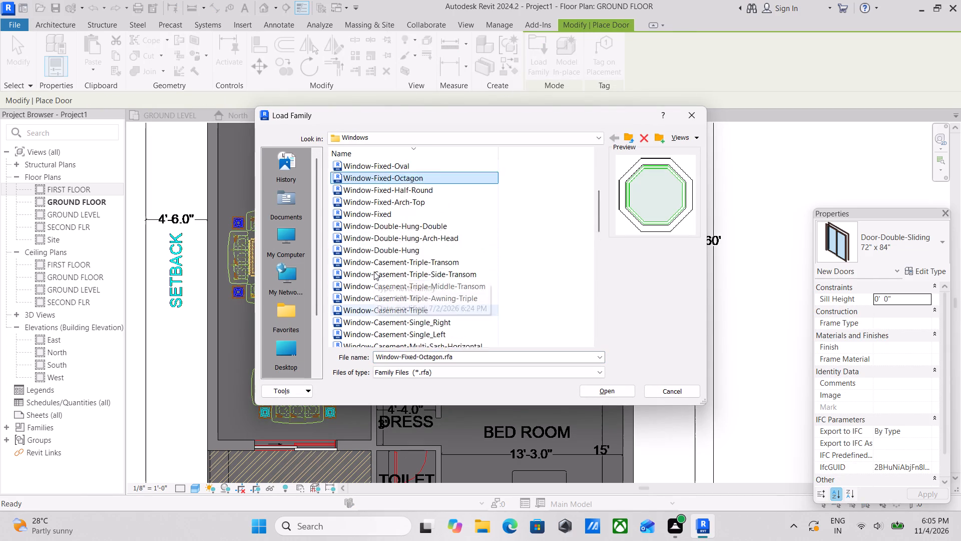
{"action": "scroll", "coordinate": [374, 272], "scroll_direction": "up", "scroll_amount": 8}
{"action": "left_click", "coordinate": [358, 185]}
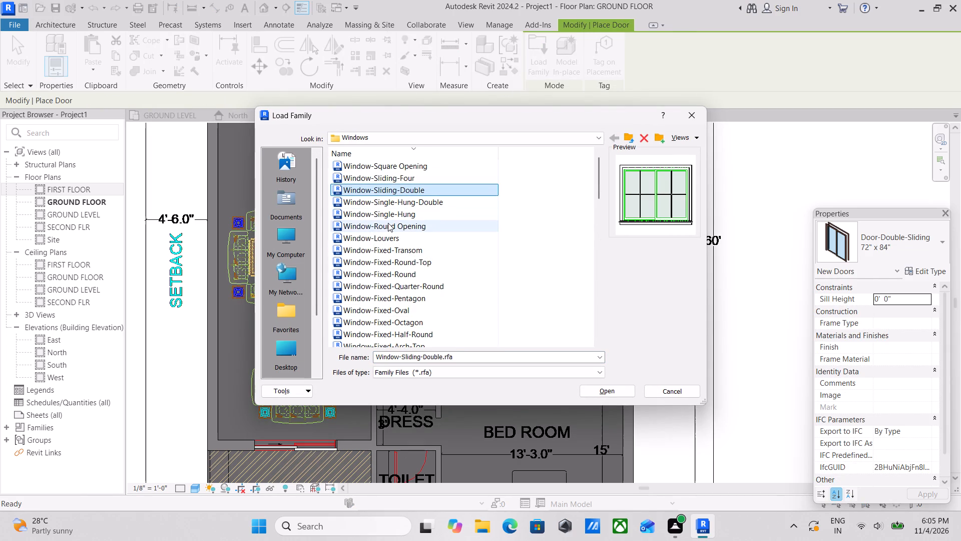
{"action": "left_click", "coordinate": [388, 223]}
{"action": "left_click", "coordinate": [385, 192]}
{"action": "left_click", "coordinate": [389, 206]}
{"action": "scroll", "coordinate": [384, 240], "scroll_direction": "down", "scroll_amount": 3}
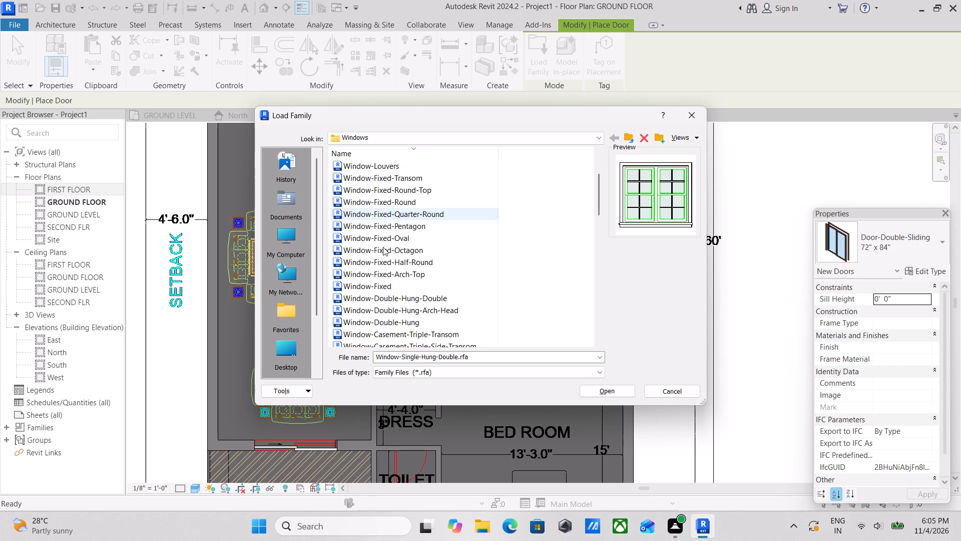
{"action": "scroll", "coordinate": [375, 256], "scroll_direction": "down", "scroll_amount": 13}
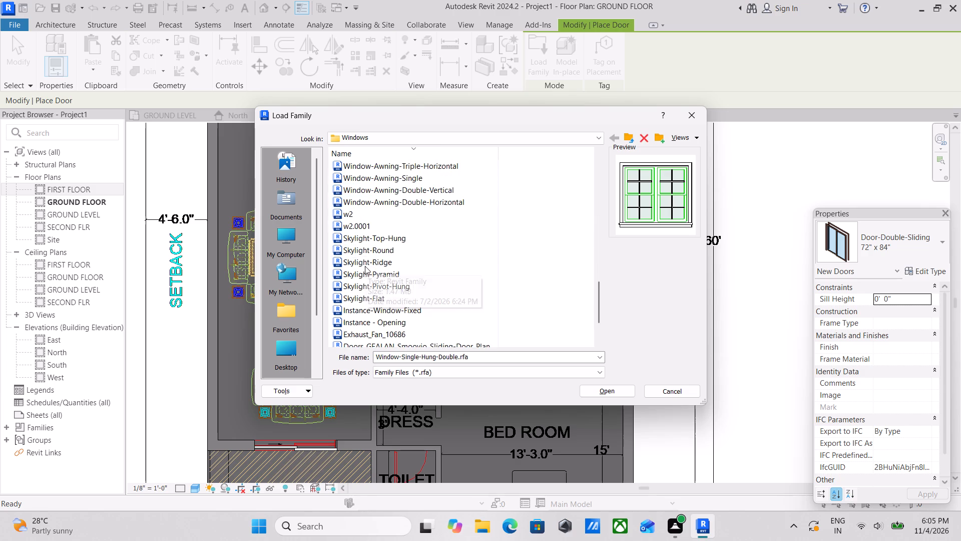
{"action": "scroll", "coordinate": [365, 267], "scroll_direction": "up", "scroll_amount": 6}
{"action": "scroll", "coordinate": [323, 230], "scroll_direction": "up", "scroll_amount": 1}
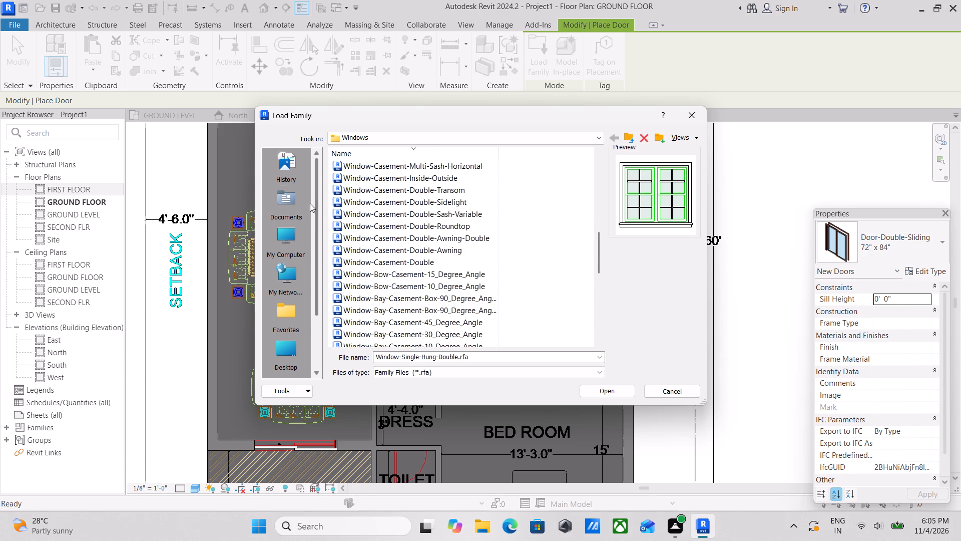
Browse to the Doors folder of the US imperial library and preview the Door-Double-Flush_Panel family.
{"action": "scroll", "coordinate": [296, 222], "scroll_direction": "down", "scroll_amount": 3}
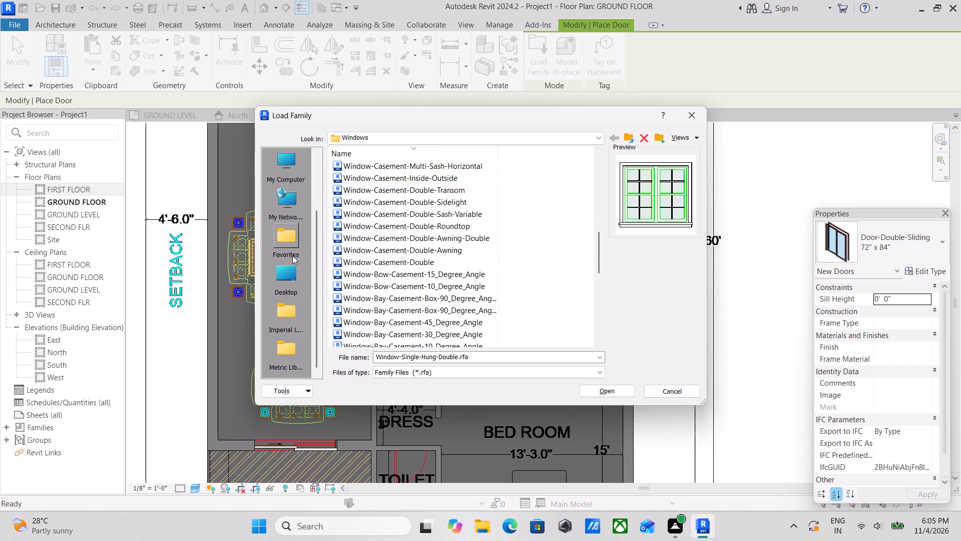
{"action": "scroll", "coordinate": [292, 261], "scroll_direction": "down", "scroll_amount": 2}
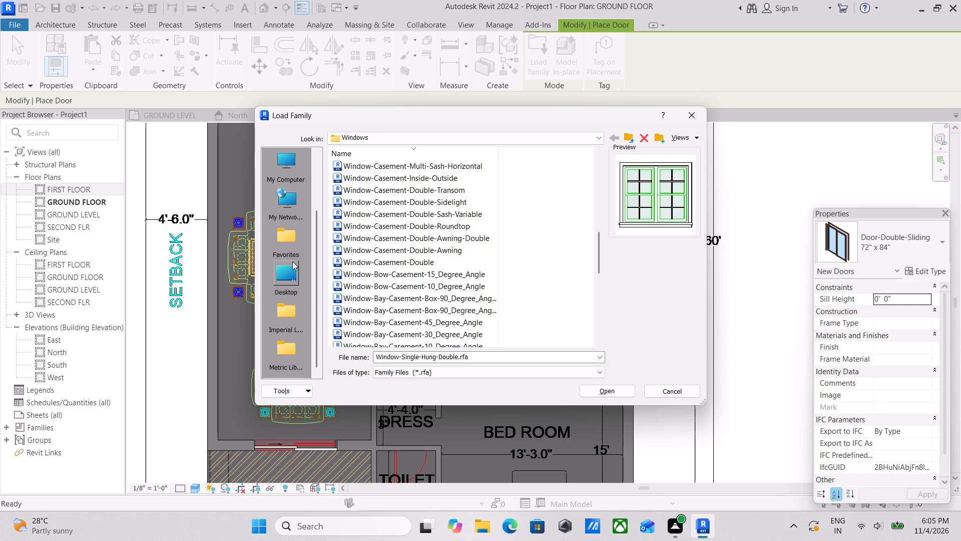
{"action": "scroll", "coordinate": [292, 261], "scroll_direction": "up", "scroll_amount": 1}
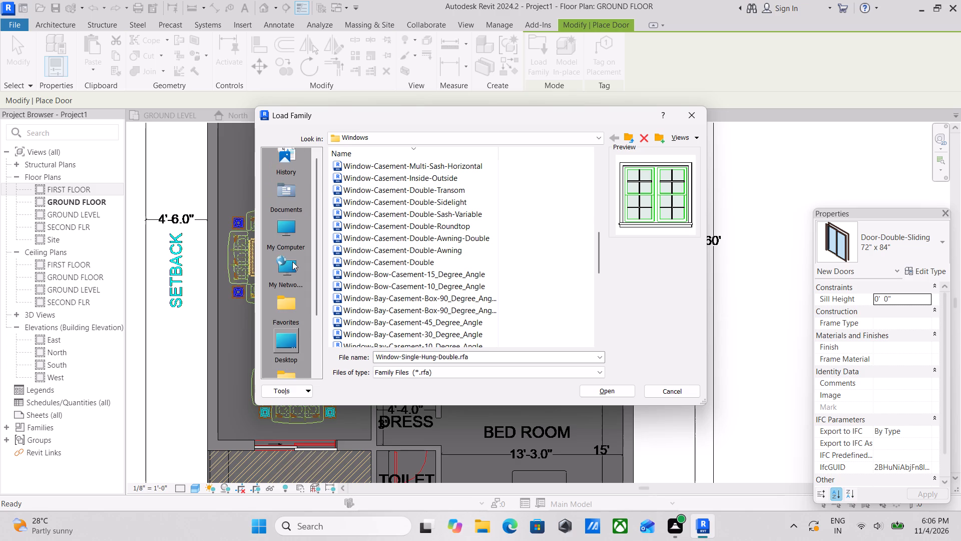
{"action": "scroll", "coordinate": [292, 261], "scroll_direction": "down", "scroll_amount": 2}
{"action": "scroll", "coordinate": [289, 305], "scroll_direction": "down", "scroll_amount": 1}
{"action": "left_click", "coordinate": [289, 305]}
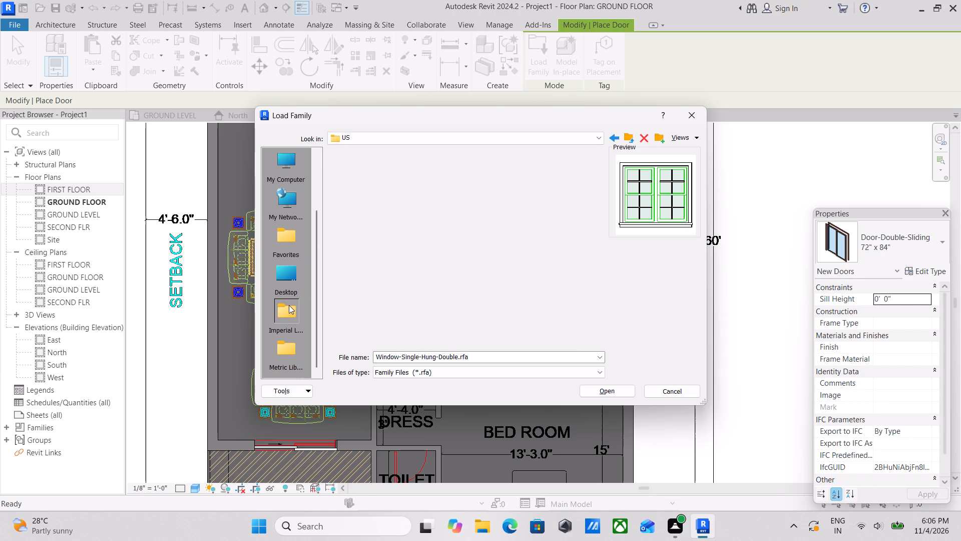
{"action": "scroll", "coordinate": [334, 265], "scroll_direction": "down", "scroll_amount": 3}
{"action": "scroll", "coordinate": [334, 265], "scroll_direction": "up", "scroll_amount": 6}
{"action": "scroll", "coordinate": [356, 213], "scroll_direction": "down", "scroll_amount": 3}
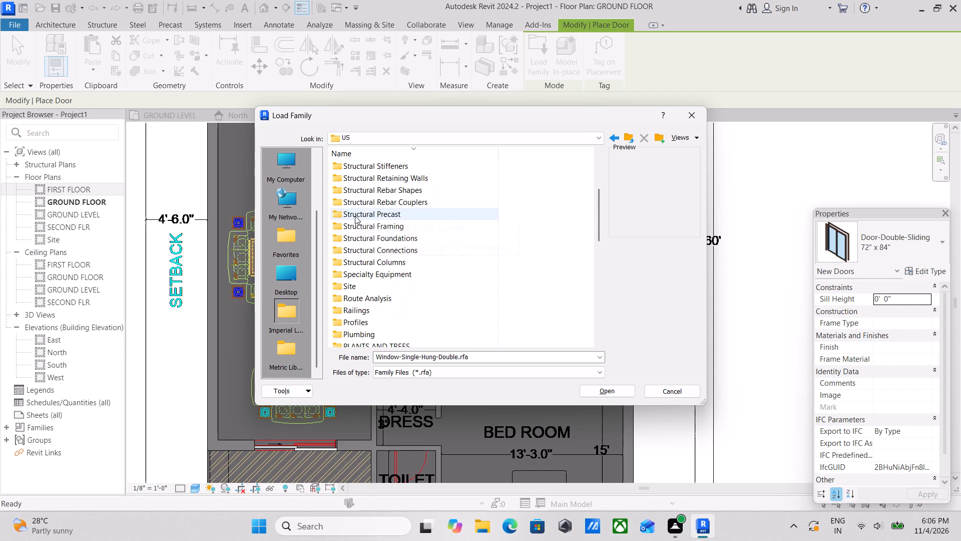
{"action": "scroll", "coordinate": [351, 229], "scroll_direction": "down", "scroll_amount": 11}
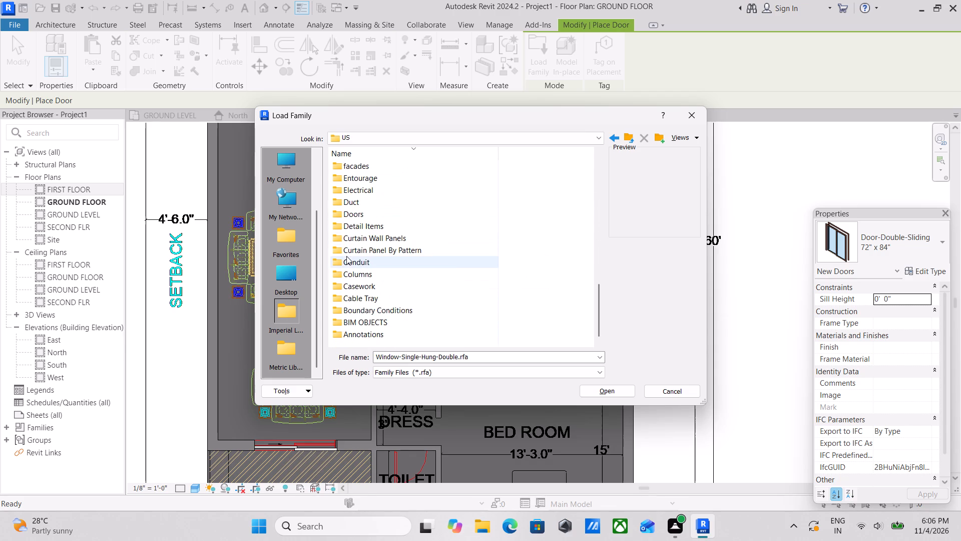
{"action": "double_click", "coordinate": [341, 212]}
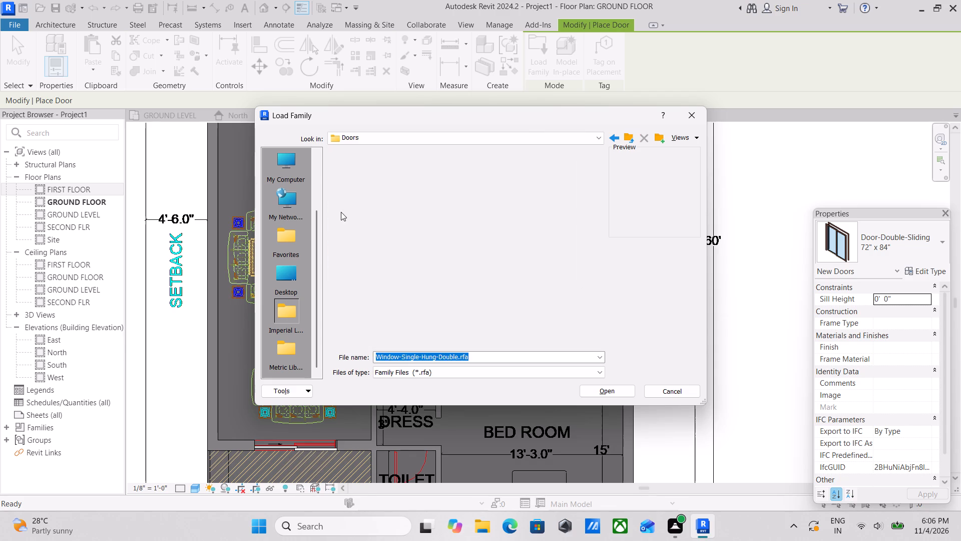
{"action": "left_click", "coordinate": [341, 212]}
{"action": "scroll", "coordinate": [380, 291], "scroll_direction": "down", "scroll_amount": 1}
{"action": "left_click", "coordinate": [371, 265]}
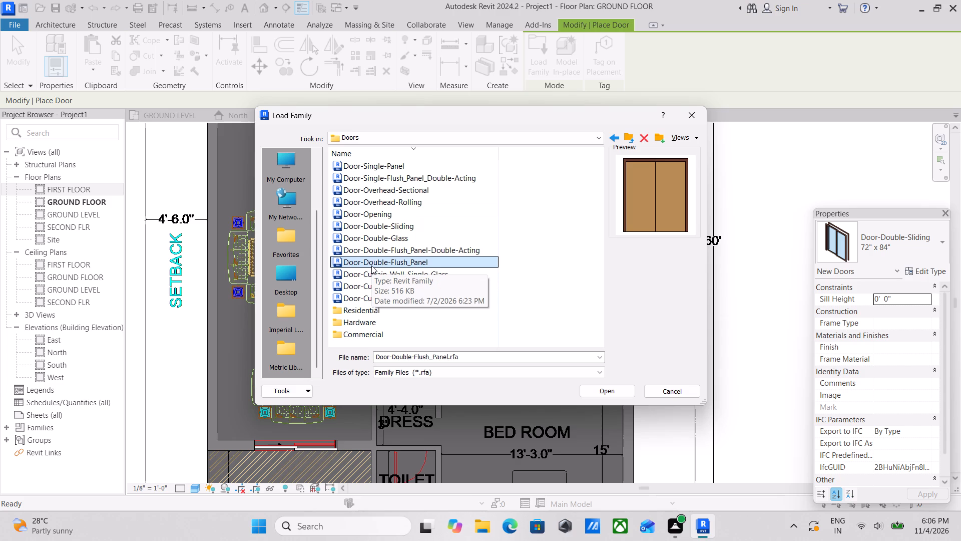
{"action": "scroll", "coordinate": [352, 263], "scroll_direction": "down", "scroll_amount": 1}
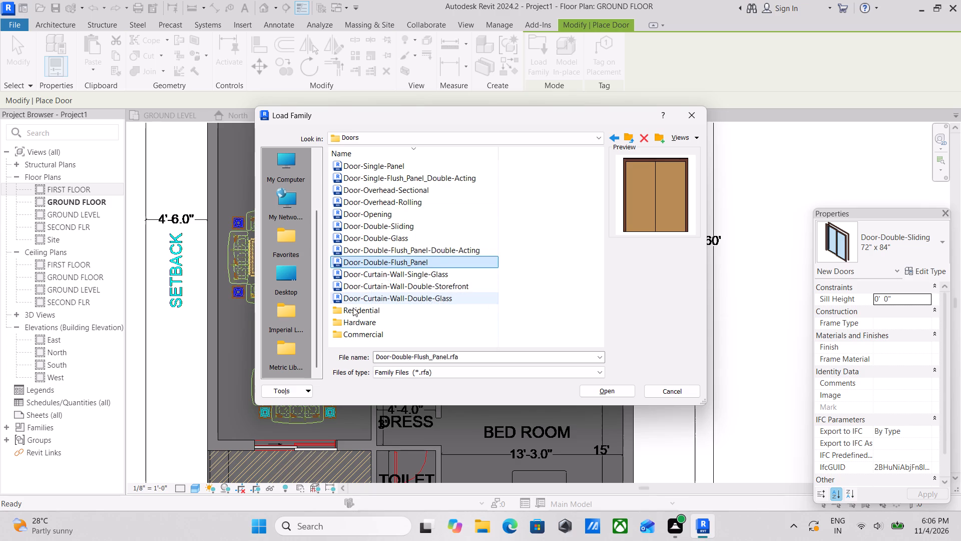
Compare the single interior wood door families in the Residential subfolder, including the 3-panel, 4-panel, 5-panel and flush versions.
{"action": "double_click", "coordinate": [351, 308]}
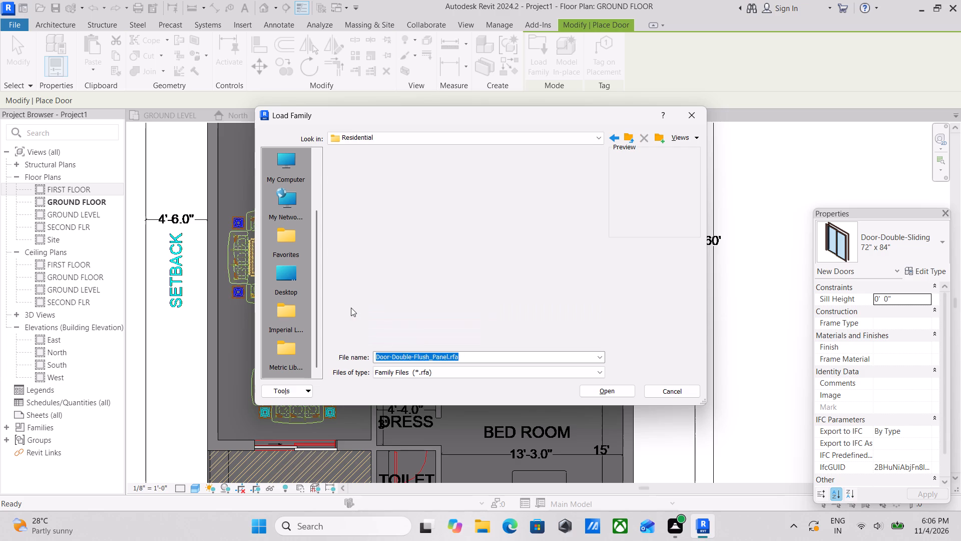
{"action": "scroll", "coordinate": [413, 261], "scroll_direction": "down", "scroll_amount": 3}
{"action": "left_click", "coordinate": [385, 210]}
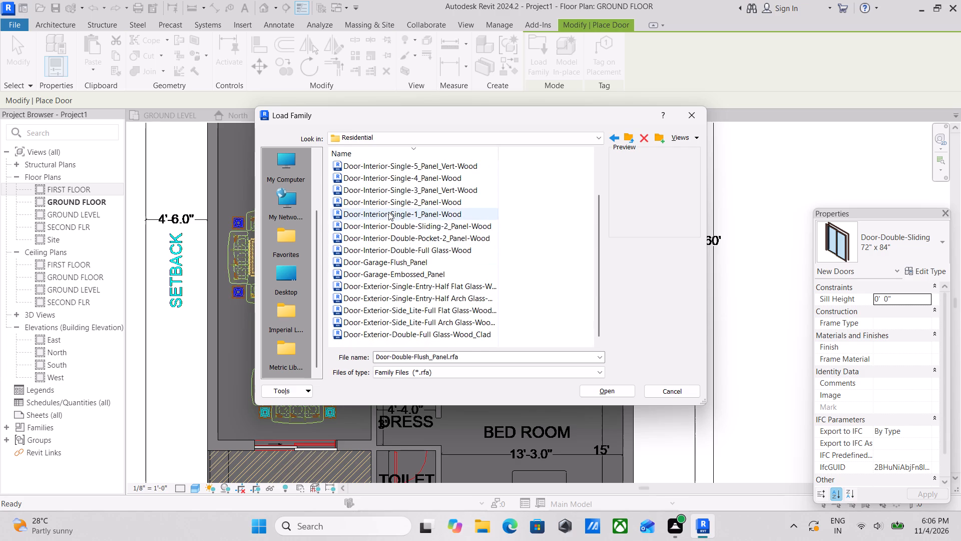
{"action": "scroll", "coordinate": [388, 212], "scroll_direction": "up", "scroll_amount": 2}
{"action": "left_click", "coordinate": [390, 216]}
{"action": "left_click", "coordinate": [399, 232]}
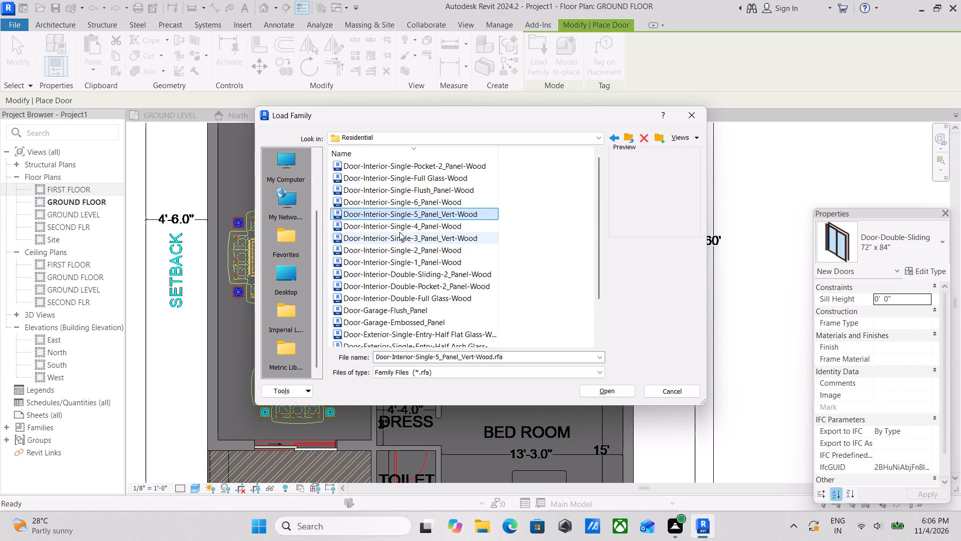
{"action": "scroll", "coordinate": [395, 247], "scroll_direction": "up", "scroll_amount": 1}
{"action": "left_click", "coordinate": [392, 248]}
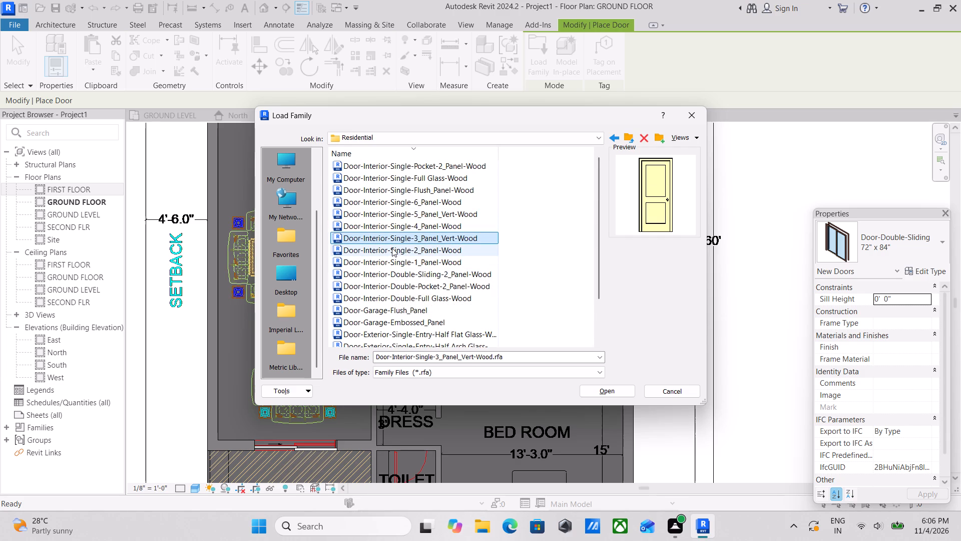
{"action": "left_click", "coordinate": [366, 232]}
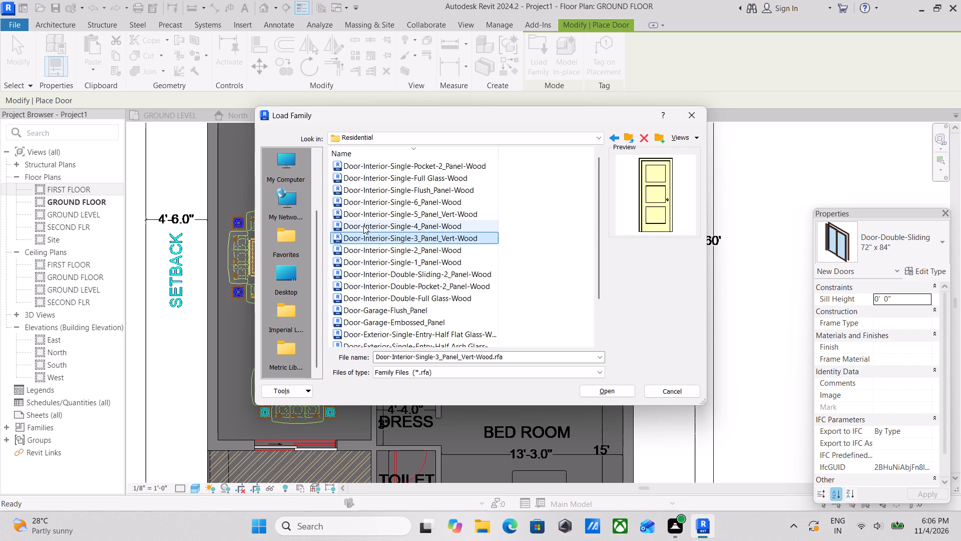
{"action": "left_click", "coordinate": [363, 219]}
{"action": "left_click", "coordinate": [363, 227]}
{"action": "left_click", "coordinate": [367, 198]}
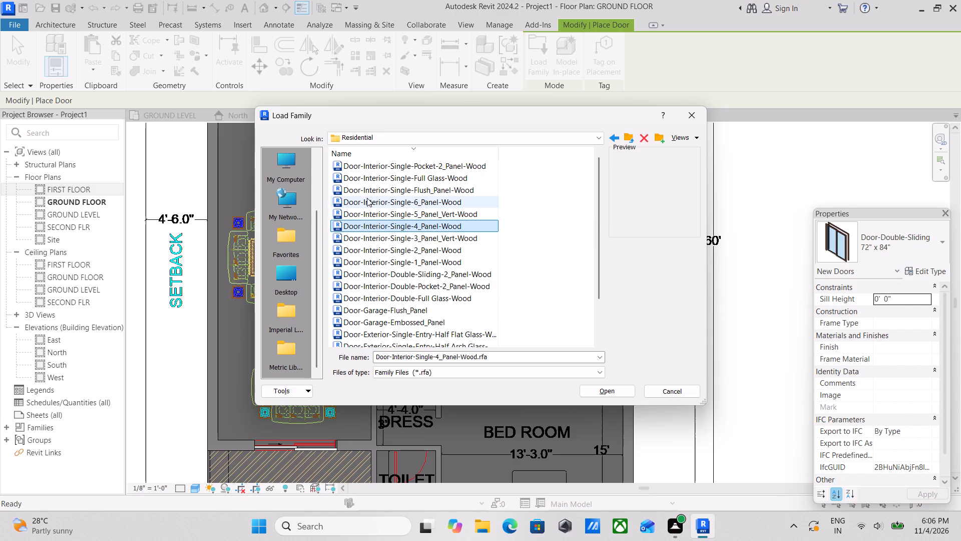
{"action": "left_click", "coordinate": [376, 220]}
{"action": "left_click", "coordinate": [376, 211]}
{"action": "left_click", "coordinate": [375, 195]}
Load the Door-Interior-Single-4_Panel-Wood family with its 36" x 84" type.
{"action": "left_click", "coordinate": [382, 223]}
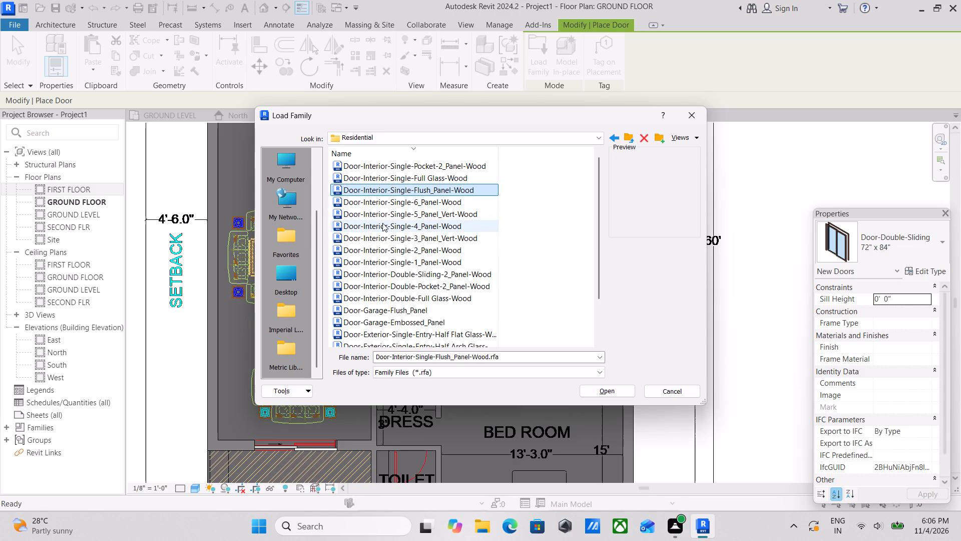
{"action": "left_click", "coordinate": [606, 389]}
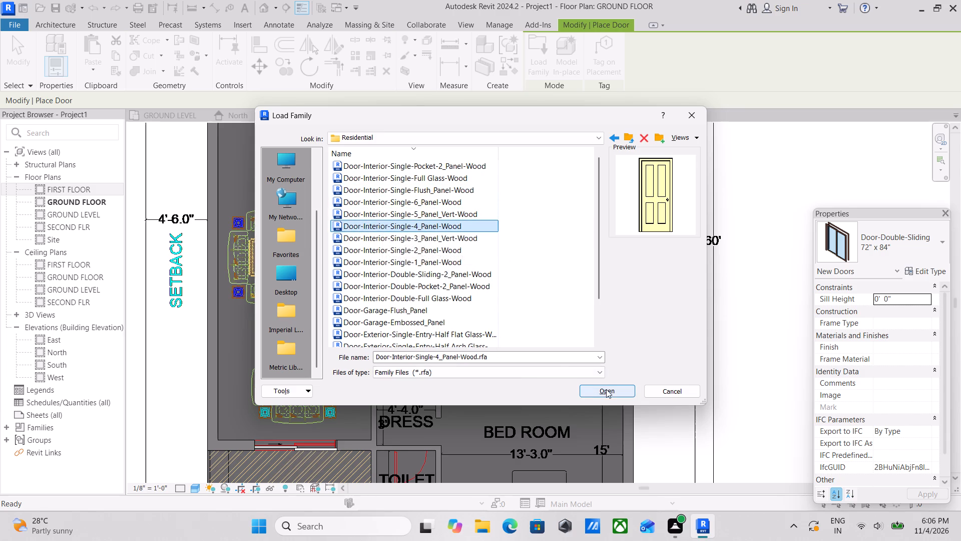
{"action": "scroll", "coordinate": [483, 286], "scroll_direction": "down", "scroll_amount": 5}
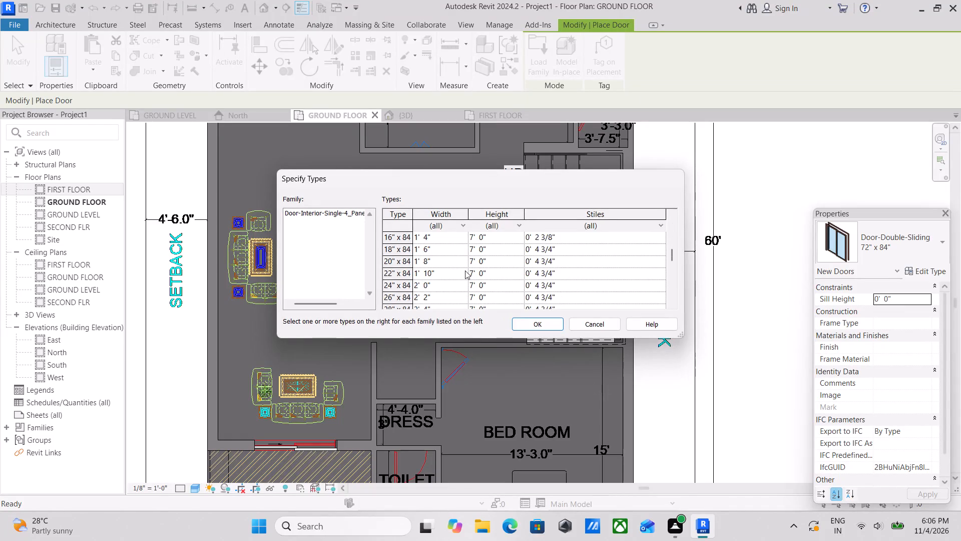
{"action": "scroll", "coordinate": [465, 270], "scroll_direction": "down", "scroll_amount": 7}
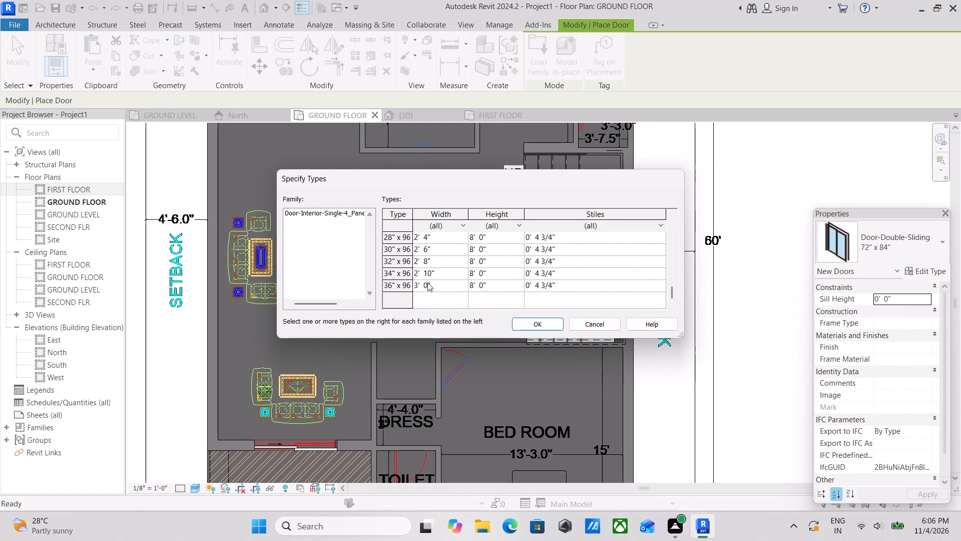
{"action": "left_click", "coordinate": [427, 283]}
{"action": "scroll", "coordinate": [427, 283], "scroll_direction": "up", "scroll_amount": 5}
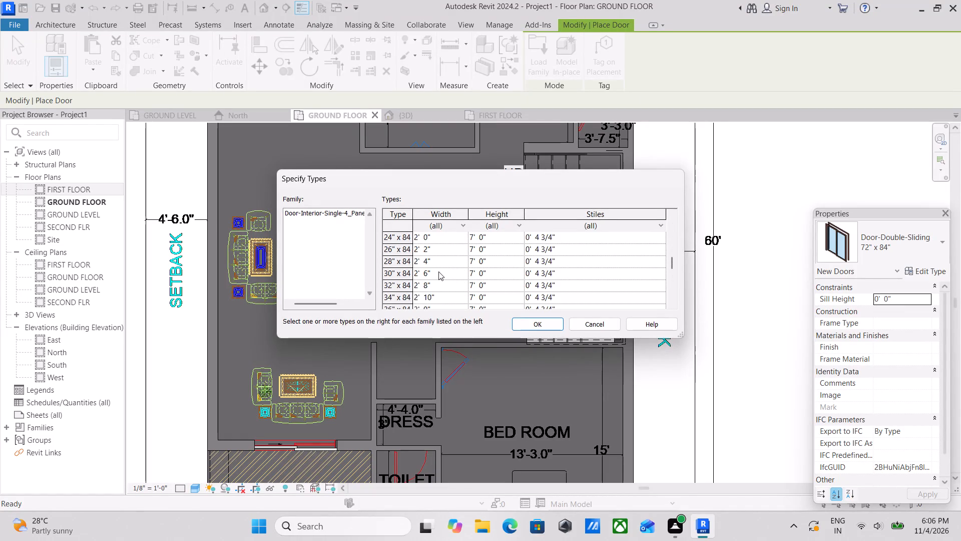
{"action": "scroll", "coordinate": [438, 272], "scroll_direction": "down", "scroll_amount": 2}
{"action": "scroll", "coordinate": [438, 272], "scroll_direction": "up", "scroll_amount": 1}
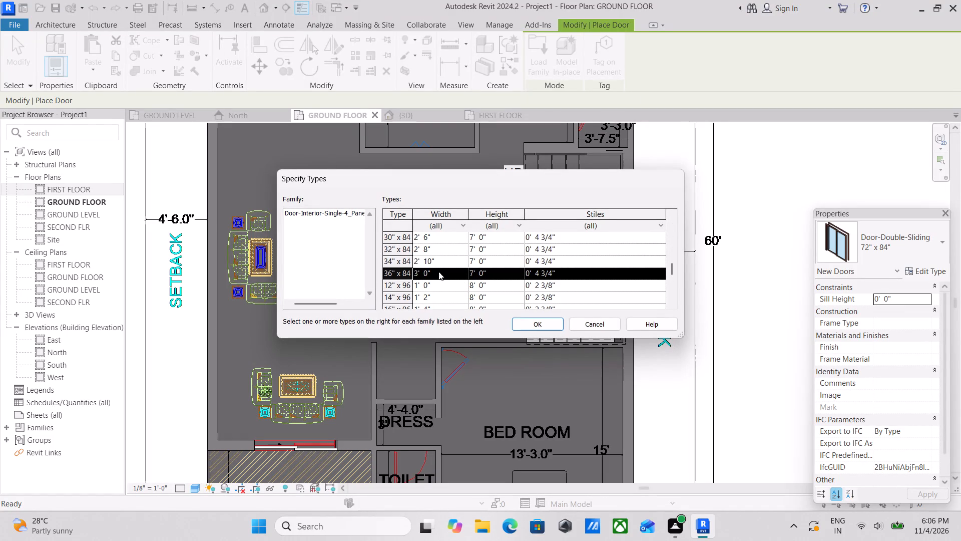
{"action": "left_click", "coordinate": [438, 272]}
{"action": "left_click", "coordinate": [541, 320]}
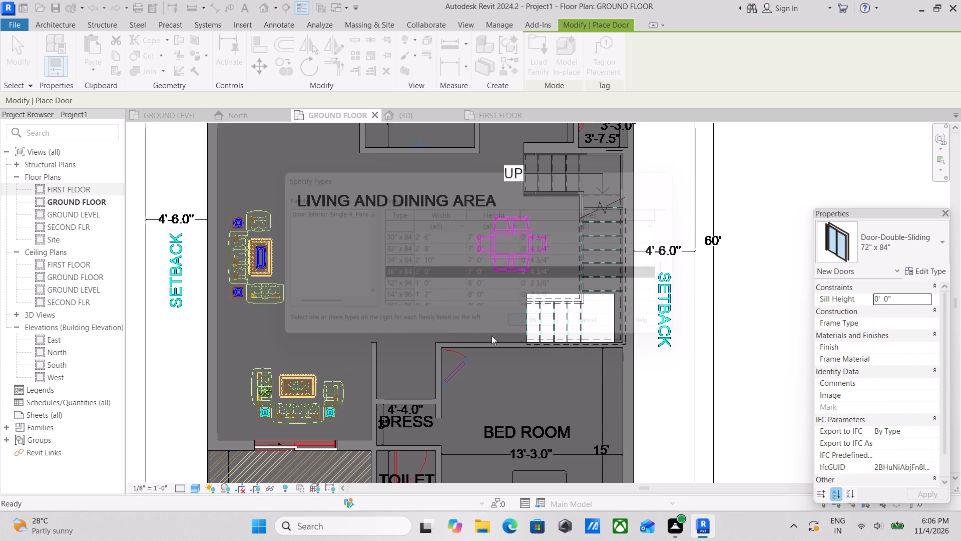
Place the 36" x 84" four-panel wood door in the bedroom's entrance wall above the dress, over the plan's door symbol and swinging into the bedroom.
{"action": "scroll", "coordinate": [467, 363], "scroll_direction": "down", "scroll_amount": 1}
{"action": "middle_click_drag", "start_coordinate": [461, 355], "coordinate": [379, 118]}
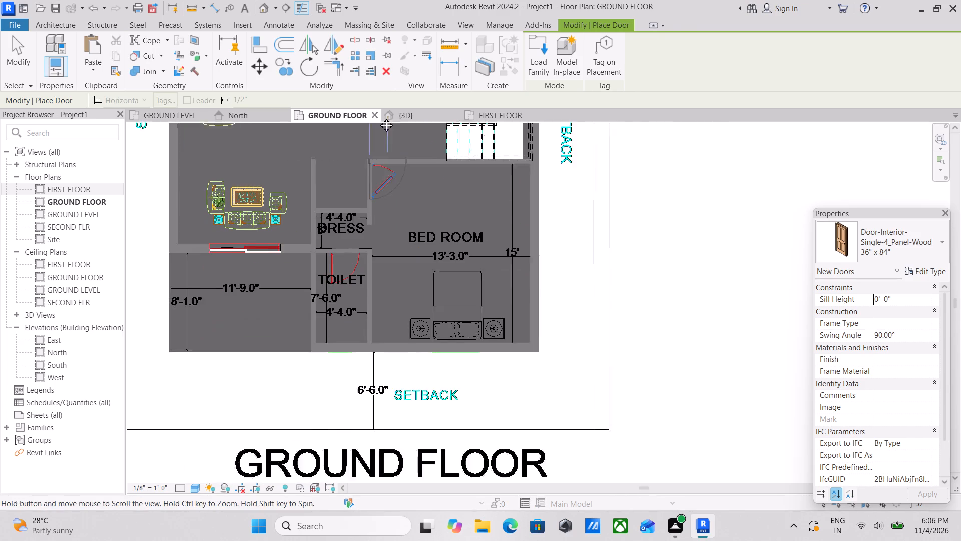
{"action": "middle_click_drag", "start_coordinate": [379, 118], "coordinate": [377, 104]}
{"action": "middle_click_drag", "start_coordinate": [361, 191], "coordinate": [378, 342]}
{"action": "scroll", "coordinate": [376, 267], "scroll_direction": "up", "scroll_amount": 2}
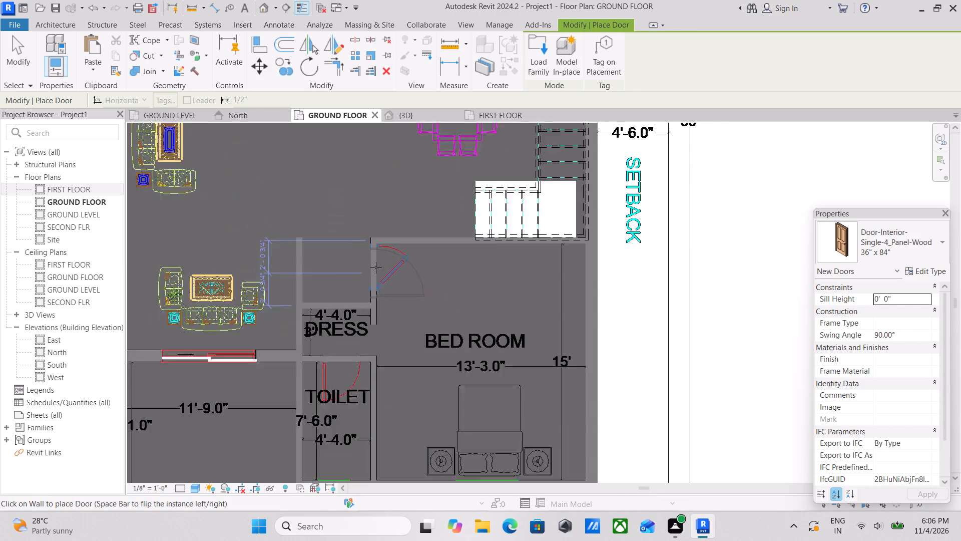
{"action": "scroll", "coordinate": [376, 267], "scroll_direction": "up", "scroll_amount": 3}
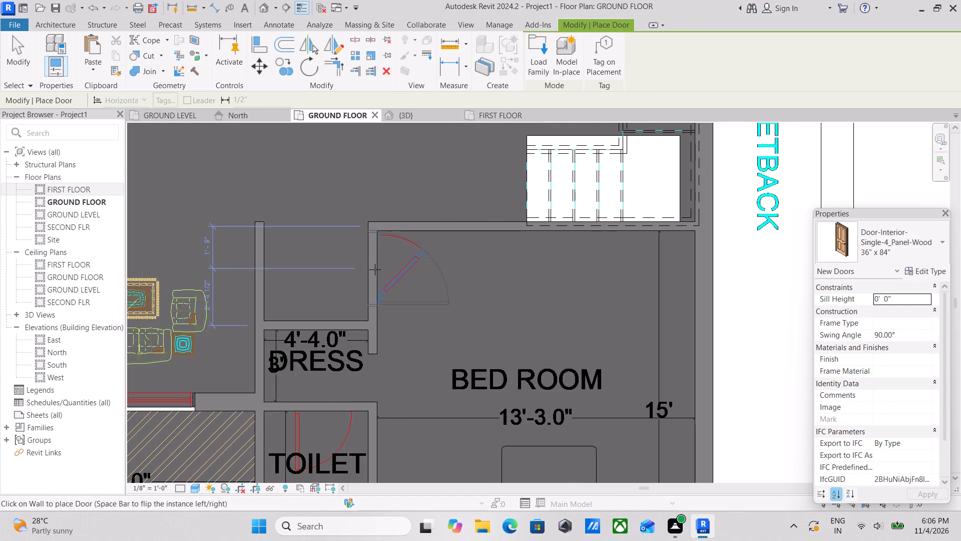
{"action": "scroll", "coordinate": [375, 270], "scroll_direction": "up", "scroll_amount": 4}
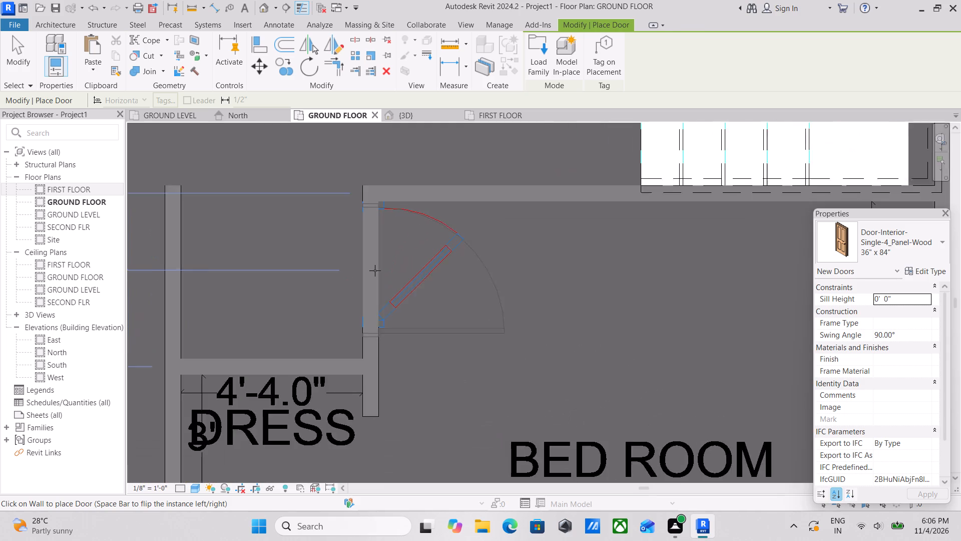
{"action": "scroll", "coordinate": [375, 270], "scroll_direction": "up", "scroll_amount": 1}
{"action": "left_click", "coordinate": [374, 272]}
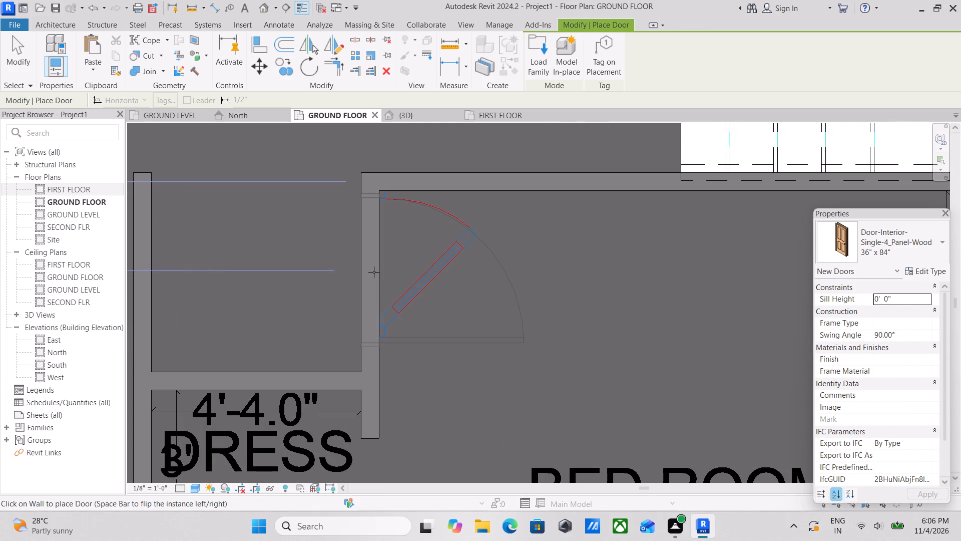
Duplicate the Single-Flush 30" x 80" door type as "BATHROOM DOOR 2' X 7'".
{"action": "scroll", "coordinate": [374, 272], "scroll_direction": "down", "scroll_amount": 2}
{"action": "middle_click_drag", "start_coordinate": [374, 272], "coordinate": [391, 245]}
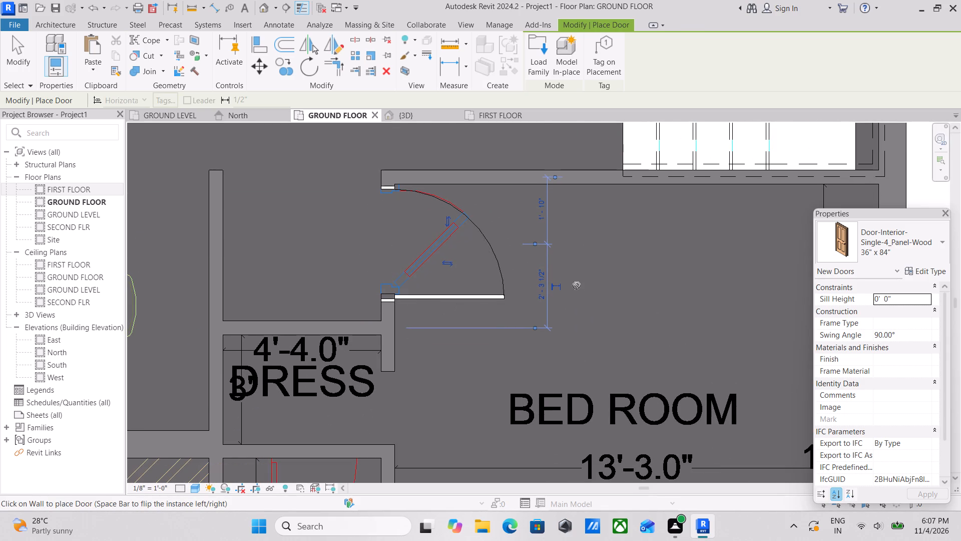
{"action": "scroll", "coordinate": [577, 286], "scroll_direction": "down", "scroll_amount": 8}
{"action": "middle_click_drag", "start_coordinate": [566, 310], "coordinate": [572, 458]}
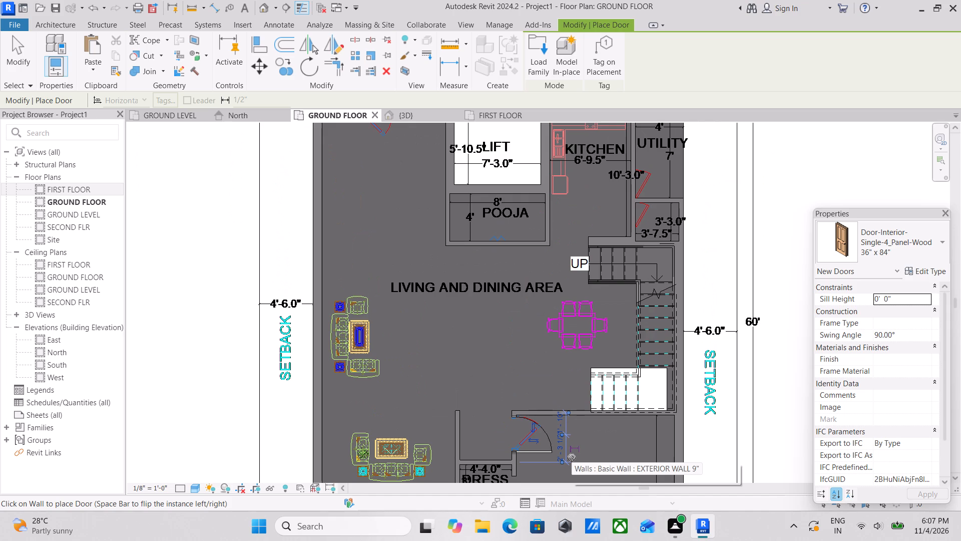
{"action": "scroll", "coordinate": [501, 435], "scroll_direction": "down", "scroll_amount": 2}
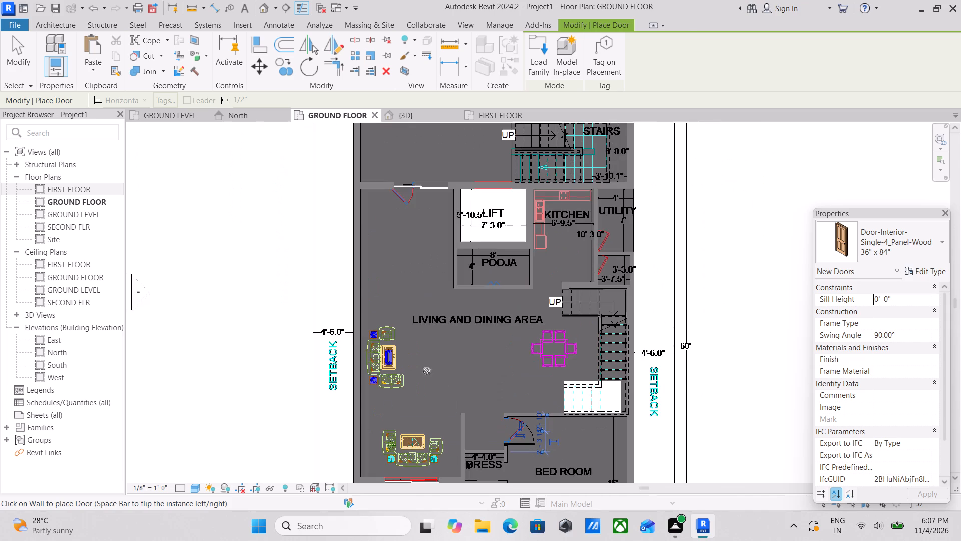
{"action": "middle_click_drag", "start_coordinate": [396, 298], "coordinate": [407, 413]}
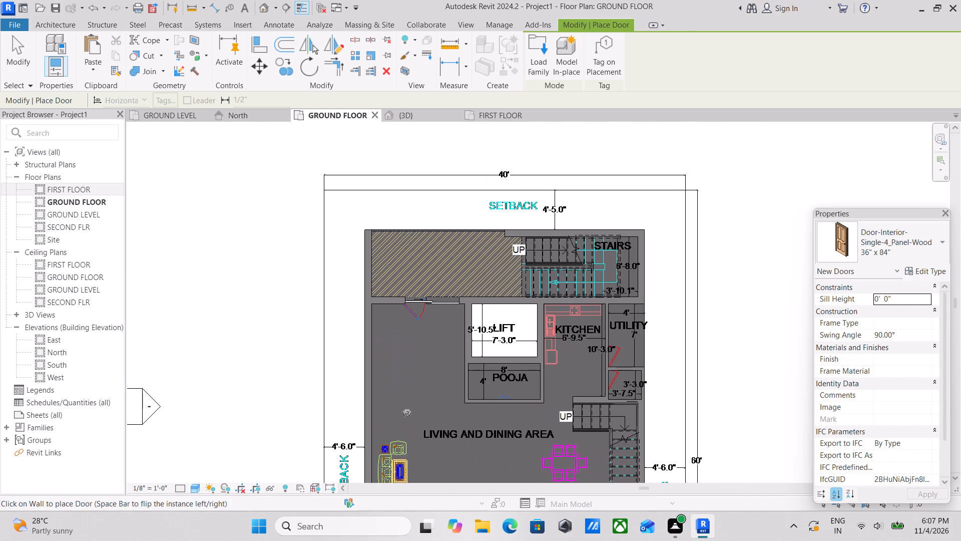
{"action": "middle_click_drag", "start_coordinate": [407, 413], "coordinate": [388, 273]}
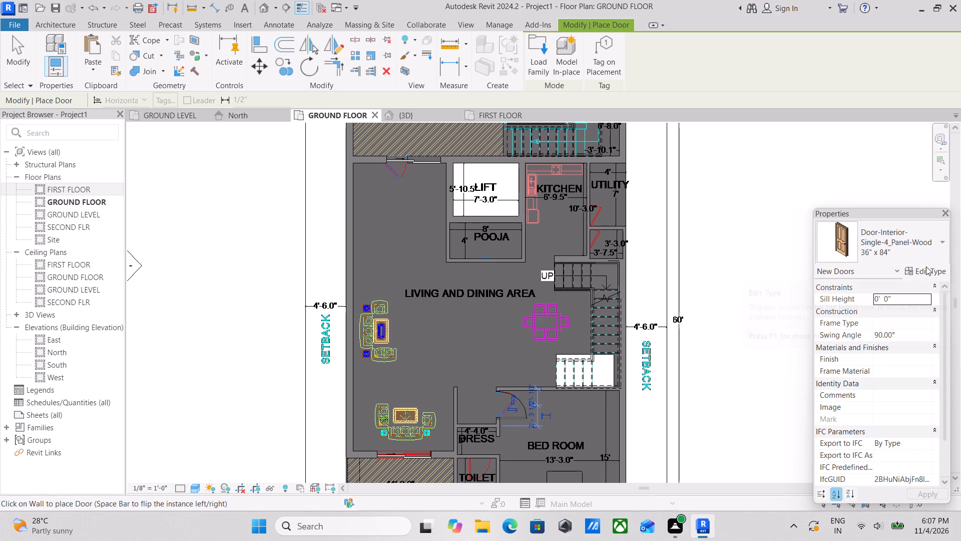
{"action": "left_click", "coordinate": [928, 252]}
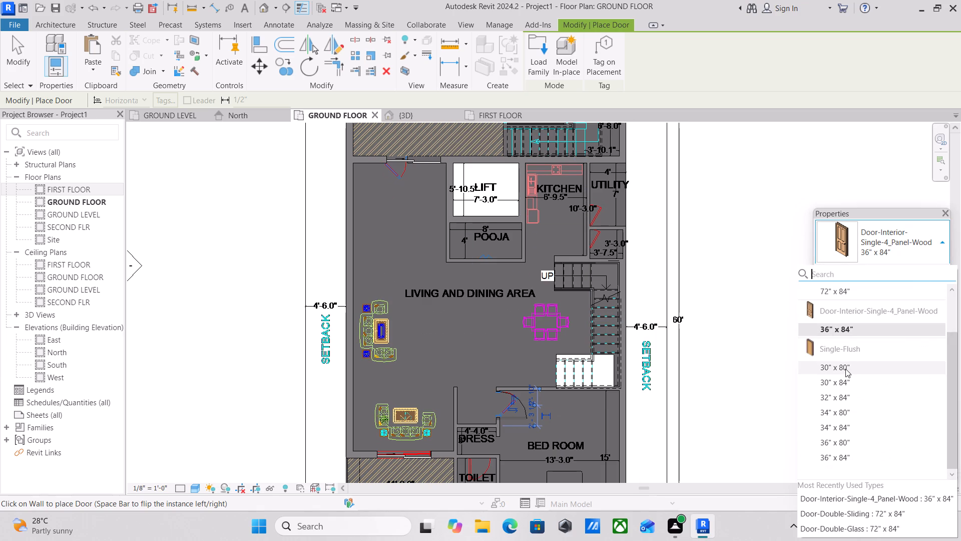
{"action": "scroll", "coordinate": [844, 373], "scroll_direction": "down", "scroll_amount": 2}
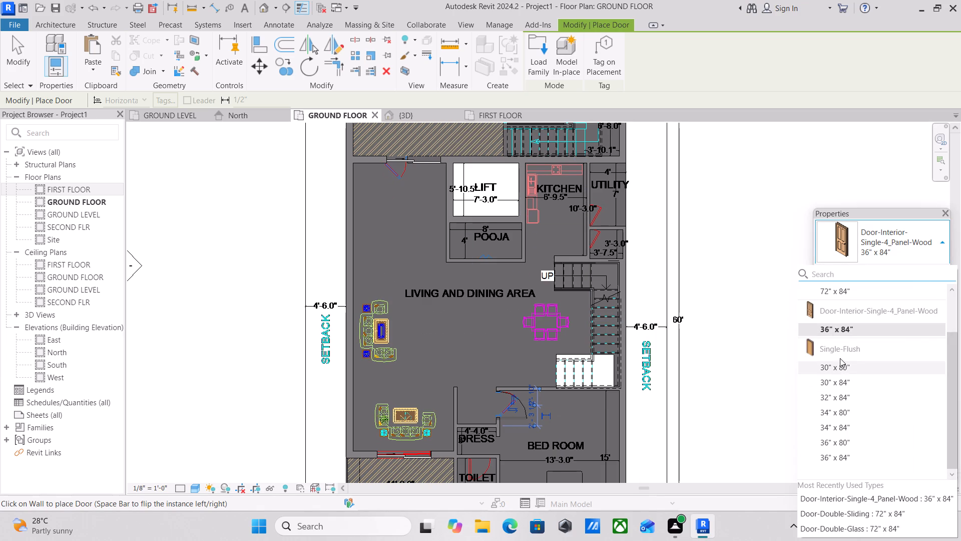
{"action": "left_click", "coordinate": [845, 367]}
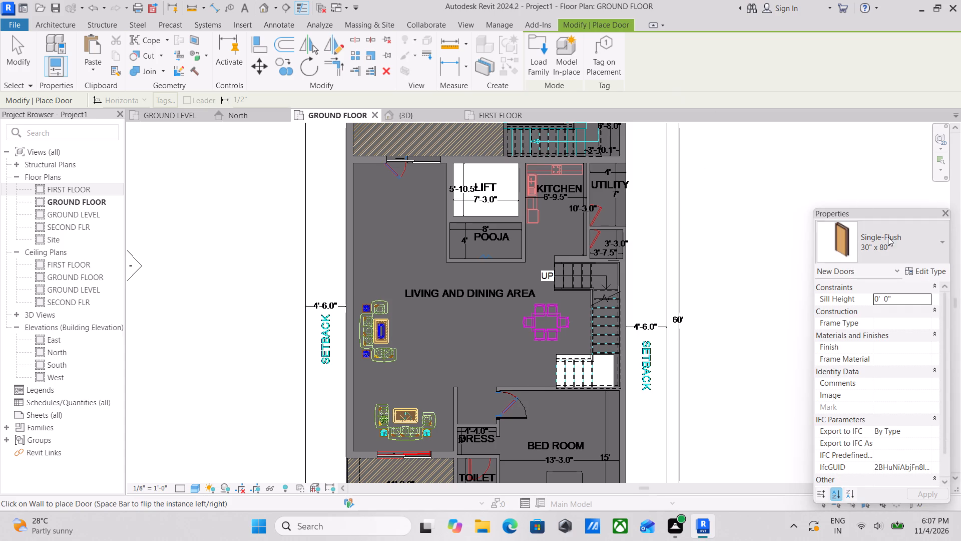
{"action": "left_click", "coordinate": [933, 266]}
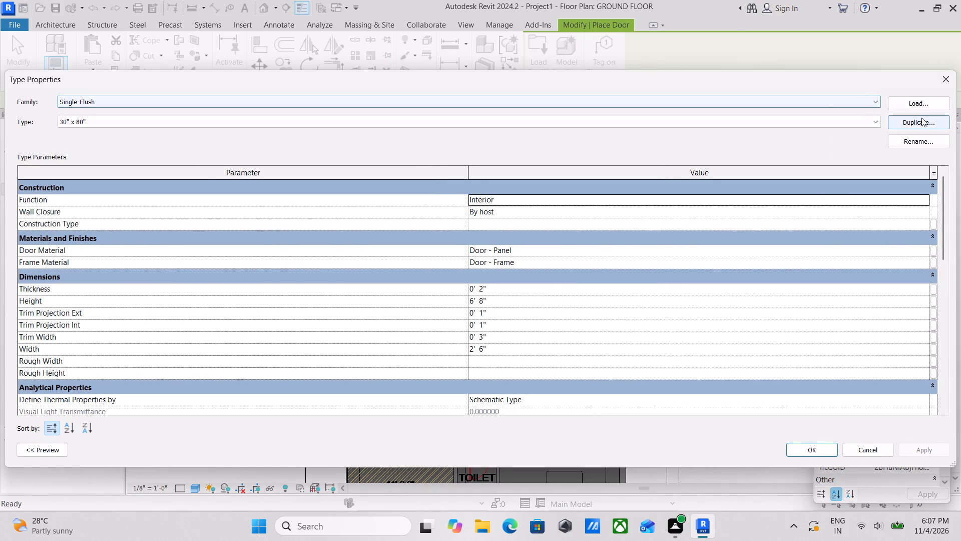
{"action": "left_click", "coordinate": [921, 118]}
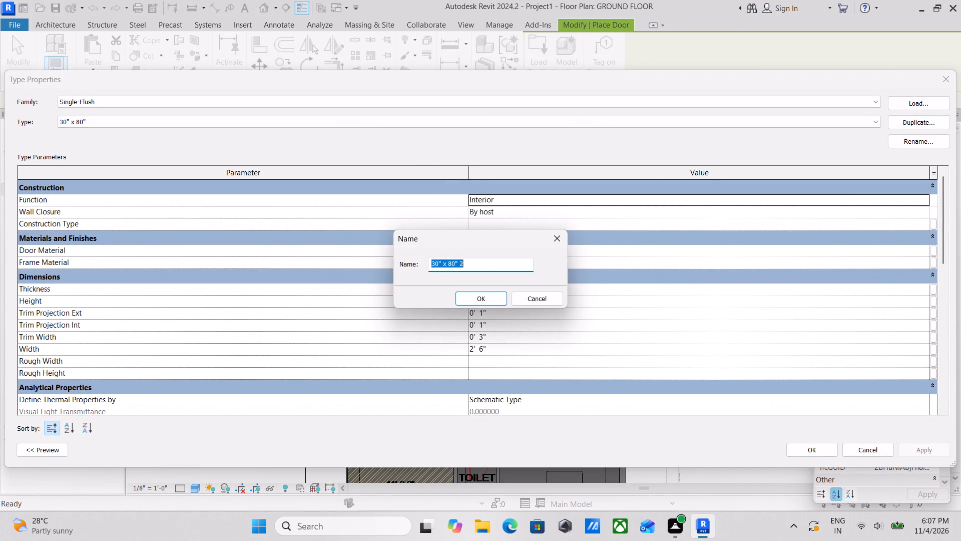
{"action": "key", "text": "BackSpace"}
{"action": "type", "text": "BATH"}
{"action": "type", "text": "ROOM DOO"}
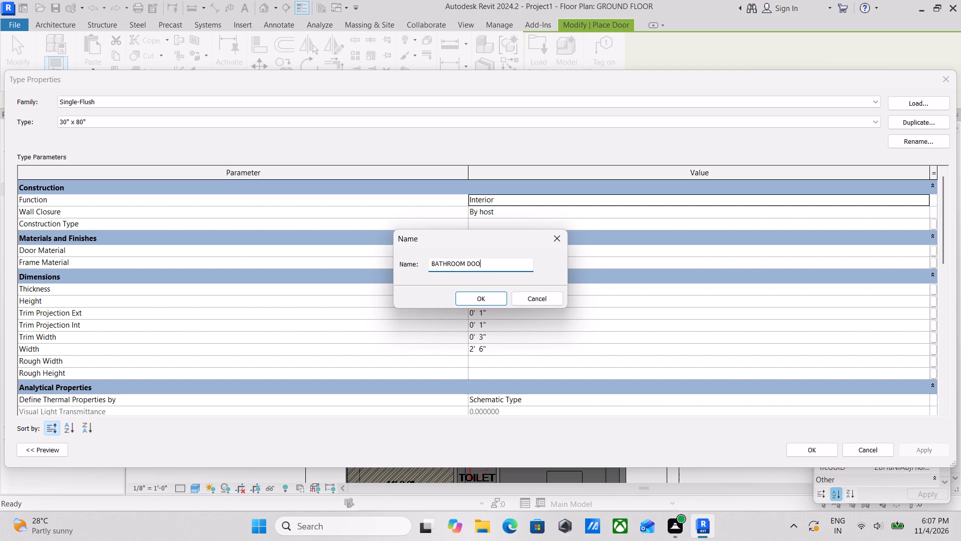
{"action": "key", "text": "r"}
{"action": "key", "text": "space"}
{"action": "type", "text": "2'"}
{"action": "key", "text": "space"}
{"action": "type", "text": "X 7"}
{"action": "key", "text": "apostrophe"}
{"action": "left_click", "coordinate": [482, 295]}
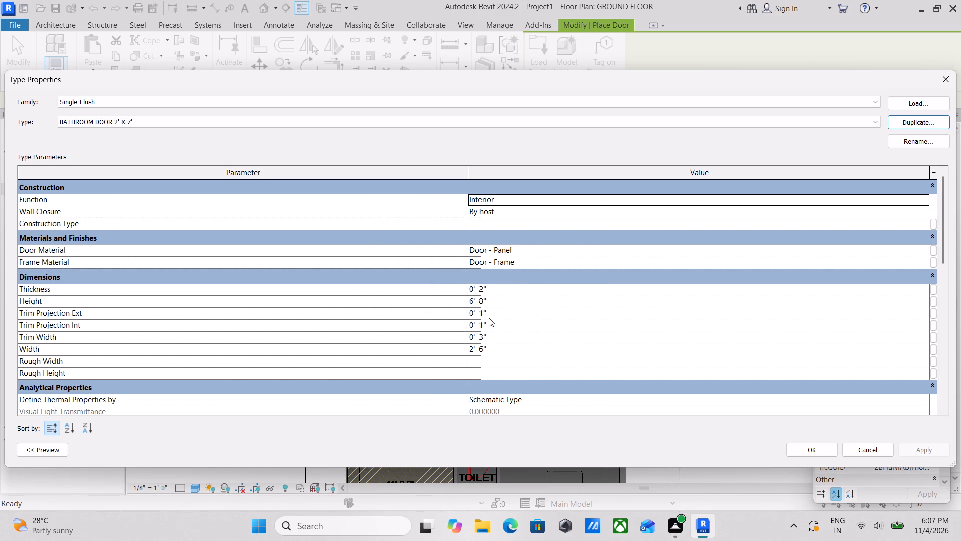
Set the new bathroom door type's width to 2', apply it, and dismiss the save reminder without saving.
{"action": "left_click", "coordinate": [492, 351]}
{"action": "left_click_drag", "start_coordinate": [492, 351], "coordinate": [456, 352]}
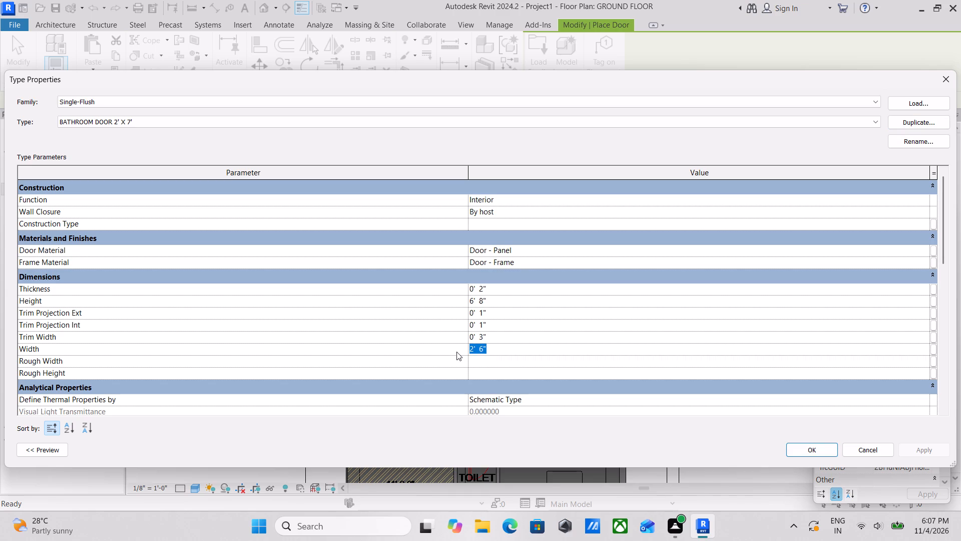
{"action": "key", "text": "1"}
{"action": "key", "text": "BackSpace"}
{"action": "key", "text": "2"}
{"action": "key", "text": "apostrophe"}
{"action": "left_click", "coordinate": [926, 458]}
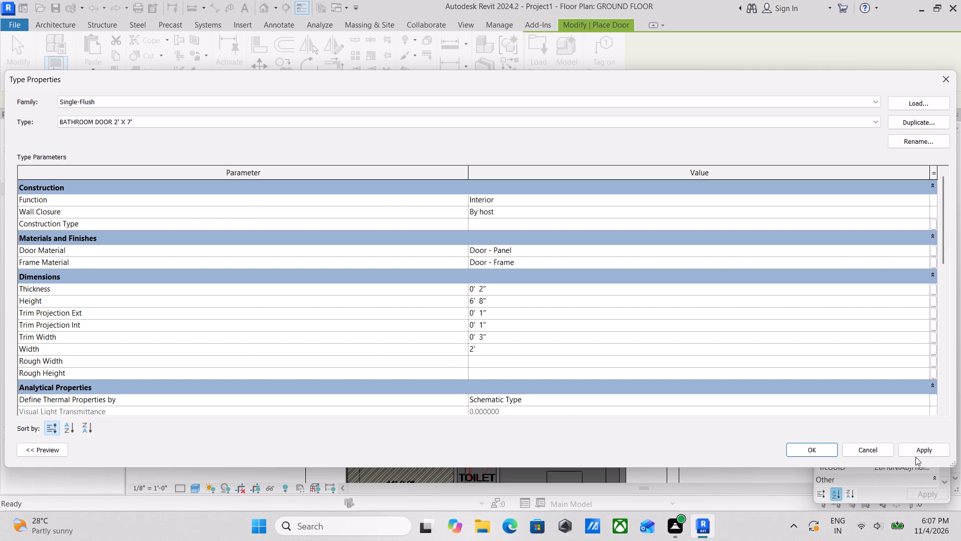
{"action": "left_click", "coordinate": [917, 450]}
{"action": "left_click", "coordinate": [802, 450]}
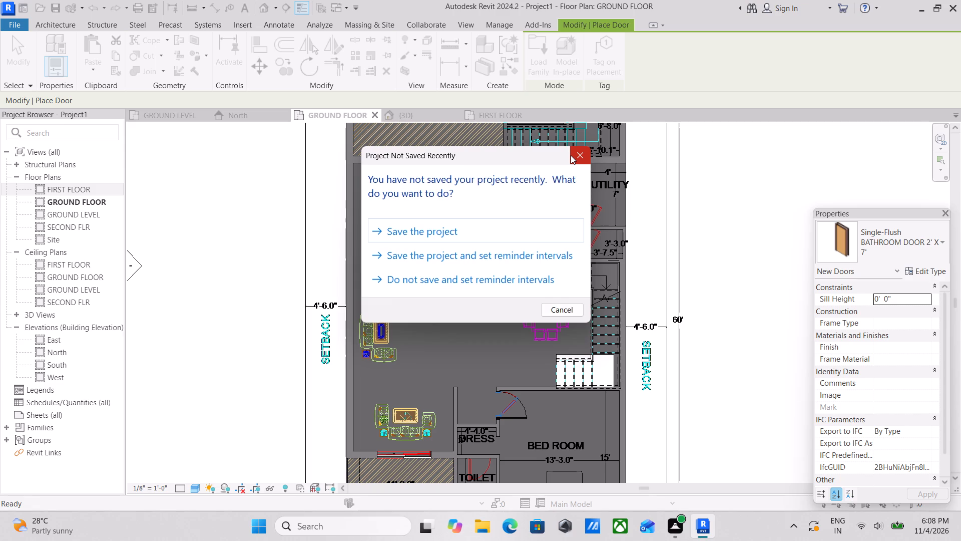
{"action": "left_click", "coordinate": [571, 155]}
Place the bathroom door type in the wall between kitchen and utility, over the plan's door symbol and swinging into the utility.
{"action": "scroll", "coordinate": [566, 347], "scroll_direction": "up", "scroll_amount": 2}
{"action": "scroll", "coordinate": [554, 287], "scroll_direction": "down", "scroll_amount": 1}
{"action": "middle_click_drag", "start_coordinate": [554, 287], "coordinate": [512, 385]}
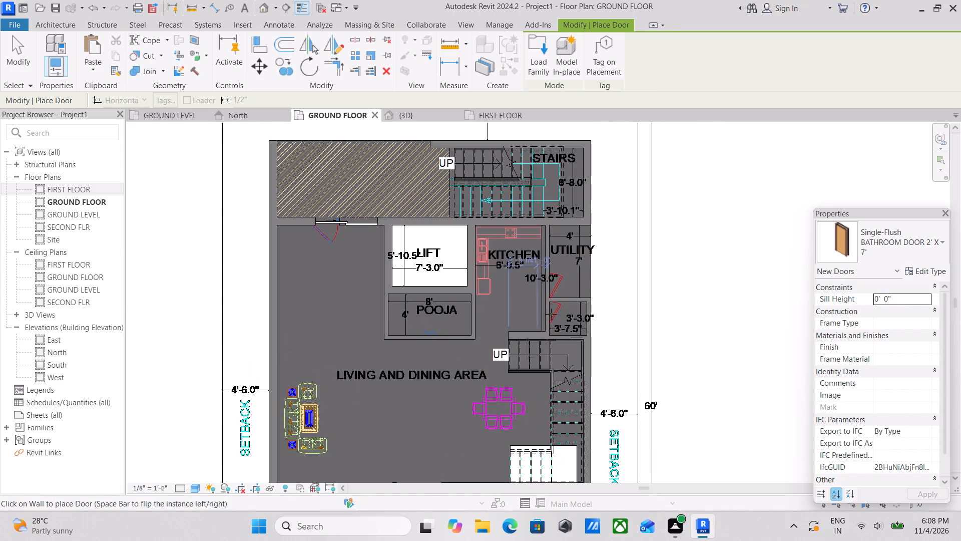
{"action": "scroll", "coordinate": [562, 295], "scroll_direction": "up", "scroll_amount": 5}
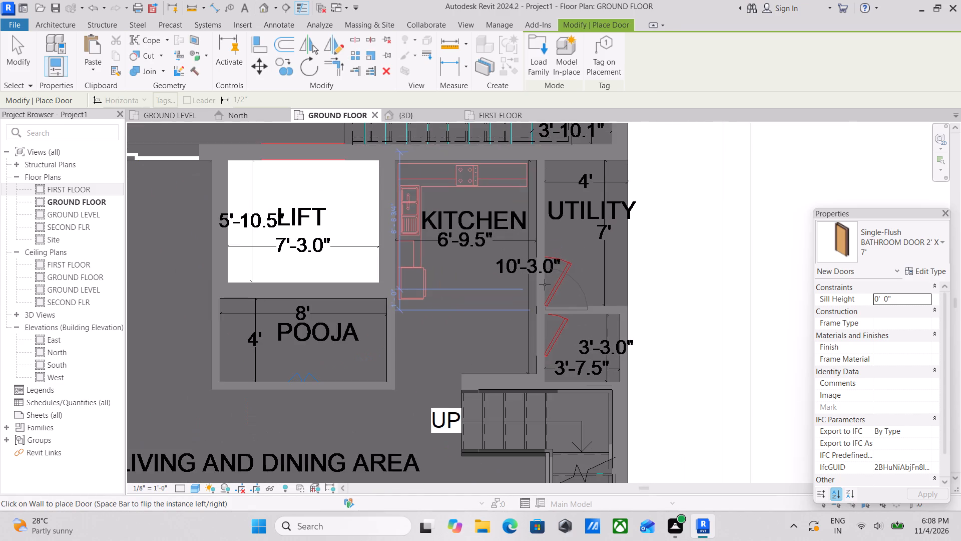
{"action": "scroll", "coordinate": [545, 285], "scroll_direction": "up", "scroll_amount": 7}
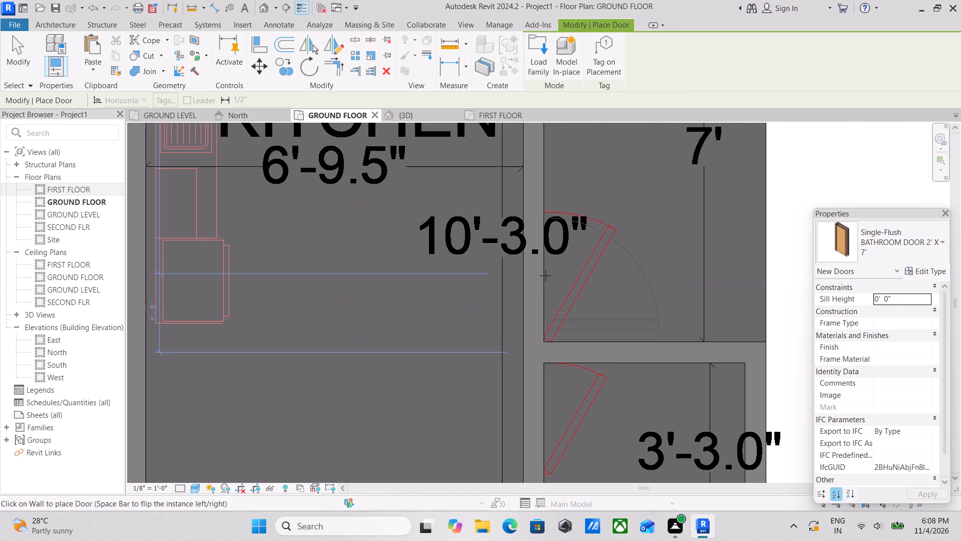
{"action": "left_click", "coordinate": [543, 276]}
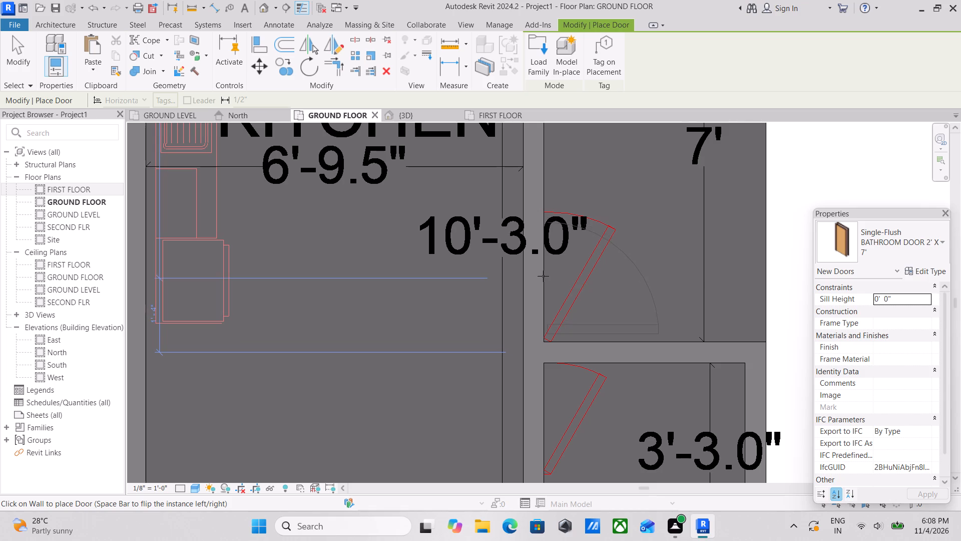
Place another bathroom door in the wall of the small room below the utility, swinging inward and hinged at the utility end, and finish placement.
{"action": "middle_click_drag", "start_coordinate": [543, 276], "coordinate": [520, 234]}
{"action": "middle_click_drag", "start_coordinate": [521, 358], "coordinate": [498, 308]}
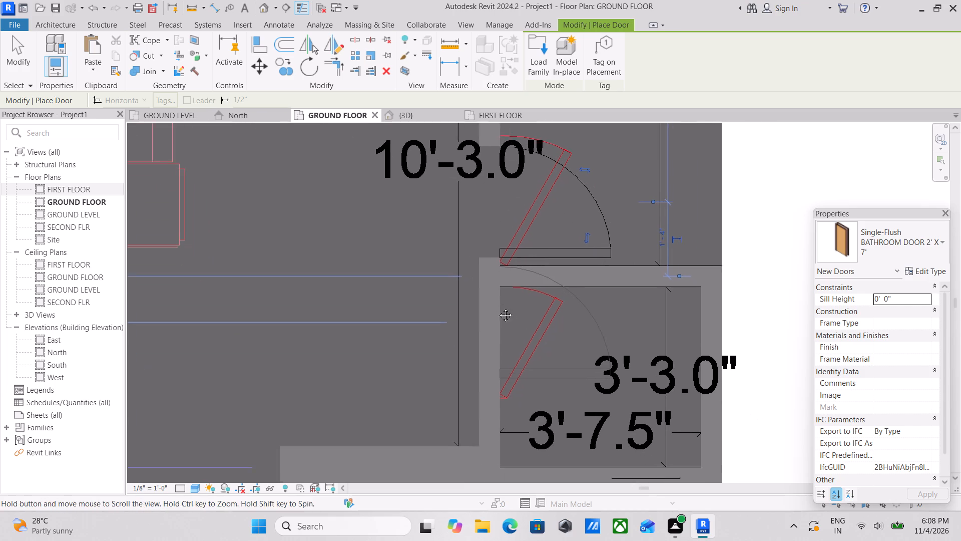
{"action": "middle_click_drag", "start_coordinate": [498, 308], "coordinate": [498, 299]}
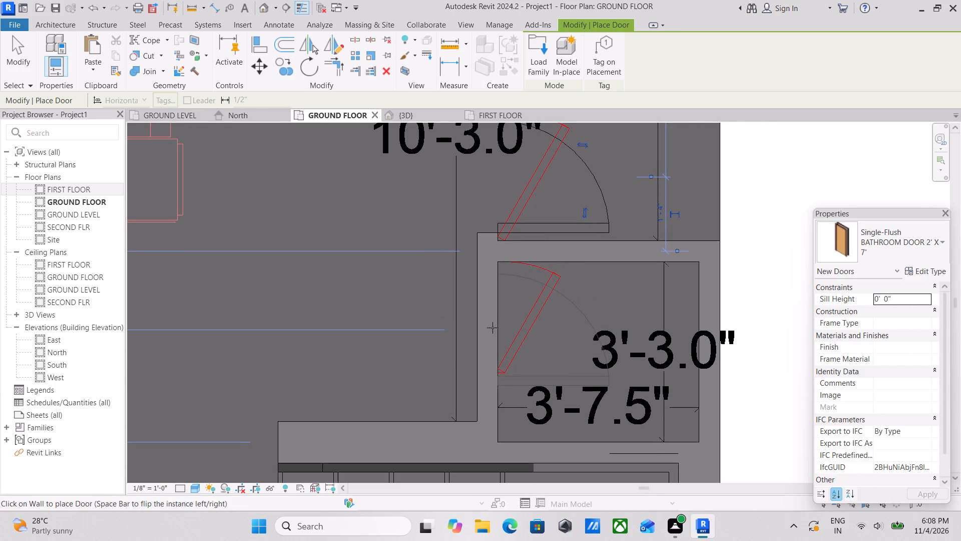
{"action": "key", "text": "space"}
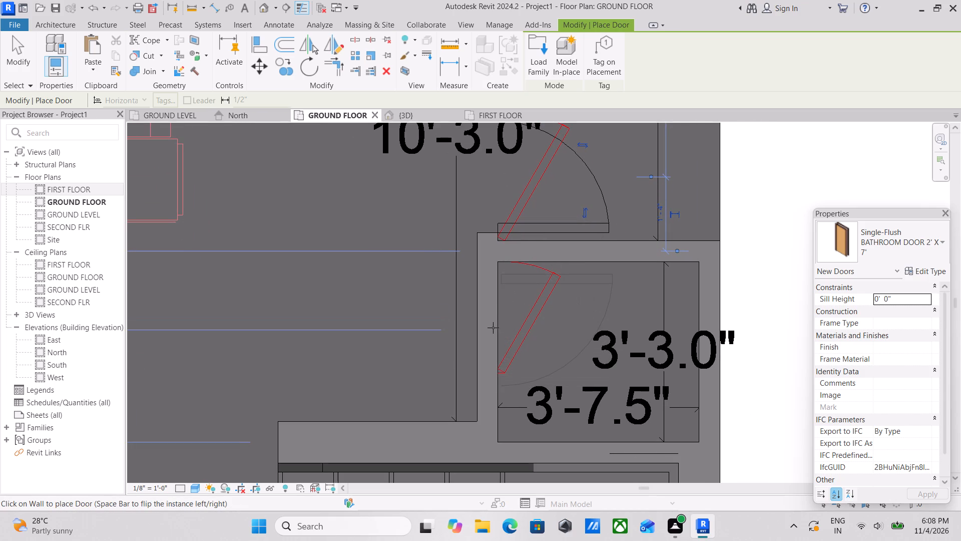
{"action": "left_click", "coordinate": [491, 327]}
{"action": "scroll", "coordinate": [491, 327], "scroll_direction": "down", "scroll_amount": 1}
{"action": "middle_click_drag", "start_coordinate": [490, 327], "coordinate": [472, 349]}
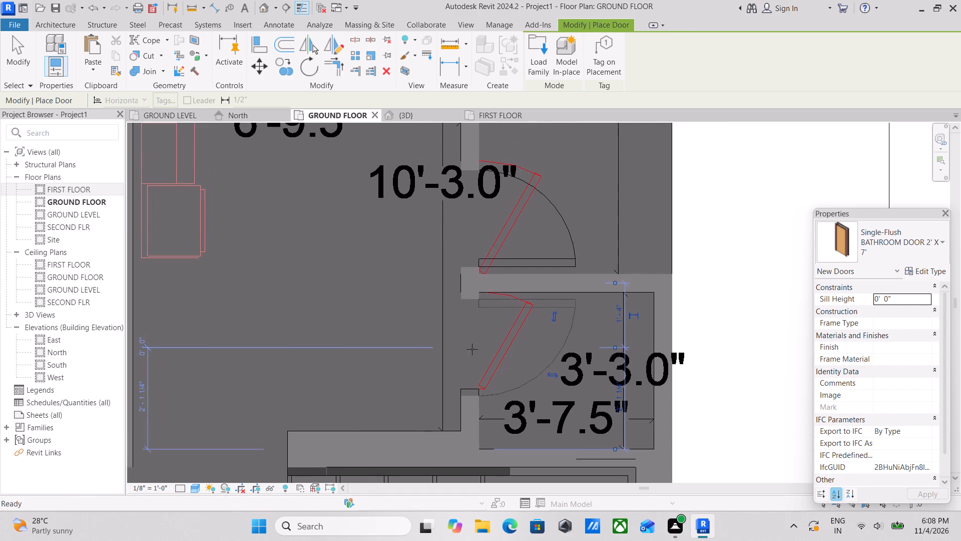
{"action": "scroll", "coordinate": [477, 335], "scroll_direction": "down", "scroll_amount": 3}
{"action": "key", "text": "Escape"}
{"action": "key", "text": "Escape"}
{"action": "scroll", "coordinate": [477, 335], "scroll_direction": "down", "scroll_amount": 3}
{"action": "key", "text": "Escape"}
{"action": "scroll", "coordinate": [539, 322], "scroll_direction": "down", "scroll_amount": 4}
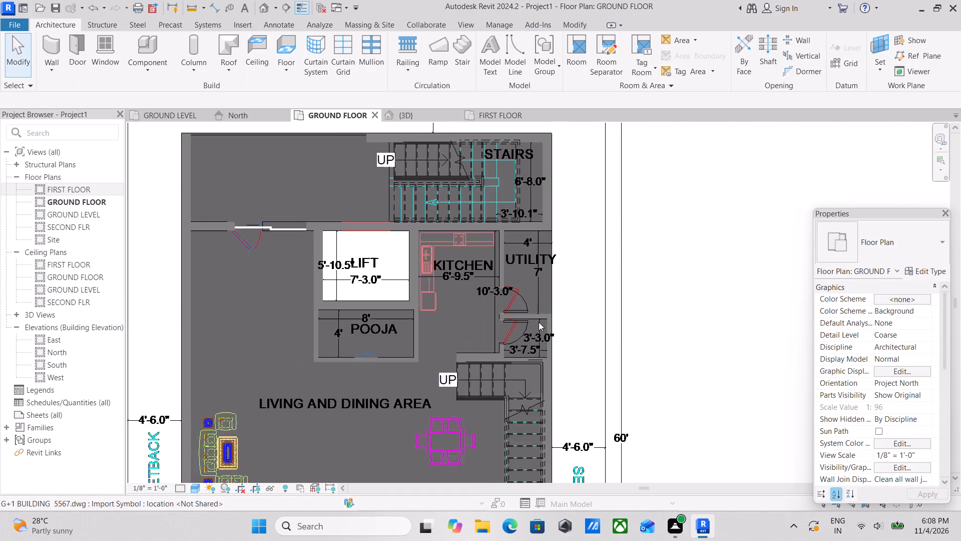
{"action": "scroll", "coordinate": [518, 331], "scroll_direction": "down", "scroll_amount": 3}
{"action": "key", "text": "Escape"}
Look over the ground-floor plan to check the placed doors and the remaining door openings.
{"action": "scroll", "coordinate": [509, 303], "scroll_direction": "down", "scroll_amount": 3}
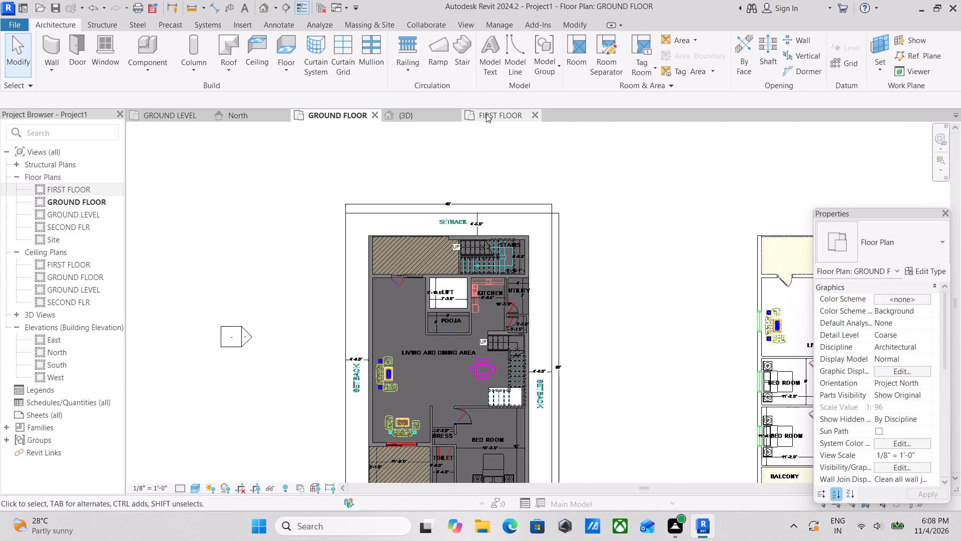
{"action": "scroll", "coordinate": [372, 136], "scroll_direction": "down", "scroll_amount": 2}
{"action": "scroll", "coordinate": [436, 230], "scroll_direction": "down", "scroll_amount": 1}
{"action": "scroll", "coordinate": [459, 380], "scroll_direction": "up", "scroll_amount": 2}
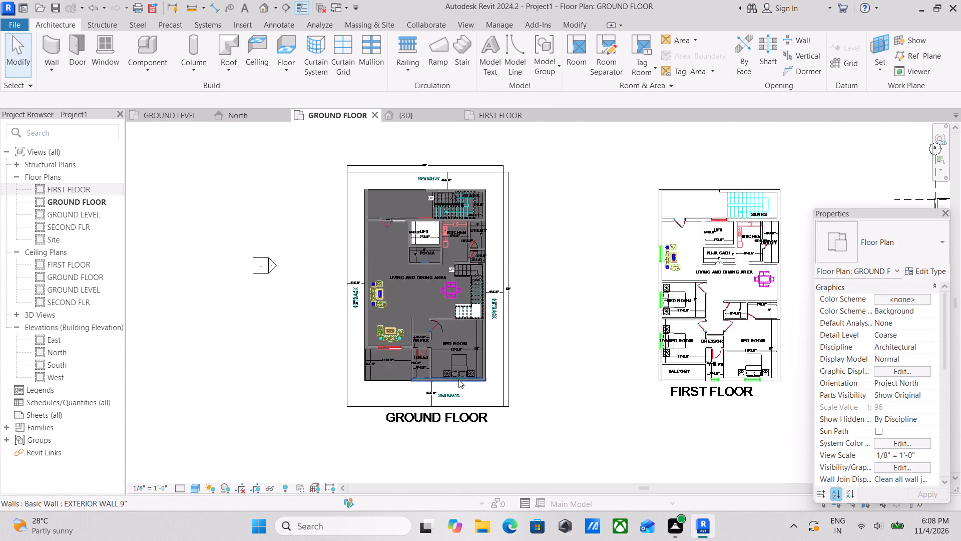
{"action": "scroll", "coordinate": [458, 379], "scroll_direction": "up", "scroll_amount": 1}
{"action": "scroll", "coordinate": [444, 342], "scroll_direction": "up", "scroll_amount": 7}
{"action": "scroll", "coordinate": [435, 293], "scroll_direction": "down", "scroll_amount": 2}
{"action": "middle_click_drag", "start_coordinate": [440, 297], "coordinate": [479, 439]}
{"action": "middle_click_drag", "start_coordinate": [462, 277], "coordinate": [463, 289]}
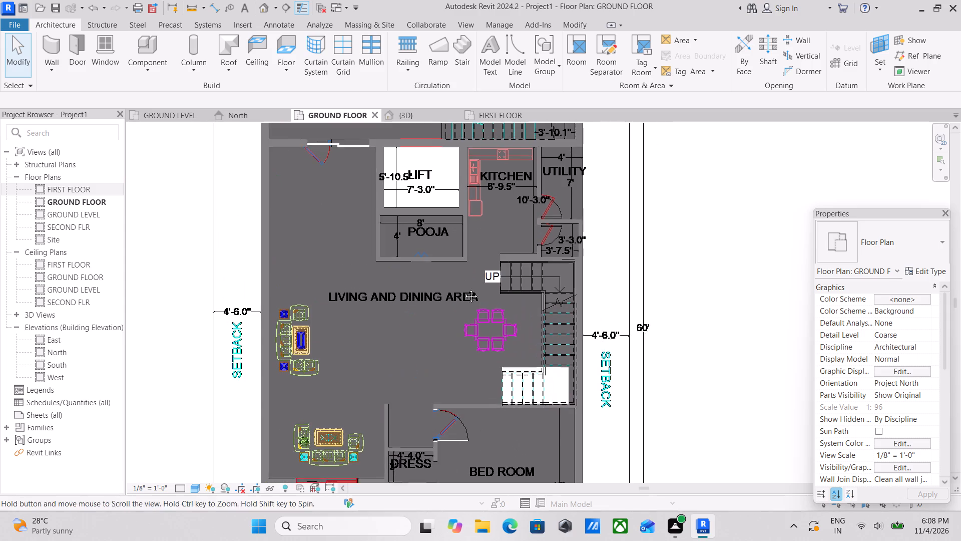
{"action": "middle_click_drag", "start_coordinate": [463, 289], "coordinate": [463, 300]}
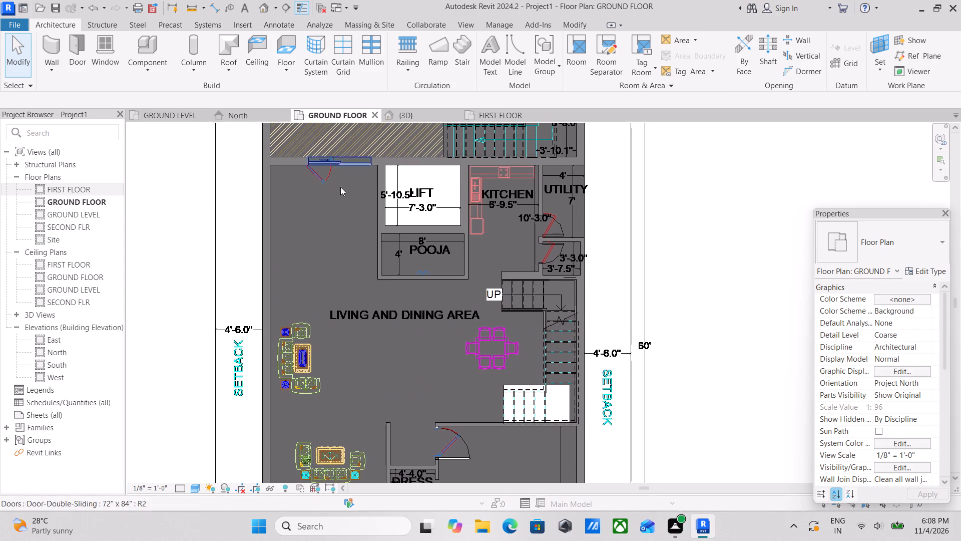
{"action": "scroll", "coordinate": [361, 210], "scroll_direction": "up", "scroll_amount": 1}
{"action": "scroll", "coordinate": [358, 208], "scroll_direction": "down", "scroll_amount": 2}
{"action": "middle_click_drag", "start_coordinate": [375, 229], "coordinate": [408, 288]}
{"action": "middle_click_drag", "start_coordinate": [461, 281], "coordinate": [497, 243]}
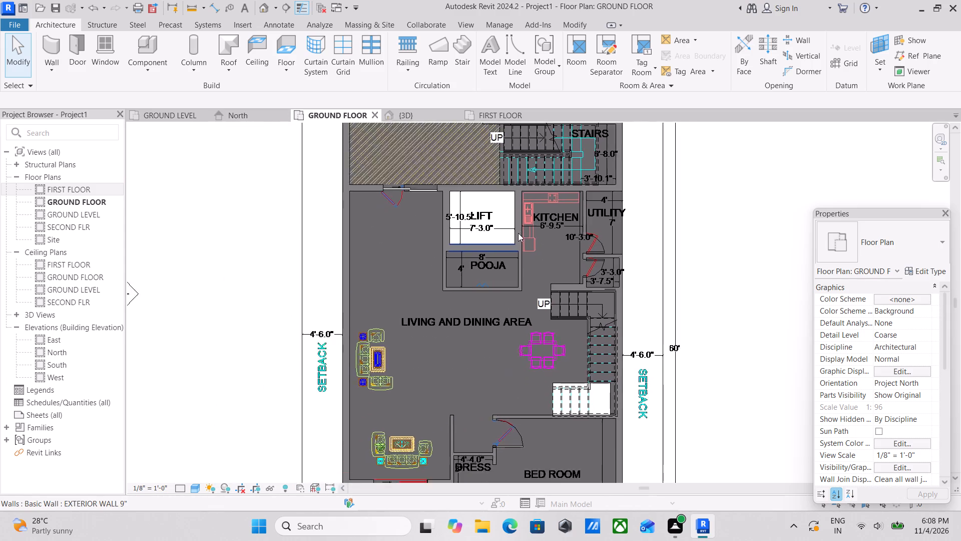
Examine the ground-floor plan from the living area to the toilet and bedroom for door openings still without doors.
{"action": "scroll", "coordinate": [519, 233], "scroll_direction": "up", "scroll_amount": 1}
{"action": "scroll", "coordinate": [496, 253], "scroll_direction": "down", "scroll_amount": 3}
{"action": "middle_click_drag", "start_coordinate": [475, 255], "coordinate": [492, 205]}
{"action": "scroll", "coordinate": [447, 307], "scroll_direction": "down", "scroll_amount": 1}
{"action": "middle_click_drag", "start_coordinate": [447, 302], "coordinate": [445, 246]}
{"action": "scroll", "coordinate": [459, 311], "scroll_direction": "up", "scroll_amount": 3}
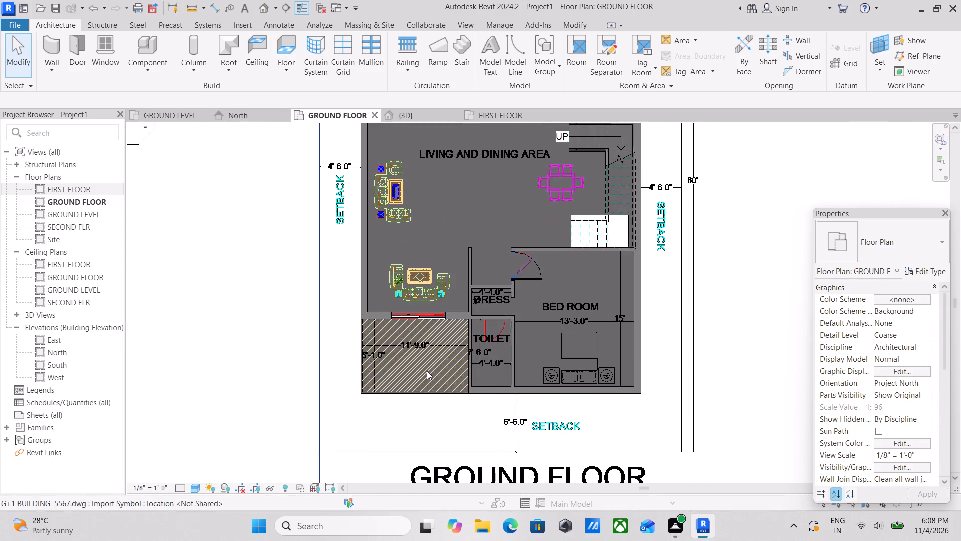
{"action": "scroll", "coordinate": [422, 374], "scroll_direction": "up", "scroll_amount": 3}
{"action": "middle_click_drag", "start_coordinate": [456, 319], "coordinate": [272, 339]}
{"action": "scroll", "coordinate": [347, 347], "scroll_direction": "up", "scroll_amount": 2}
{"action": "scroll", "coordinate": [370, 325], "scroll_direction": "down", "scroll_amount": 1}
{"action": "middle_click_drag", "start_coordinate": [369, 326], "coordinate": [326, 398]}
{"action": "middle_click_drag", "start_coordinate": [407, 320], "coordinate": [330, 513]}
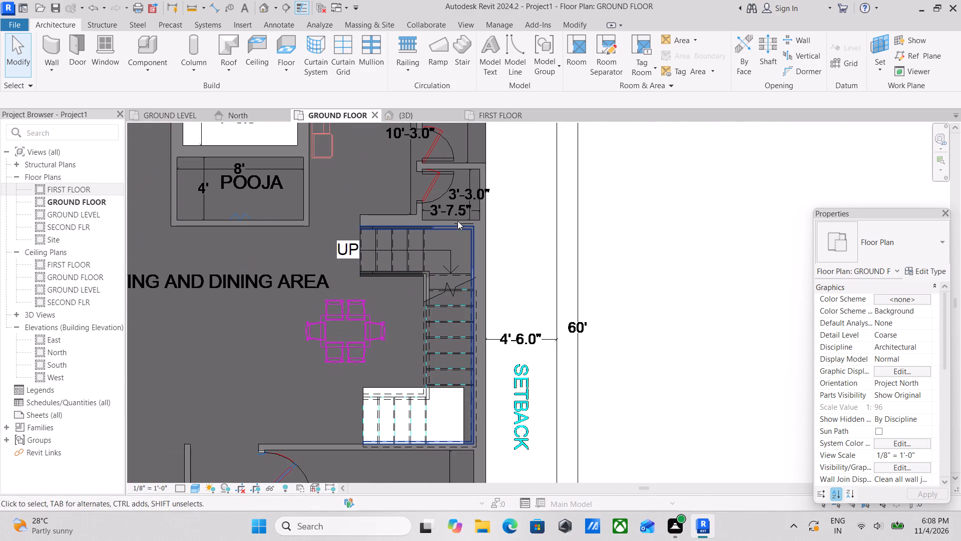
Place another BATHROOM DOOR 2' X 7', matching the utility door, in the wall between dress and toilet, swinging into the toilet over the plan's door symbol.
{"action": "left_click", "coordinate": [449, 143]}
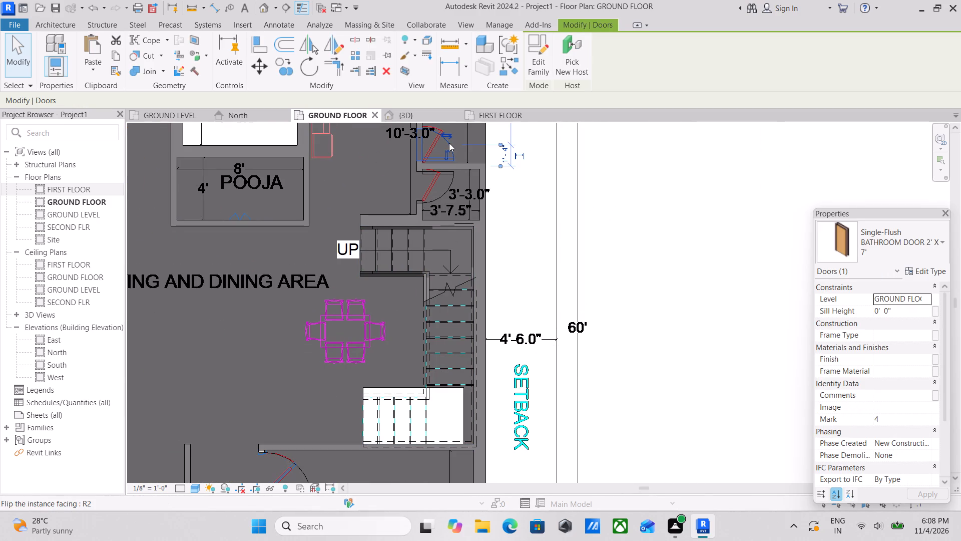
{"action": "type", "text": "CS"}
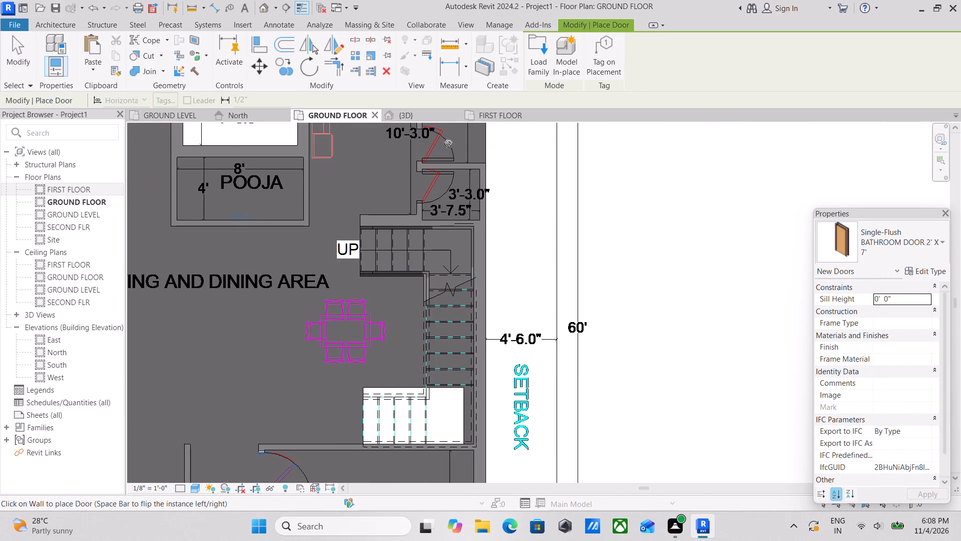
{"action": "scroll", "coordinate": [434, 156], "scroll_direction": "down", "scroll_amount": 2}
{"action": "middle_click_drag", "start_coordinate": [415, 168], "coordinate": [479, 0]}
{"action": "scroll", "coordinate": [335, 359], "scroll_direction": "up", "scroll_amount": 3}
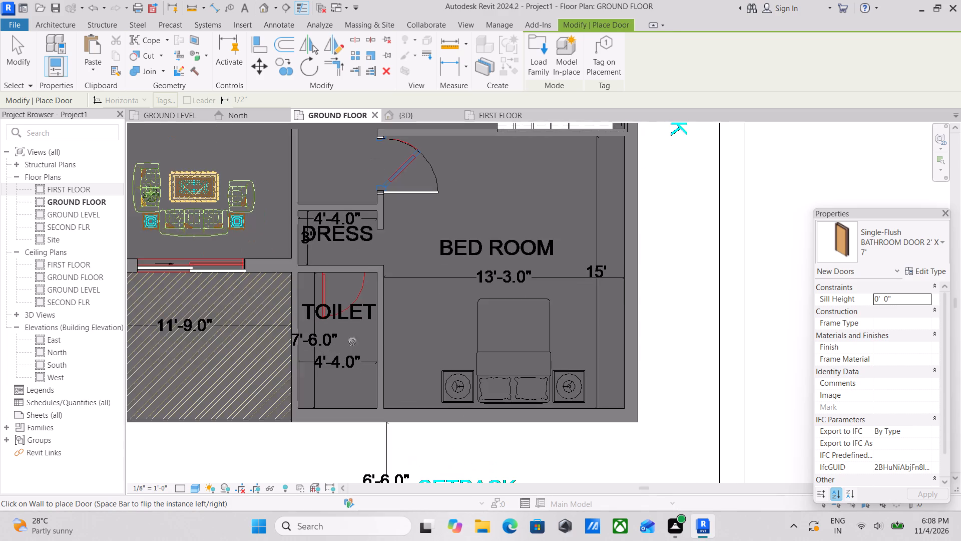
{"action": "scroll", "coordinate": [360, 330], "scroll_direction": "up", "scroll_amount": 2}
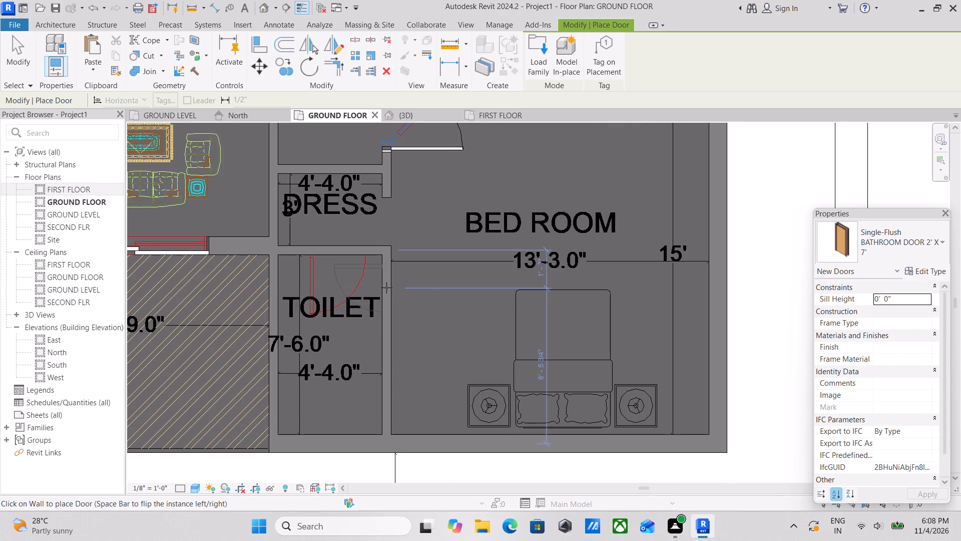
{"action": "left_click", "coordinate": [336, 255]}
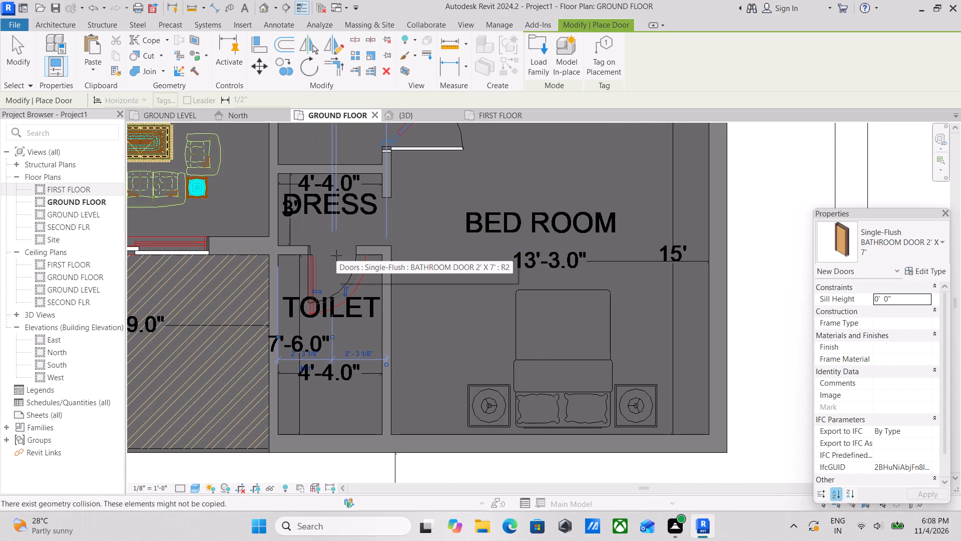
{"action": "key", "text": "Escape"}
{"action": "scroll", "coordinate": [339, 254], "scroll_direction": "down", "scroll_amount": 2}
{"action": "key", "text": "Escape"}
{"action": "scroll", "coordinate": [340, 254], "scroll_direction": "up", "scroll_amount": 3}
{"action": "key", "text": "Escape"}
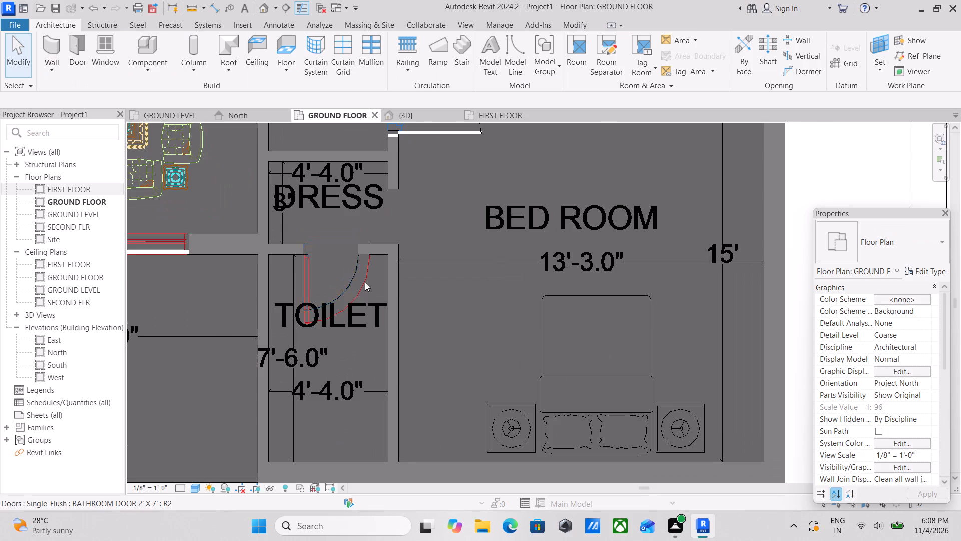
Inspect the toilet door against the plan's door symbol and the surrounding dress and bedroom walls.
{"action": "scroll", "coordinate": [373, 297], "scroll_direction": "up", "scroll_amount": 3}
{"action": "key", "text": "Escape"}
{"action": "middle_click_drag", "start_coordinate": [315, 244], "coordinate": [440, 384]}
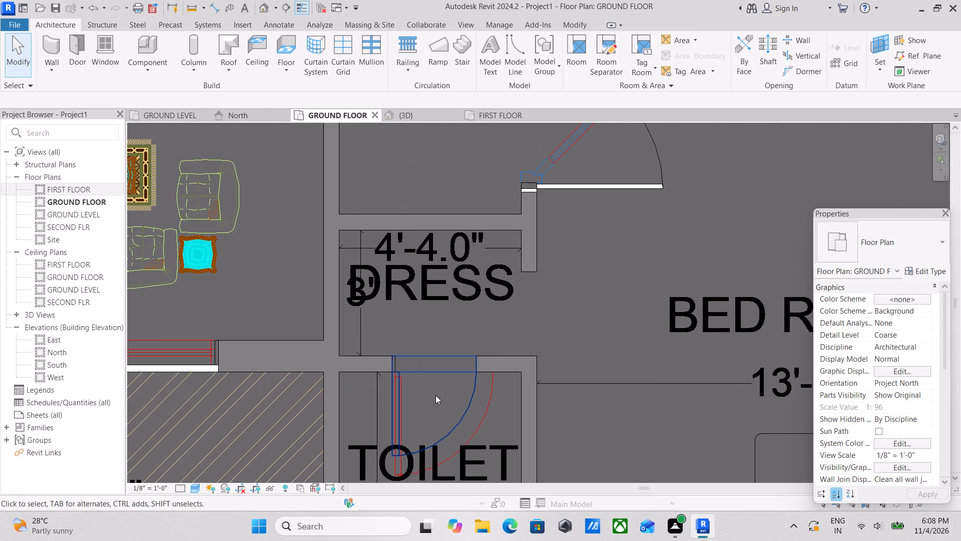
{"action": "scroll", "coordinate": [435, 395], "scroll_direction": "down", "scroll_amount": 2}
{"action": "key", "text": "Escape"}
{"action": "scroll", "coordinate": [437, 389], "scroll_direction": "down", "scroll_amount": 1}
{"action": "middle_click_drag", "start_coordinate": [437, 389], "coordinate": [468, 349]}
{"action": "scroll", "coordinate": [481, 375], "scroll_direction": "up", "scroll_amount": 2}
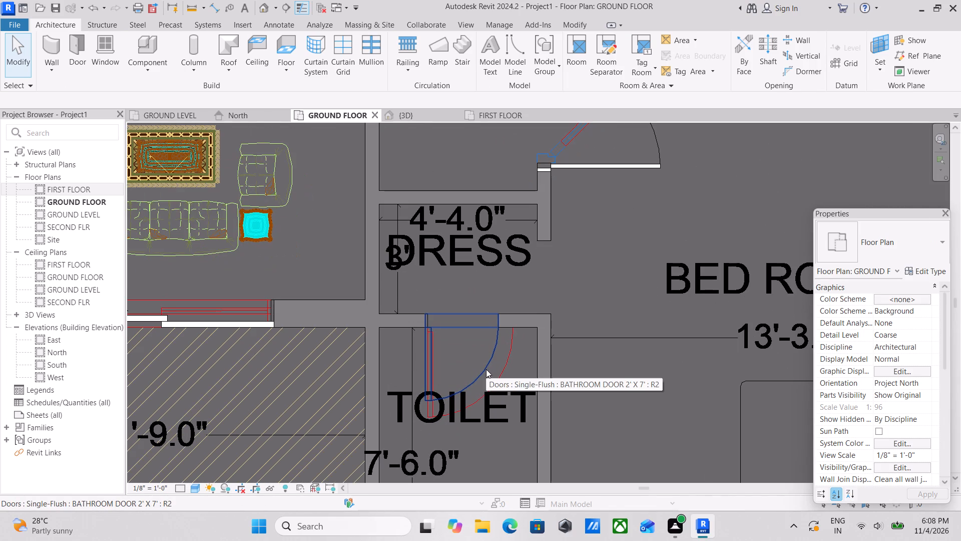
{"action": "scroll", "coordinate": [488, 367], "scroll_direction": "down", "scroll_amount": 3}
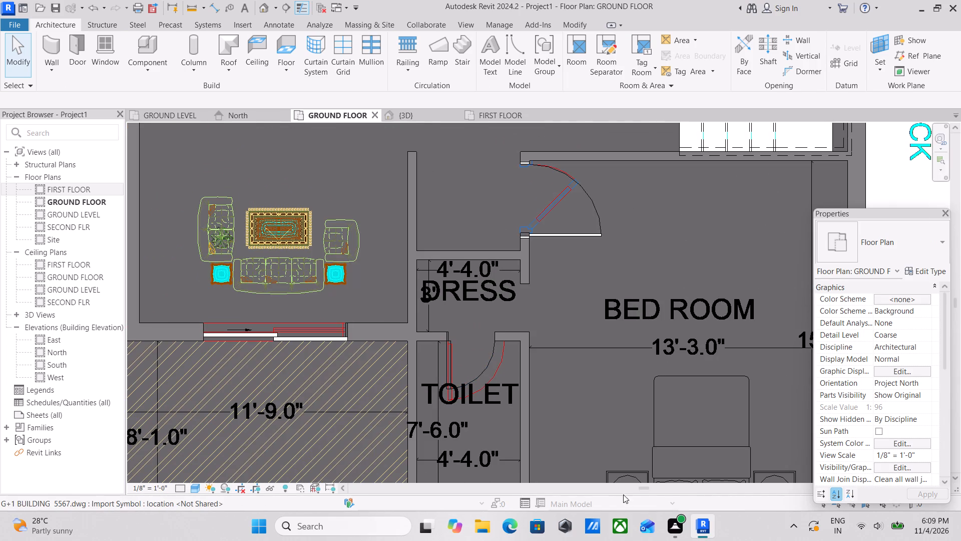
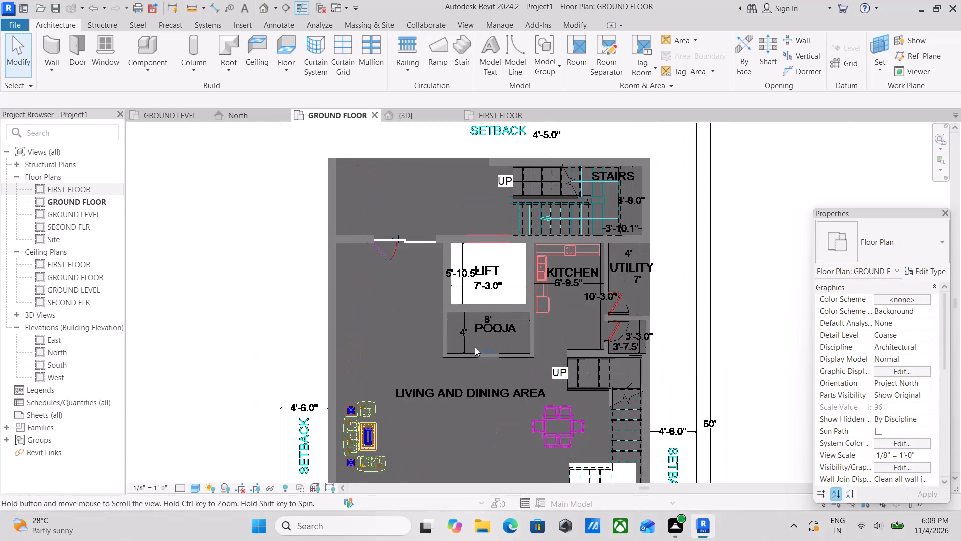
Place a BATHROOM DOOR 2' X 7' at the middle of the pooja room's wall facing the living area, over the door symbol, swinging inward.
{"action": "scroll", "coordinate": [464, 263], "scroll_direction": "up", "scroll_amount": 6}
{"action": "scroll", "coordinate": [521, 282], "scroll_direction": "down", "scroll_amount": 2}
{"action": "middle_click_drag", "start_coordinate": [521, 282], "coordinate": [394, 258]}
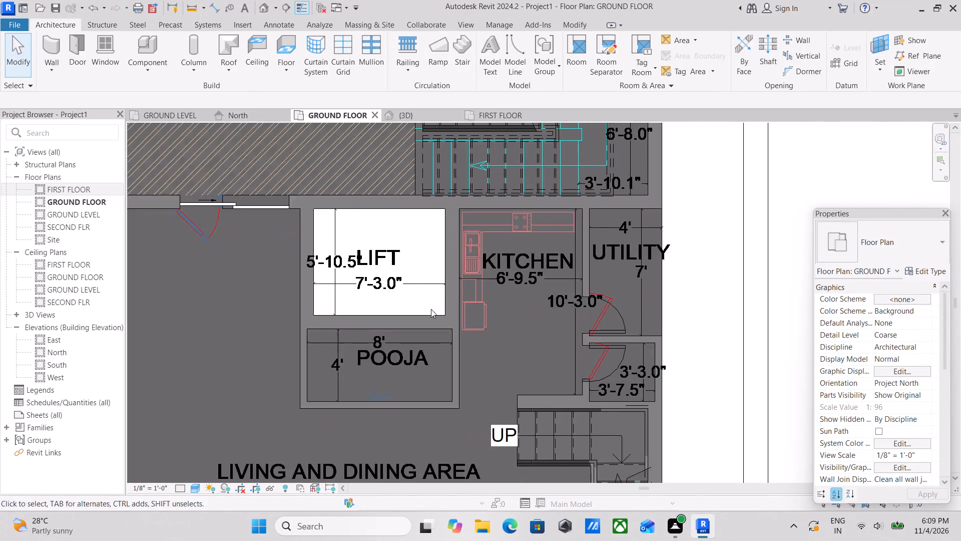
{"action": "scroll", "coordinate": [431, 315], "scroll_direction": "down", "scroll_amount": 3}
{"action": "middle_click_drag", "start_coordinate": [431, 320], "coordinate": [445, 246]}
{"action": "scroll", "coordinate": [412, 332], "scroll_direction": "up", "scroll_amount": 7}
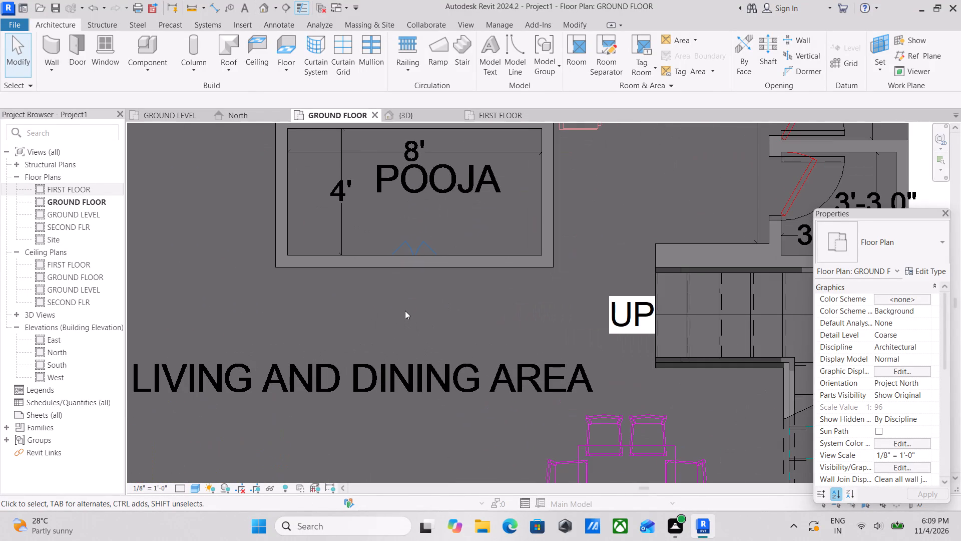
{"action": "key", "text": "d"}
{"action": "key", "text": "r"}
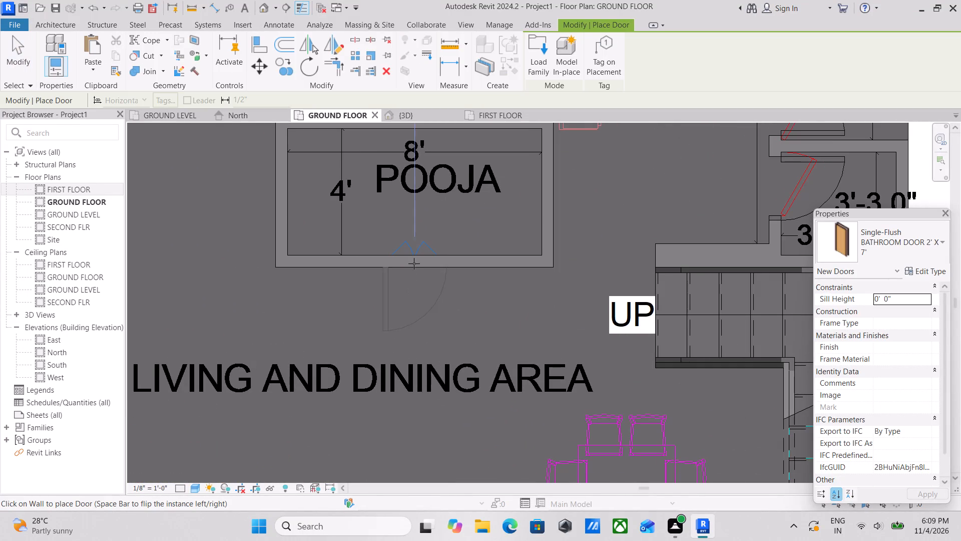
{"action": "left_click", "coordinate": [414, 258]}
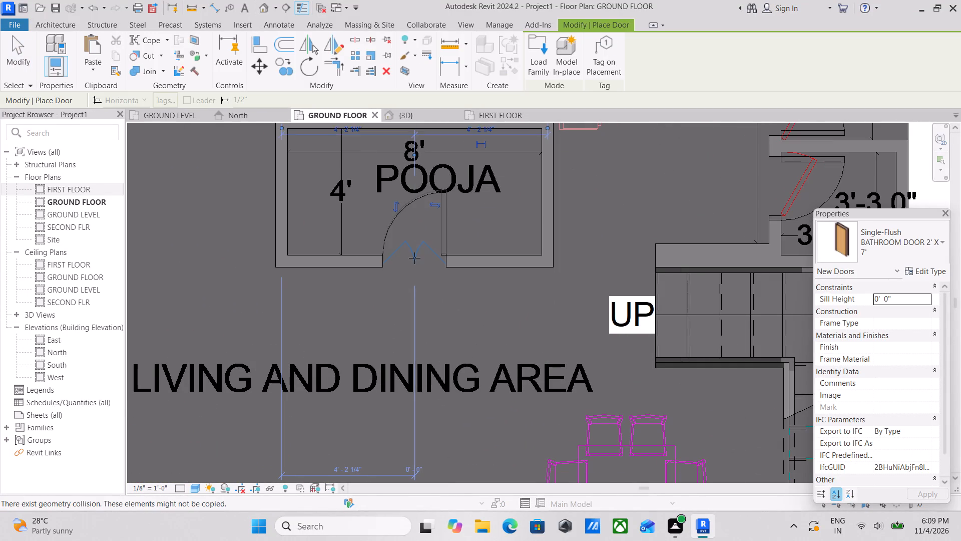
{"action": "scroll", "coordinate": [414, 258], "scroll_direction": "down", "scroll_amount": 1}
{"action": "middle_click_drag", "start_coordinate": [414, 258], "coordinate": [431, 314]}
{"action": "scroll", "coordinate": [431, 314], "scroll_direction": "down", "scroll_amount": 2}
{"action": "key", "text": "Escape"}
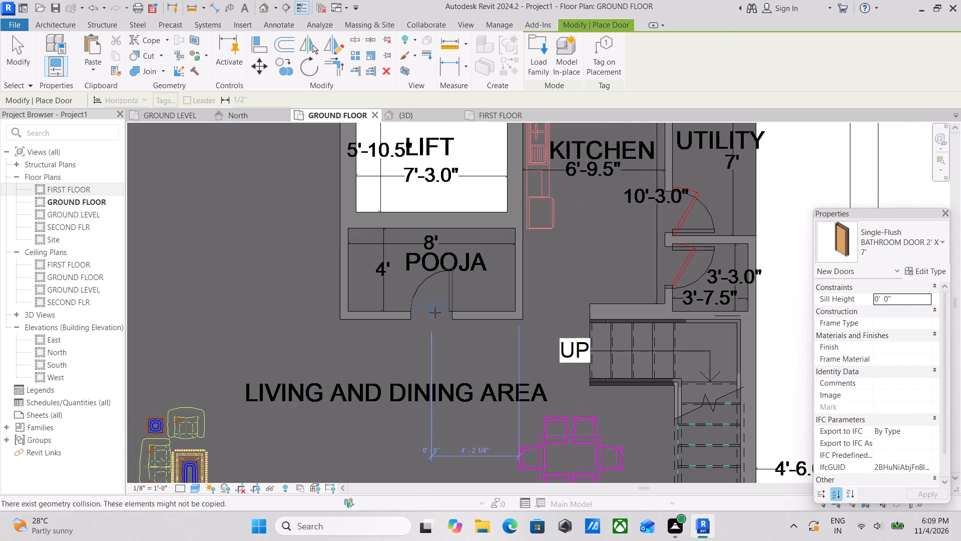
Look over the ground-floor plan from the pooja room to the sliding door and stairs for remaining door openings.
{"action": "scroll", "coordinate": [457, 258], "scroll_direction": "down", "scroll_amount": 2}
{"action": "middle_click_drag", "start_coordinate": [457, 258], "coordinate": [499, 299]}
{"action": "middle_click_drag", "start_coordinate": [451, 275], "coordinate": [477, 337]}
{"action": "scroll", "coordinate": [427, 233], "scroll_direction": "down", "scroll_amount": 1}
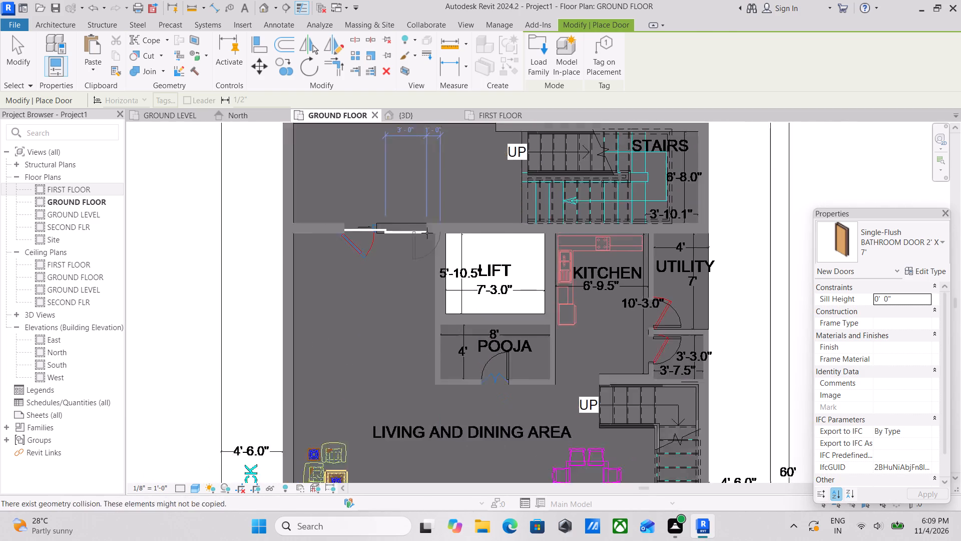
{"action": "scroll", "coordinate": [427, 233], "scroll_direction": "down", "scroll_amount": 1}
{"action": "middle_click_drag", "start_coordinate": [427, 233], "coordinate": [434, 321]}
{"action": "scroll", "coordinate": [467, 237], "scroll_direction": "down", "scroll_amount": 1}
{"action": "scroll", "coordinate": [524, 271], "scroll_direction": "up", "scroll_amount": 3}
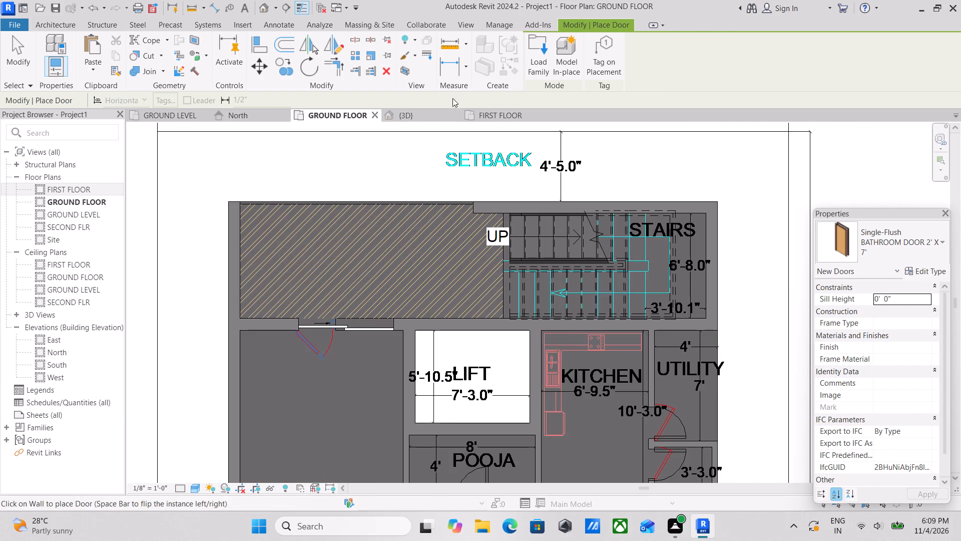
Inspect the front of the house and its double sliding door in the 3D view.
{"action": "left_click", "coordinate": [414, 119]}
{"action": "scroll", "coordinate": [509, 291], "scroll_direction": "down", "scroll_amount": 1}
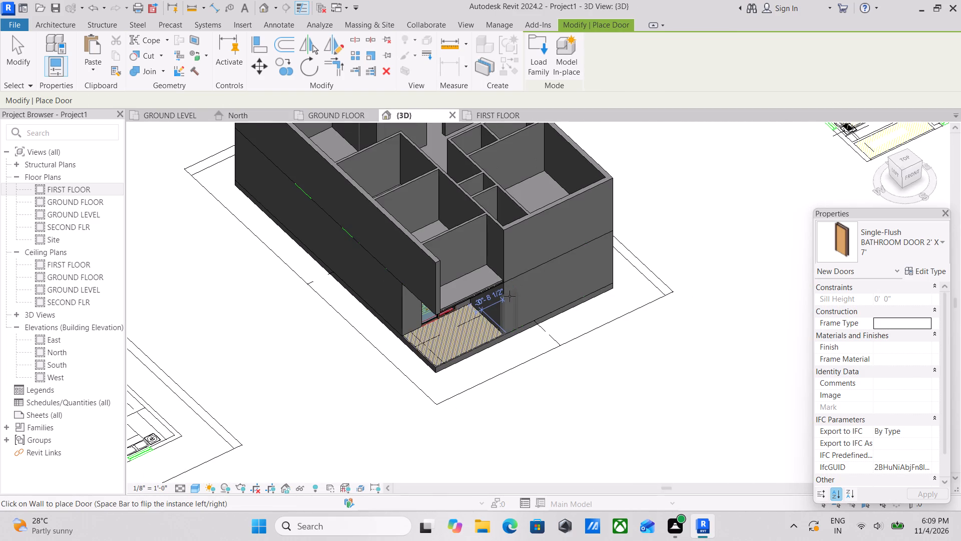
{"action": "key", "text": "Escape"}
{"action": "scroll", "coordinate": [508, 298], "scroll_direction": "up", "scroll_amount": 6}
{"action": "middle_click_drag", "start_coordinate": [508, 298], "coordinate": [546, 193], "text": "shift"}
{"action": "middle_click_drag", "start_coordinate": [528, 230], "coordinate": [499, 239]}
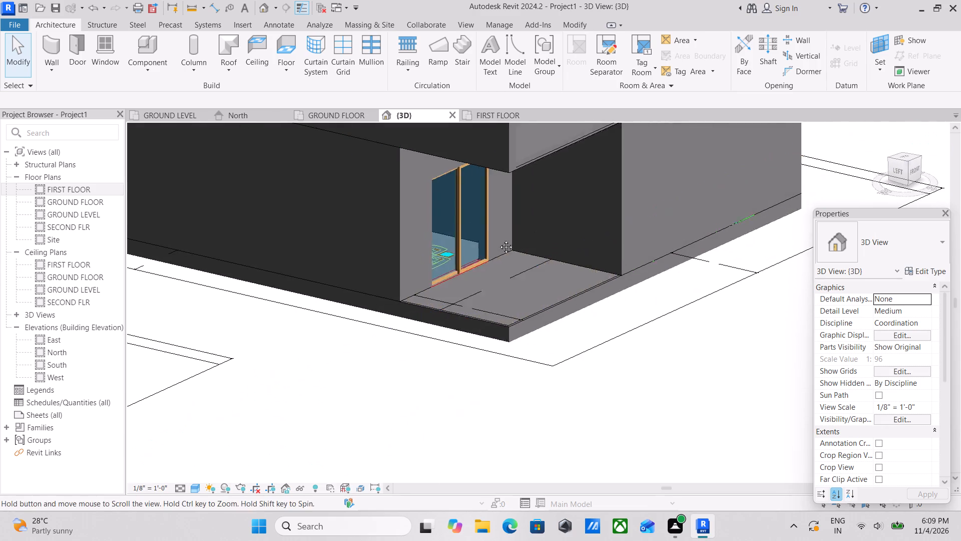
{"action": "middle_click_drag", "start_coordinate": [499, 239], "coordinate": [459, 250]}
{"action": "middle_click_drag", "start_coordinate": [521, 245], "coordinate": [405, 277], "text": "shift"}
{"action": "middle_click_drag", "start_coordinate": [406, 275], "coordinate": [531, 258]}
{"action": "scroll", "coordinate": [568, 261], "scroll_direction": "up", "scroll_amount": 1}
{"action": "scroll", "coordinate": [568, 261], "scroll_direction": "down", "scroll_amount": 2}
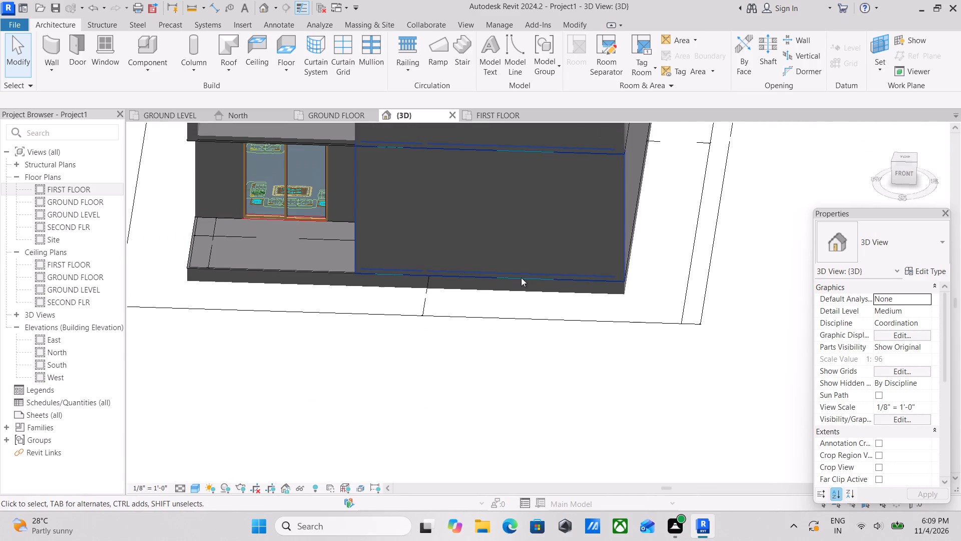
{"action": "scroll", "coordinate": [460, 256], "scroll_direction": "up", "scroll_amount": 1}
{"action": "middle_click_drag", "start_coordinate": [462, 256], "coordinate": [584, 264]}
{"action": "middle_click_drag", "start_coordinate": [450, 256], "coordinate": [545, 314]}
{"action": "scroll", "coordinate": [461, 259], "scroll_direction": "up", "scroll_amount": 7}
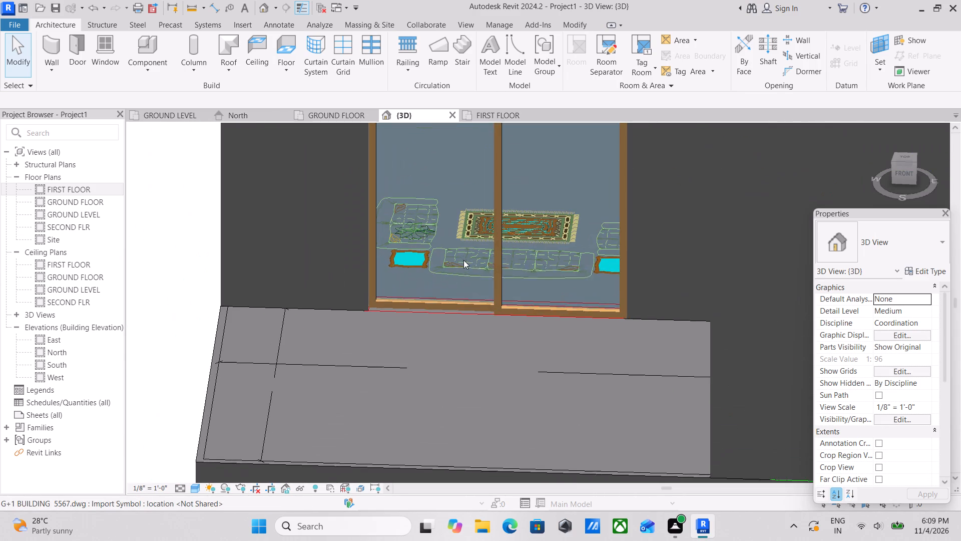
{"action": "scroll", "coordinate": [464, 259], "scroll_direction": "down", "scroll_amount": 15}
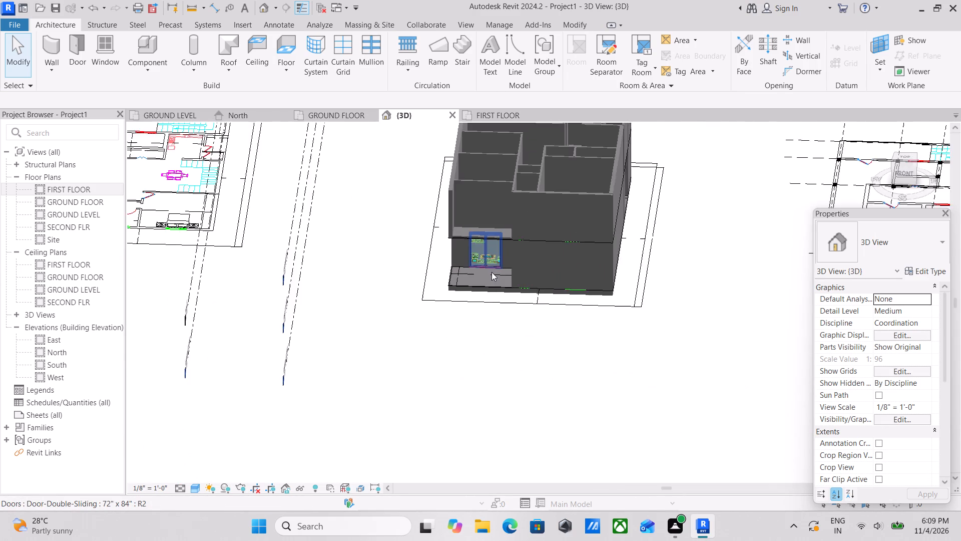
Examine the house from its other sides and from above in 3D, checking the ground-floor doors and first-floor walls.
{"action": "scroll", "coordinate": [492, 273], "scroll_direction": "down", "scroll_amount": 2}
{"action": "middle_click_drag", "start_coordinate": [493, 273], "coordinate": [352, 209], "text": "shift"}
{"action": "middle_click_drag", "start_coordinate": [512, 232], "coordinate": [524, 235], "text": "shift"}
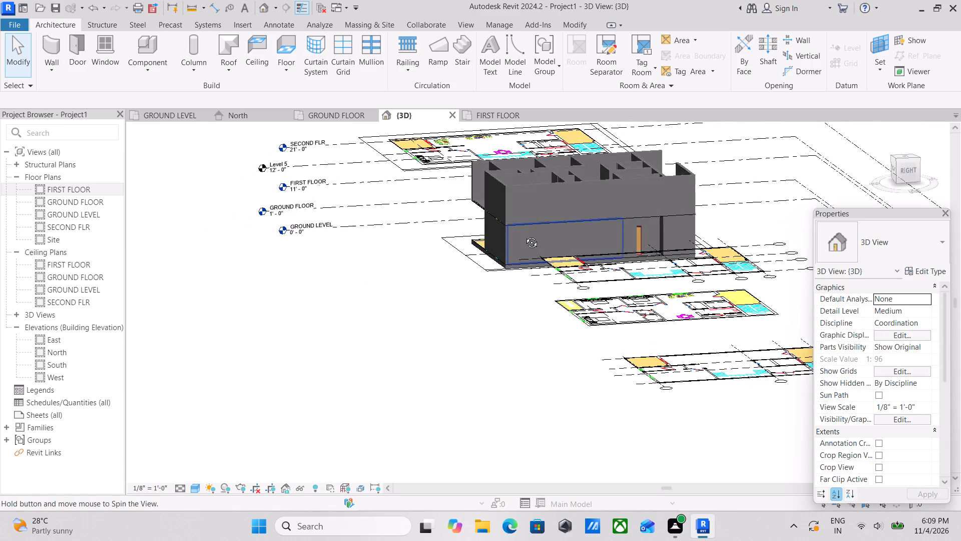
{"action": "middle_click_drag", "start_coordinate": [524, 235], "coordinate": [420, 243], "text": "shift"}
{"action": "middle_click_drag", "start_coordinate": [660, 239], "coordinate": [634, 248], "text": "shift"}
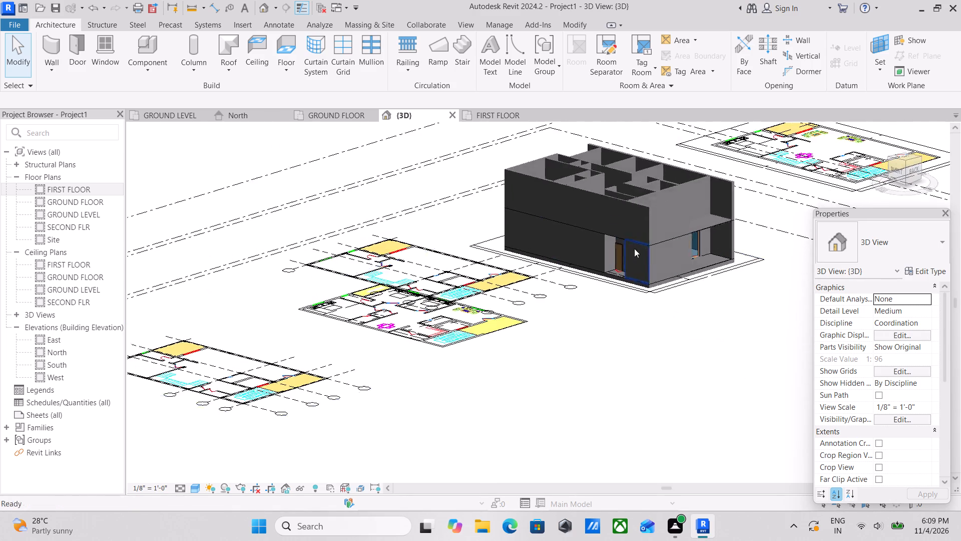
{"action": "scroll", "coordinate": [626, 257], "scroll_direction": "up", "scroll_amount": 6}
{"action": "middle_click_drag", "start_coordinate": [620, 259], "coordinate": [679, 270], "text": "shift"}
{"action": "middle_click_drag", "start_coordinate": [615, 256], "coordinate": [699, 295]}
{"action": "middle_click_drag", "start_coordinate": [610, 234], "coordinate": [760, 328]}
{"action": "middle_click_drag", "start_coordinate": [686, 292], "coordinate": [580, 200]}
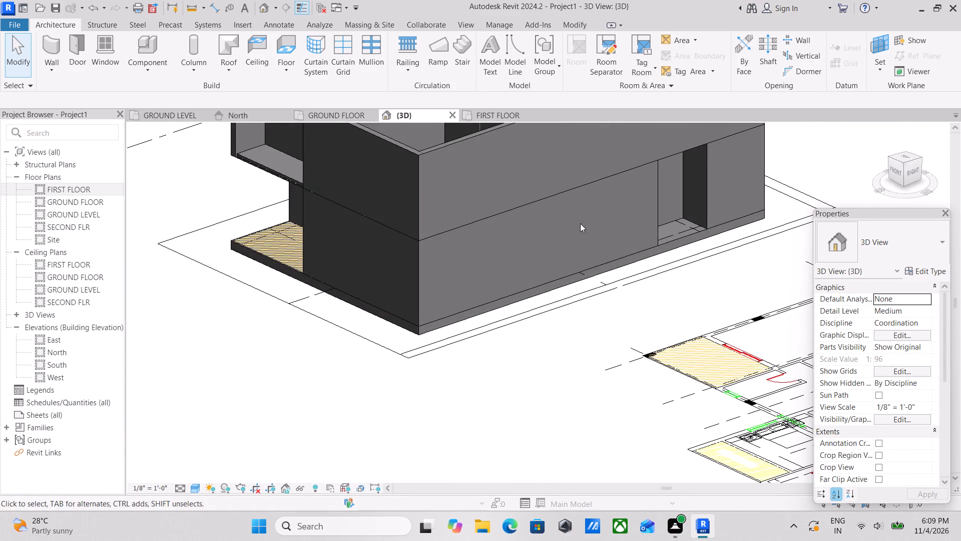
{"action": "middle_click_drag", "start_coordinate": [584, 227], "coordinate": [738, 339]}
{"action": "middle_click_drag", "start_coordinate": [565, 207], "coordinate": [627, 457]}
{"action": "middle_click_drag", "start_coordinate": [577, 326], "coordinate": [564, 408], "text": "shift"}
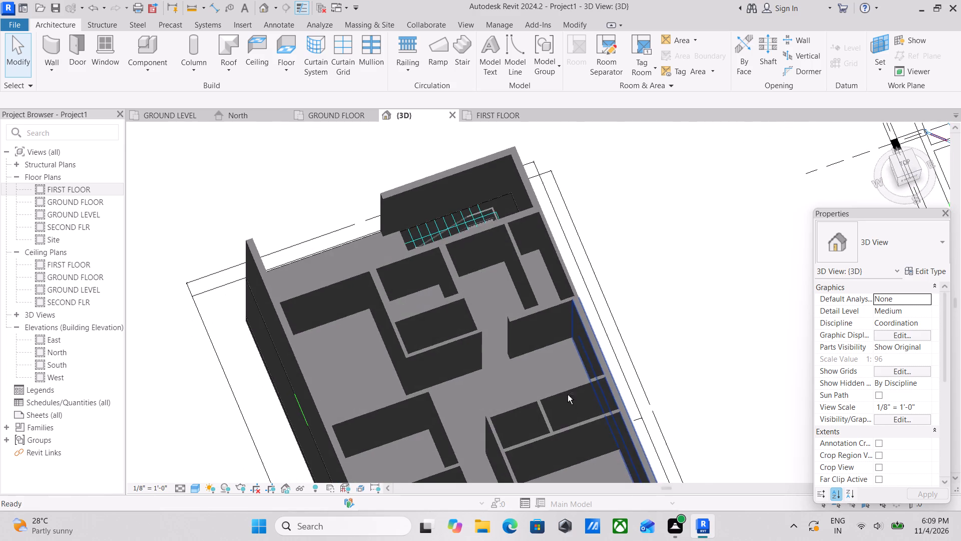
Remove the first-floor INTERIOR WALL 4.5" on the outer side above the open utility area from the 3D view.
{"action": "middle_click_drag", "start_coordinate": [588, 353], "coordinate": [481, 297]}
{"action": "middle_click_drag", "start_coordinate": [614, 352], "coordinate": [438, 317]}
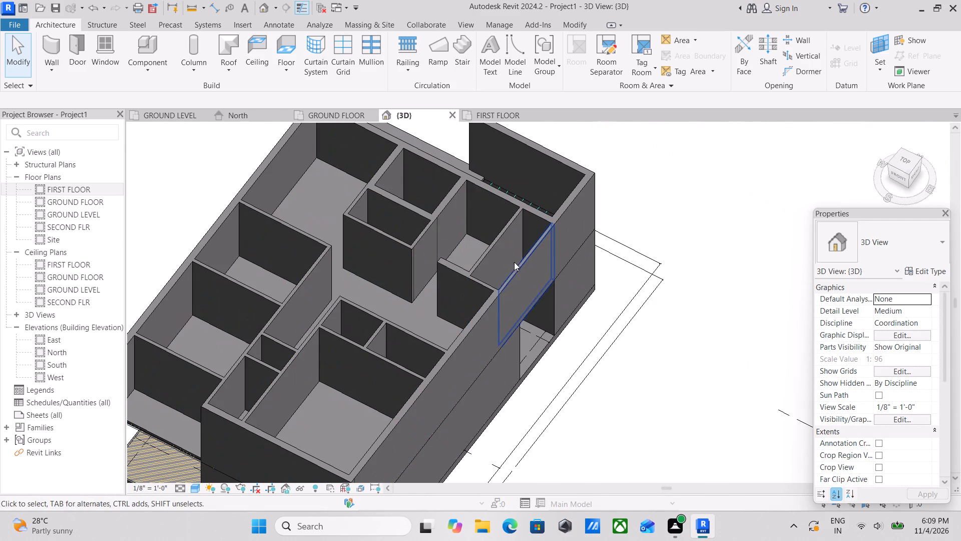
{"action": "left_click", "coordinate": [529, 263]}
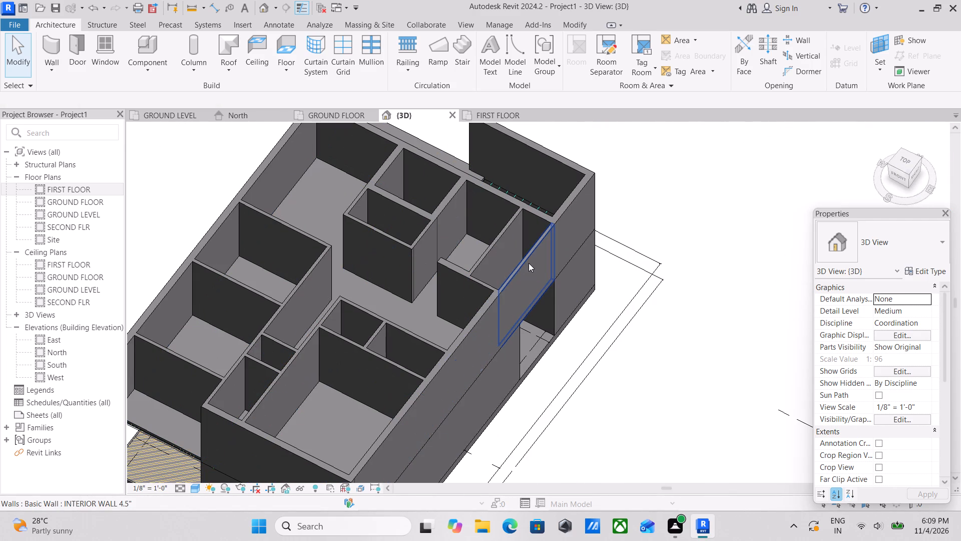
{"action": "right_click", "coordinate": [529, 263]}
{"action": "left_click", "coordinate": [567, 311]}
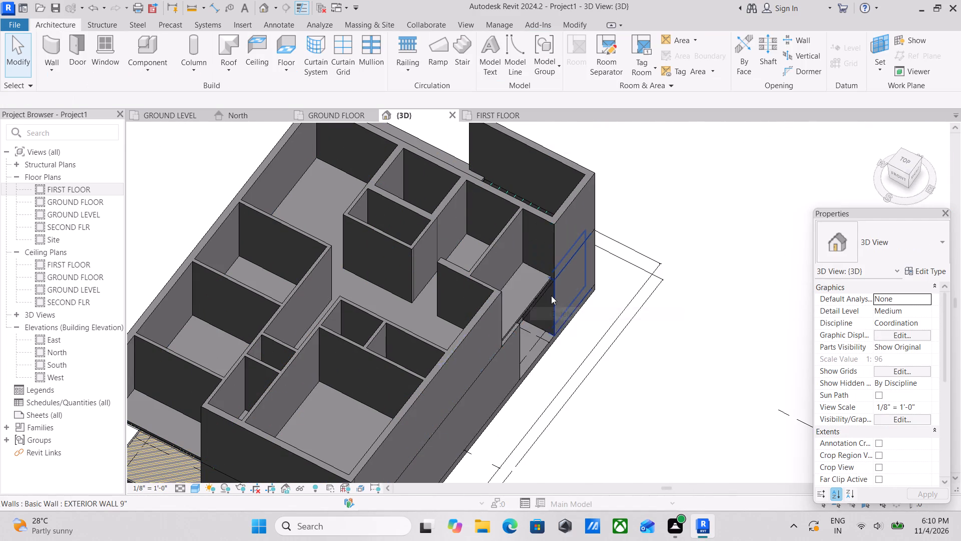
Inspect the open utility area and the first-floor slab edge above it up close in 3D.
{"action": "scroll", "coordinate": [550, 293], "scroll_direction": "up", "scroll_amount": 3}
{"action": "scroll", "coordinate": [501, 297], "scroll_direction": "up", "scroll_amount": 2}
{"action": "scroll", "coordinate": [528, 373], "scroll_direction": "up", "scroll_amount": 2}
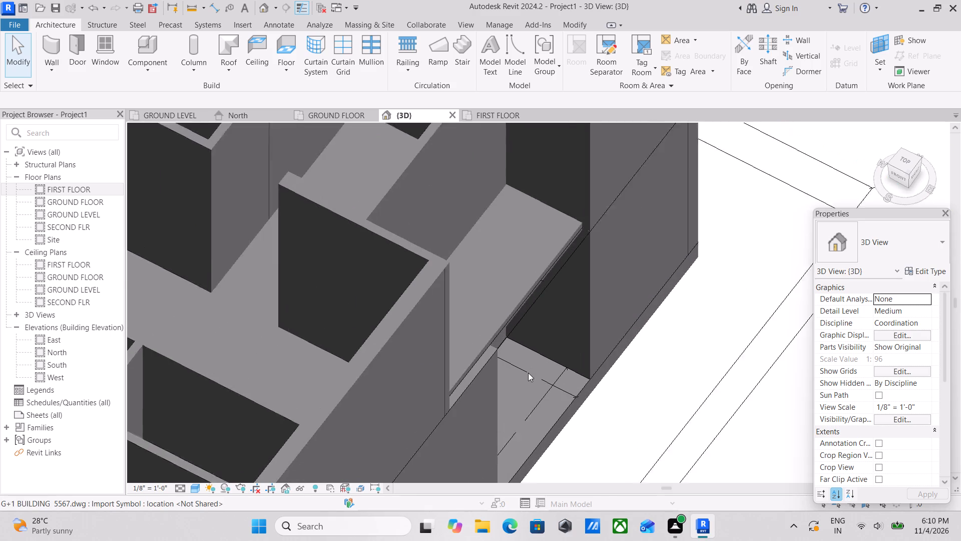
{"action": "scroll", "coordinate": [528, 373], "scroll_direction": "up", "scroll_amount": 1}
{"action": "scroll", "coordinate": [528, 373], "scroll_direction": "down", "scroll_amount": 2}
{"action": "middle_click_drag", "start_coordinate": [522, 371], "coordinate": [441, 313]}
{"action": "middle_click_drag", "start_coordinate": [447, 316], "coordinate": [412, 158]}
{"action": "middle_click_drag", "start_coordinate": [493, 386], "coordinate": [577, 332], "text": "shift"}
{"action": "middle_click_drag", "start_coordinate": [433, 327], "coordinate": [458, 309]}
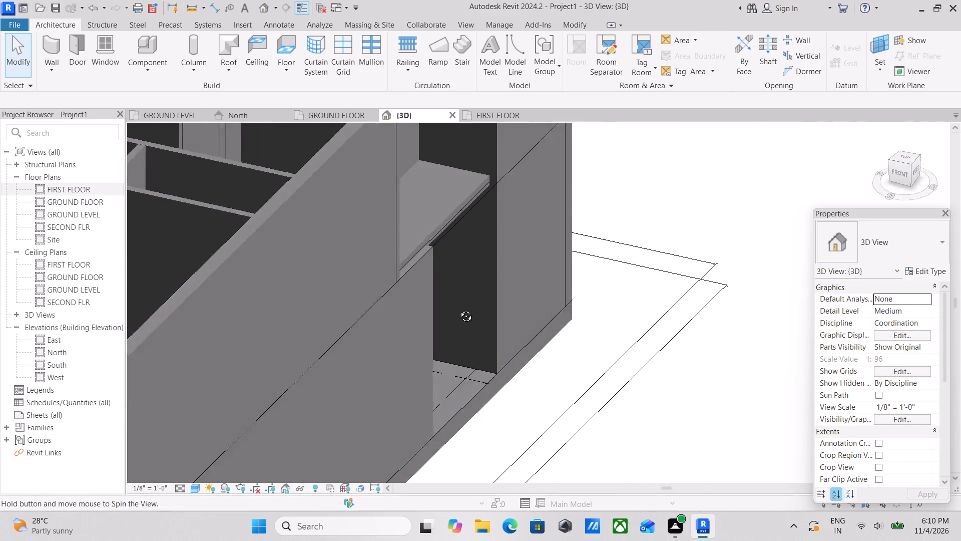
{"action": "middle_click_drag", "start_coordinate": [458, 309], "coordinate": [537, 266]}
Look around the whole house in 3D, checking the long side walls and the front entrance.
{"action": "scroll", "coordinate": [423, 308], "scroll_direction": "down", "scroll_amount": 1}
{"action": "middle_click_drag", "start_coordinate": [423, 307], "coordinate": [557, 209]}
{"action": "scroll", "coordinate": [391, 290], "scroll_direction": "down", "scroll_amount": 3, "text": "shift"}
{"action": "middle_click_drag", "start_coordinate": [399, 290], "coordinate": [470, 295], "text": "shift"}
{"action": "scroll", "coordinate": [460, 303], "scroll_direction": "down", "scroll_amount": 2}
{"action": "middle_click_drag", "start_coordinate": [463, 301], "coordinate": [536, 224]}
{"action": "scroll", "coordinate": [507, 253], "scroll_direction": "down", "scroll_amount": 3}
{"action": "middle_click_drag", "start_coordinate": [506, 253], "coordinate": [563, 283]}
{"action": "scroll", "coordinate": [483, 324], "scroll_direction": "up", "scroll_amount": 3}
{"action": "middle_click_drag", "start_coordinate": [512, 350], "coordinate": [510, 331]}
{"action": "scroll", "coordinate": [512, 349], "scroll_direction": "up", "scroll_amount": 1}
{"action": "scroll", "coordinate": [512, 326], "scroll_direction": "down", "scroll_amount": 5}
{"action": "middle_click_drag", "start_coordinate": [534, 334], "coordinate": [575, 348]}
{"action": "middle_click_drag", "start_coordinate": [478, 312], "coordinate": [546, 353]}
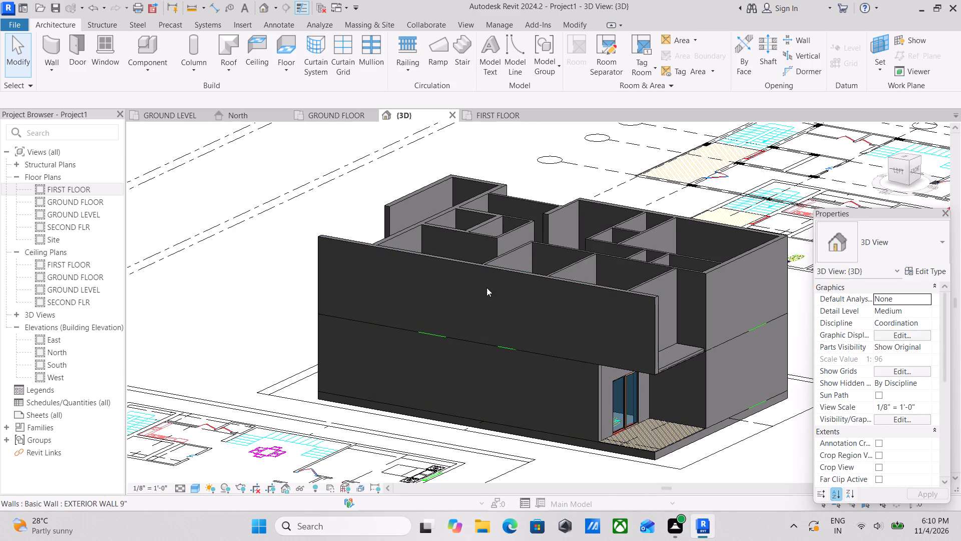
{"action": "scroll", "coordinate": [501, 312], "scroll_direction": "down", "scroll_amount": 1}
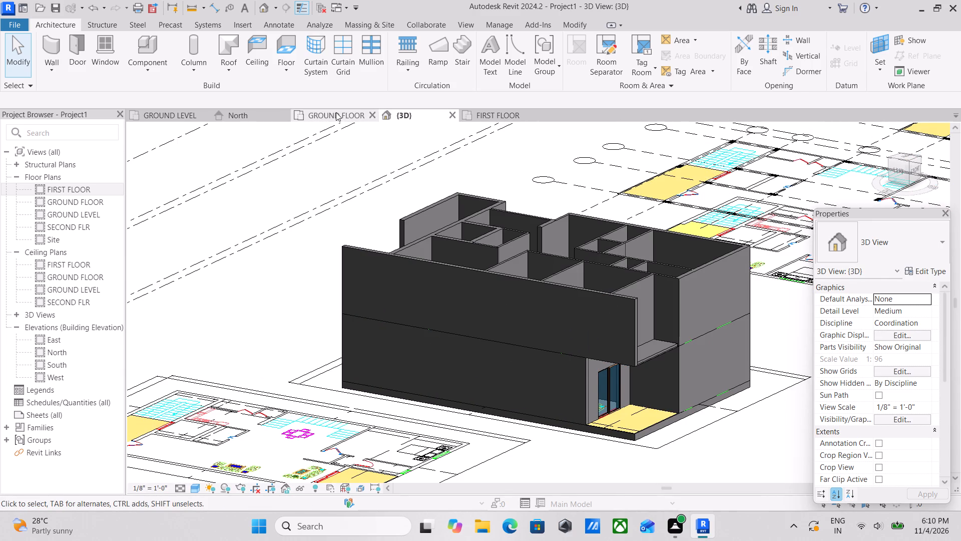
Return to the ground-floor plan and examine the doors from the kitchen and utility through the living area to the bedroom.
{"action": "left_click", "coordinate": [336, 112]}
{"action": "scroll", "coordinate": [530, 320], "scroll_direction": "down", "scroll_amount": 3}
{"action": "middle_click_drag", "start_coordinate": [530, 320], "coordinate": [530, 238]}
{"action": "scroll", "coordinate": [532, 232], "scroll_direction": "up", "scroll_amount": 1}
{"action": "scroll", "coordinate": [555, 343], "scroll_direction": "down", "scroll_amount": 2}
{"action": "middle_click_drag", "start_coordinate": [555, 343], "coordinate": [532, 253]}
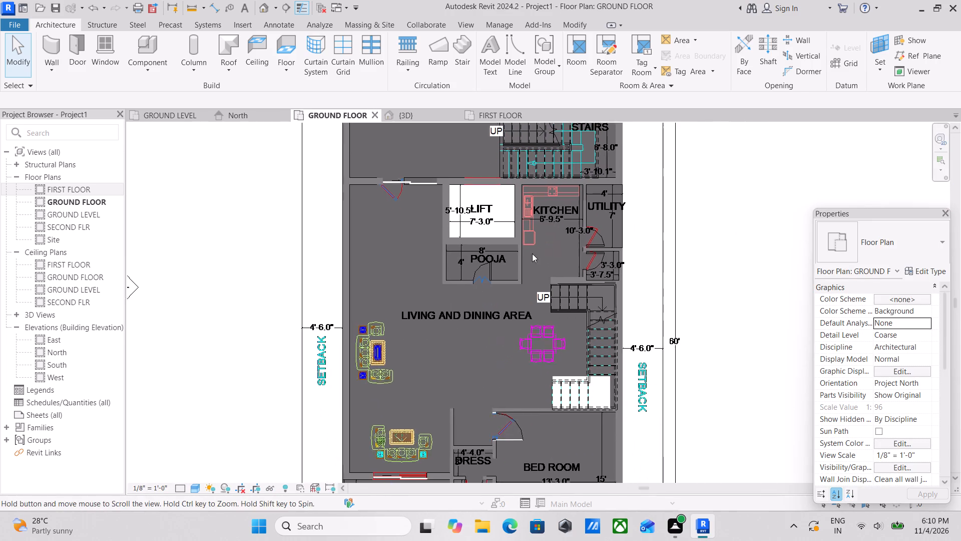
{"action": "middle_click_drag", "start_coordinate": [532, 253], "coordinate": [533, 254]}
{"action": "scroll", "coordinate": [599, 246], "scroll_direction": "up", "scroll_amount": 4}
{"action": "scroll", "coordinate": [592, 265], "scroll_direction": "down", "scroll_amount": 2}
{"action": "middle_click_drag", "start_coordinate": [592, 265], "coordinate": [592, 299]}
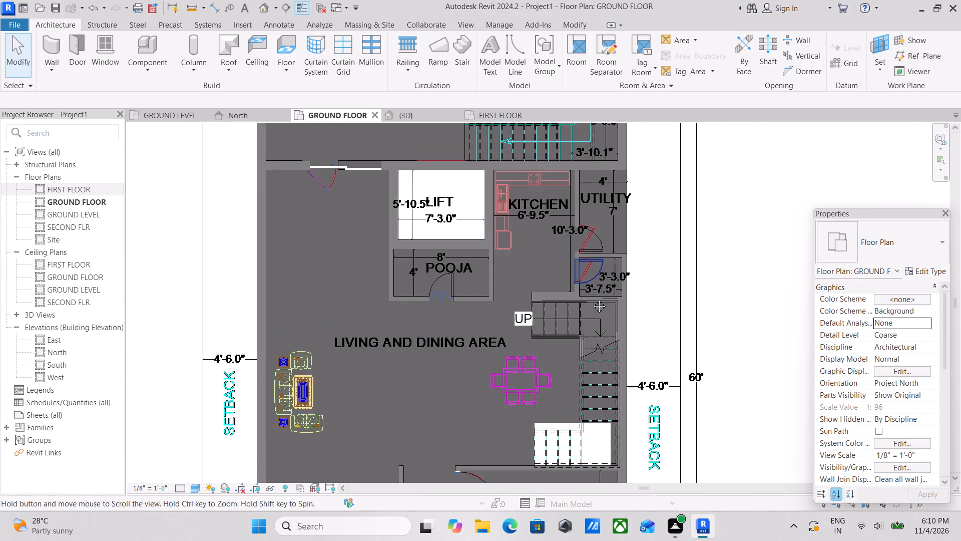
{"action": "middle_click_drag", "start_coordinate": [592, 299], "coordinate": [595, 310]}
{"action": "scroll", "coordinate": [595, 310], "scroll_direction": "down", "scroll_amount": 1}
{"action": "middle_click_drag", "start_coordinate": [554, 300], "coordinate": [574, 194]}
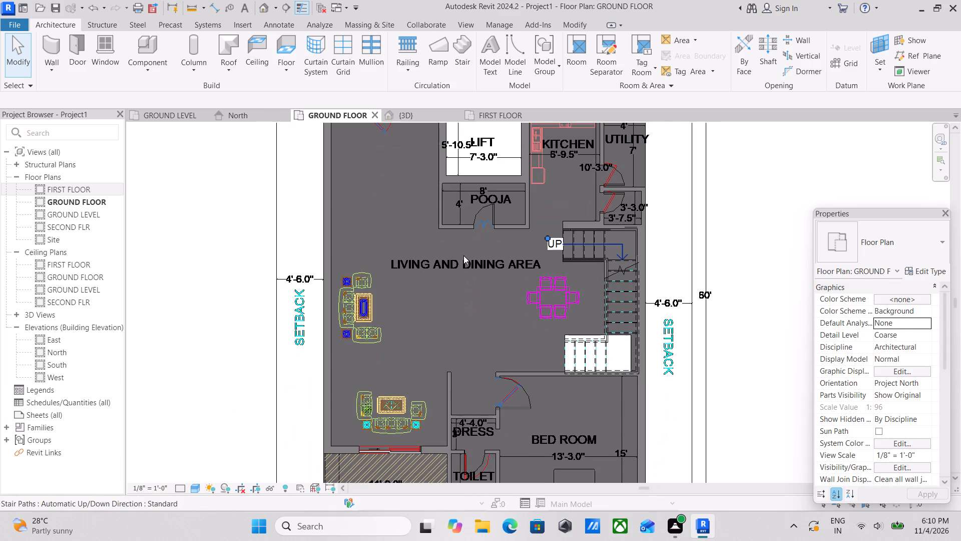
{"action": "middle_click_drag", "start_coordinate": [443, 275], "coordinate": [480, 213]}
{"action": "middle_click_drag", "start_coordinate": [504, 338], "coordinate": [512, 266]}
Examine the toilet, dress, bedroom and front sliding doors against the plan's door symbols.
{"action": "scroll", "coordinate": [525, 338], "scroll_direction": "up", "scroll_amount": 2}
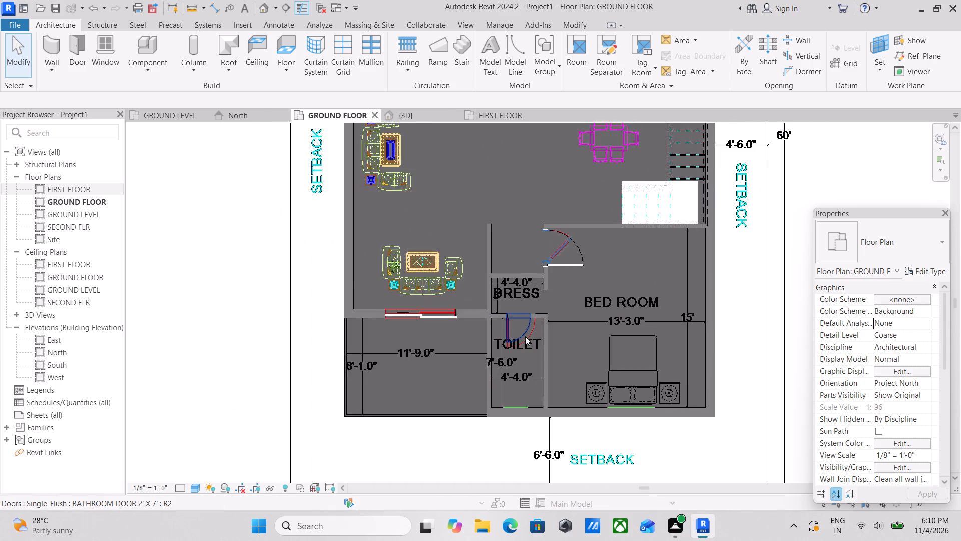
{"action": "scroll", "coordinate": [525, 336], "scroll_direction": "up", "scroll_amount": 4}
{"action": "middle_click_drag", "start_coordinate": [484, 213], "coordinate": [578, 214]}
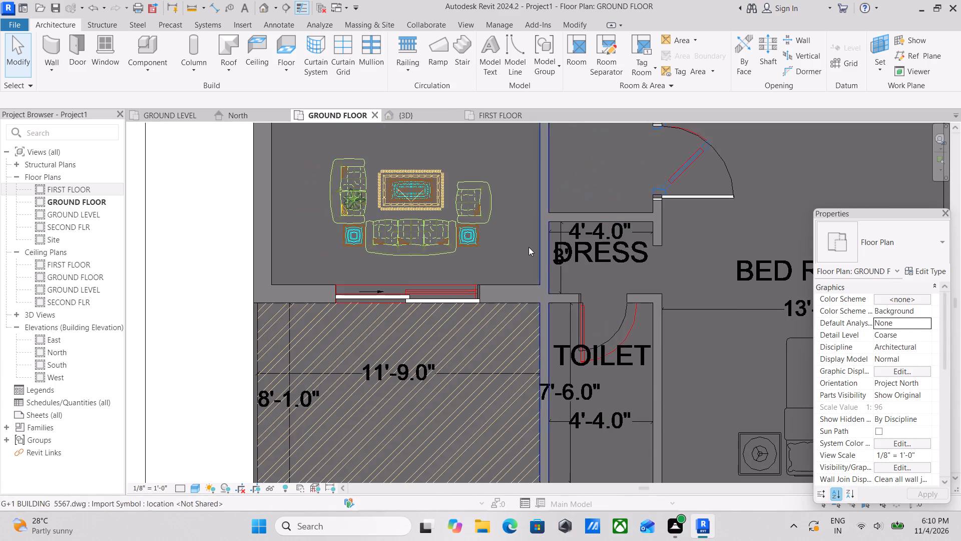
{"action": "middle_click_drag", "start_coordinate": [526, 247], "coordinate": [479, 331]}
{"action": "middle_click_drag", "start_coordinate": [542, 206], "coordinate": [466, 264]}
{"action": "scroll", "coordinate": [473, 260], "scroll_direction": "down", "scroll_amount": 1}
{"action": "middle_click_drag", "start_coordinate": [524, 230], "coordinate": [478, 285]}
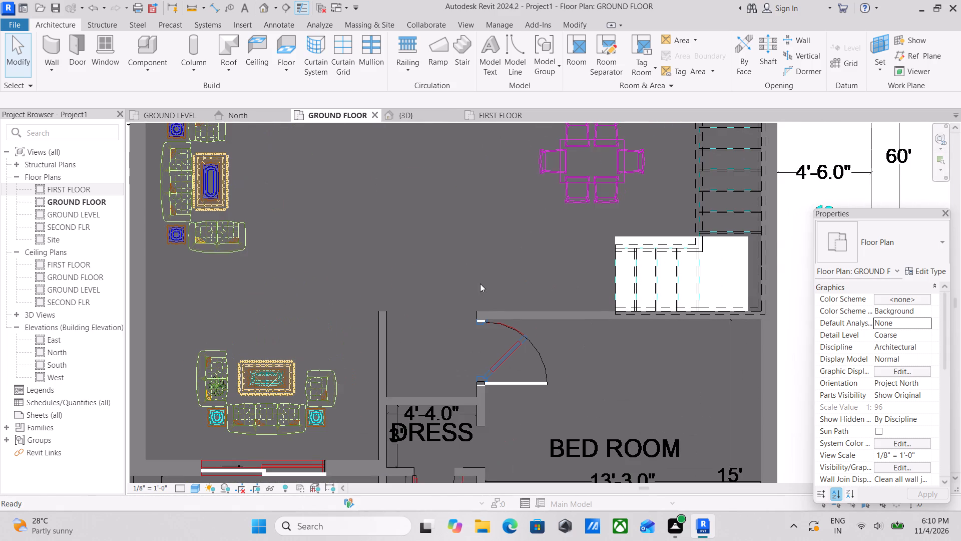
Examine the ground-floor plan from the living area past the lift and pooja to the stairs and the adjoining outer wall.
{"action": "scroll", "coordinate": [416, 248], "scroll_direction": "down", "scroll_amount": 2}
{"action": "middle_click_drag", "start_coordinate": [422, 263], "coordinate": [445, 288]}
{"action": "scroll", "coordinate": [383, 230], "scroll_direction": "down", "scroll_amount": 1}
{"action": "middle_click_drag", "start_coordinate": [383, 230], "coordinate": [421, 325]}
{"action": "middle_click_drag", "start_coordinate": [398, 253], "coordinate": [414, 301]}
{"action": "middle_click_drag", "start_coordinate": [443, 241], "coordinate": [441, 304]}
{"action": "scroll", "coordinate": [477, 208], "scroll_direction": "up", "scroll_amount": 1}
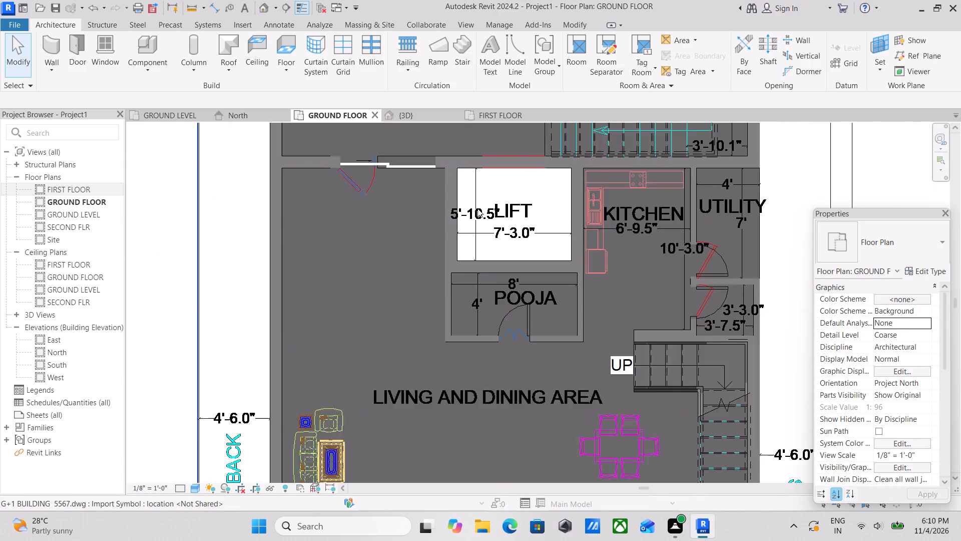
{"action": "scroll", "coordinate": [477, 208], "scroll_direction": "up", "scroll_amount": 1}
{"action": "middle_click_drag", "start_coordinate": [478, 202], "coordinate": [451, 331]}
{"action": "middle_click_drag", "start_coordinate": [468, 210], "coordinate": [442, 277]}
{"action": "middle_click_drag", "start_coordinate": [456, 246], "coordinate": [429, 319]}
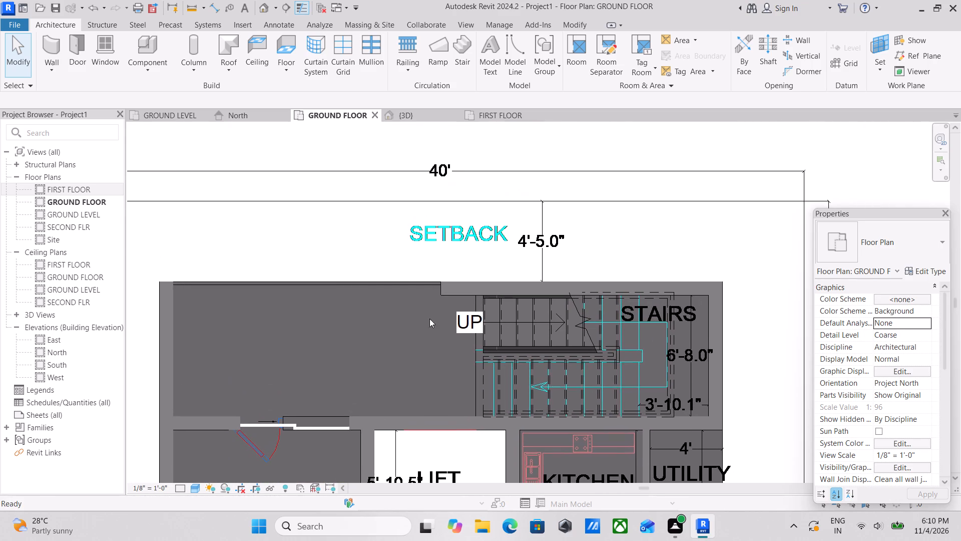
{"action": "scroll", "coordinate": [453, 311], "scroll_direction": "up", "scroll_amount": 3}
{"action": "scroll", "coordinate": [456, 270], "scroll_direction": "up", "scroll_amount": 3}
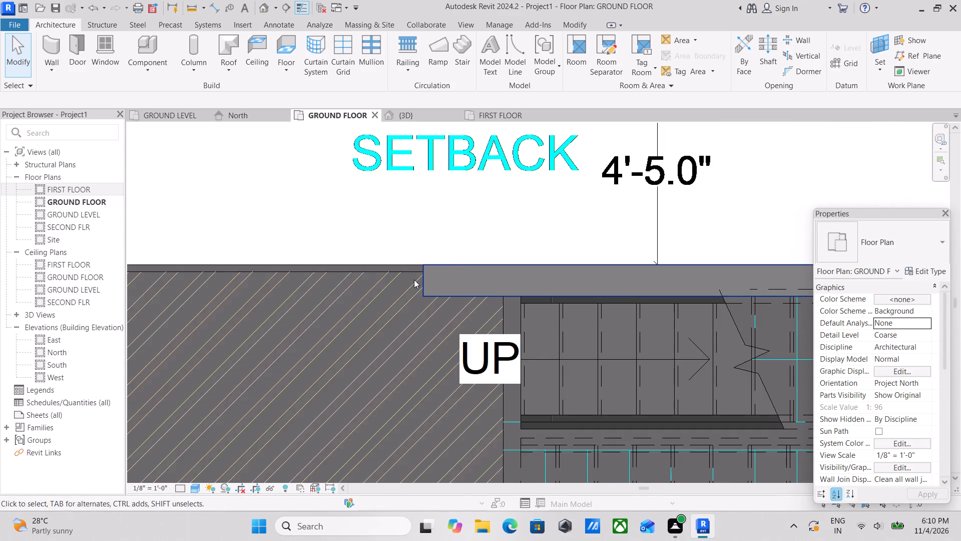
{"action": "scroll", "coordinate": [410, 280], "scroll_direction": "down", "scroll_amount": 9}
{"action": "middle_click_drag", "start_coordinate": [431, 281], "coordinate": [555, 250]}
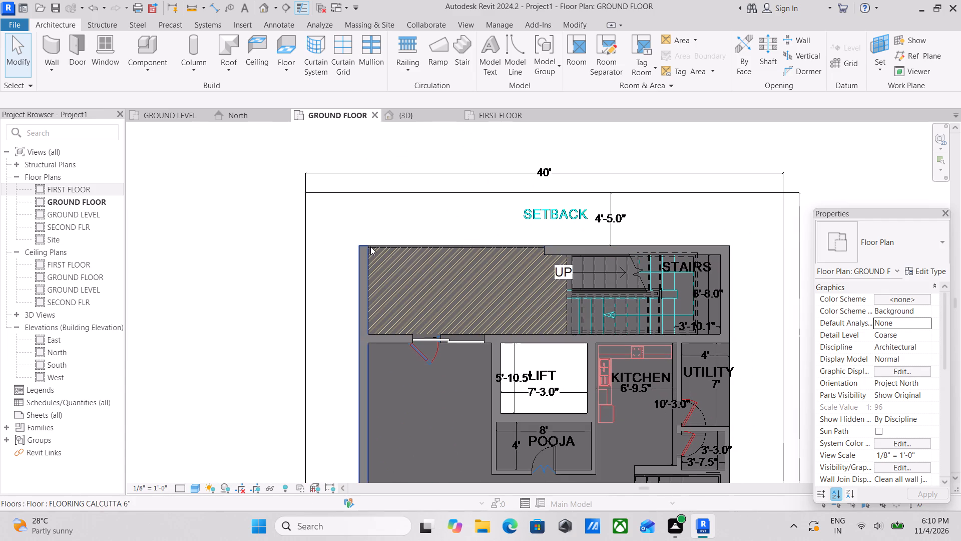
Examine the ground-floor plan from the pooja and internal stairs down to the bedroom, dress and toilet, and back to the lift.
{"action": "middle_click_drag", "start_coordinate": [381, 265], "coordinate": [390, 187]}
{"action": "scroll", "coordinate": [383, 236], "scroll_direction": "down", "scroll_amount": 1}
{"action": "scroll", "coordinate": [448, 287], "scroll_direction": "up", "scroll_amount": 3}
{"action": "middle_click_drag", "start_coordinate": [492, 258], "coordinate": [460, 227]}
{"action": "scroll", "coordinate": [611, 344], "scroll_direction": "down", "scroll_amount": 1}
{"action": "middle_click_drag", "start_coordinate": [610, 343], "coordinate": [492, 271]}
{"action": "middle_click_drag", "start_coordinate": [573, 313], "coordinate": [494, 244]}
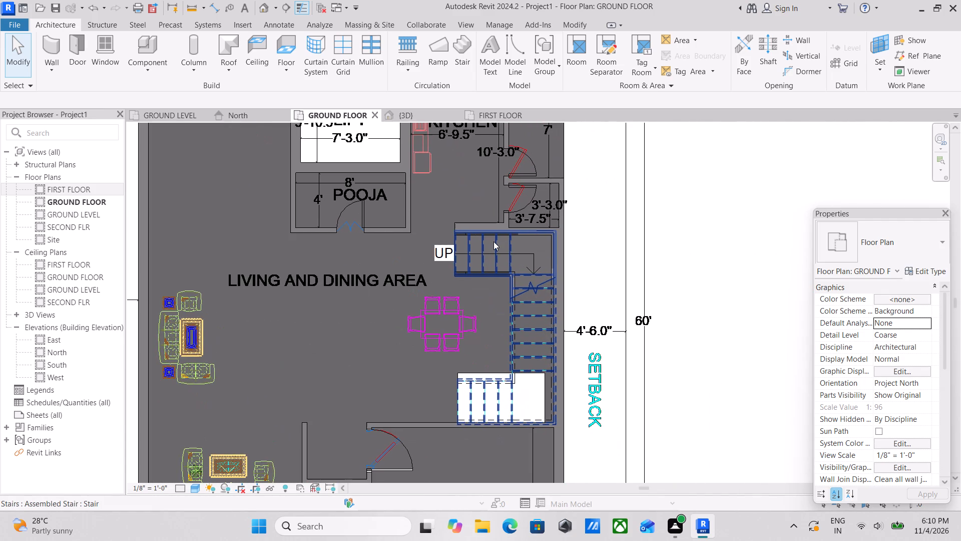
{"action": "middle_click_drag", "start_coordinate": [466, 365], "coordinate": [508, 225]}
{"action": "middle_click_drag", "start_coordinate": [474, 358], "coordinate": [481, 313]}
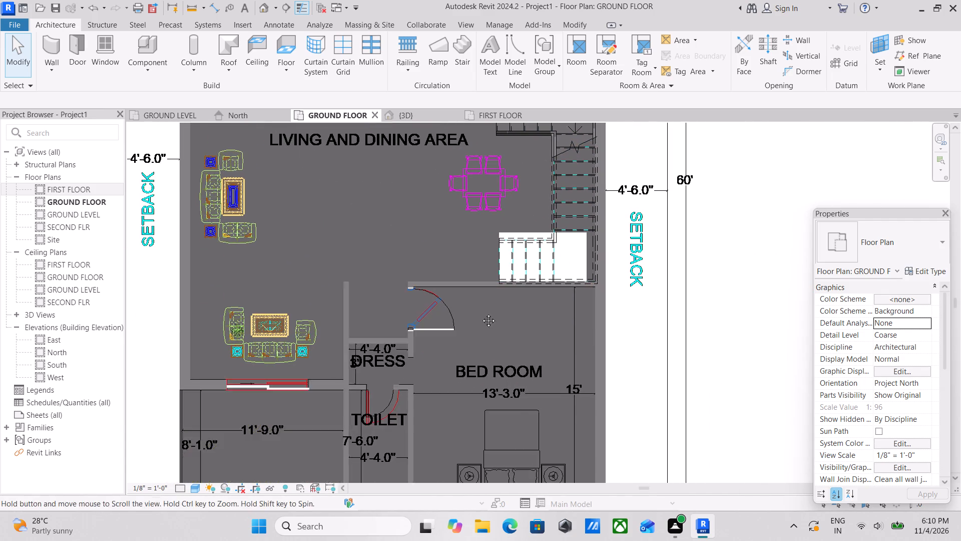
{"action": "middle_click_drag", "start_coordinate": [481, 313], "coordinate": [488, 258]}
{"action": "middle_click_drag", "start_coordinate": [510, 314], "coordinate": [517, 318]}
{"action": "scroll", "coordinate": [470, 267], "scroll_direction": "down", "scroll_amount": 1}
{"action": "middle_click_drag", "start_coordinate": [470, 267], "coordinate": [497, 306]}
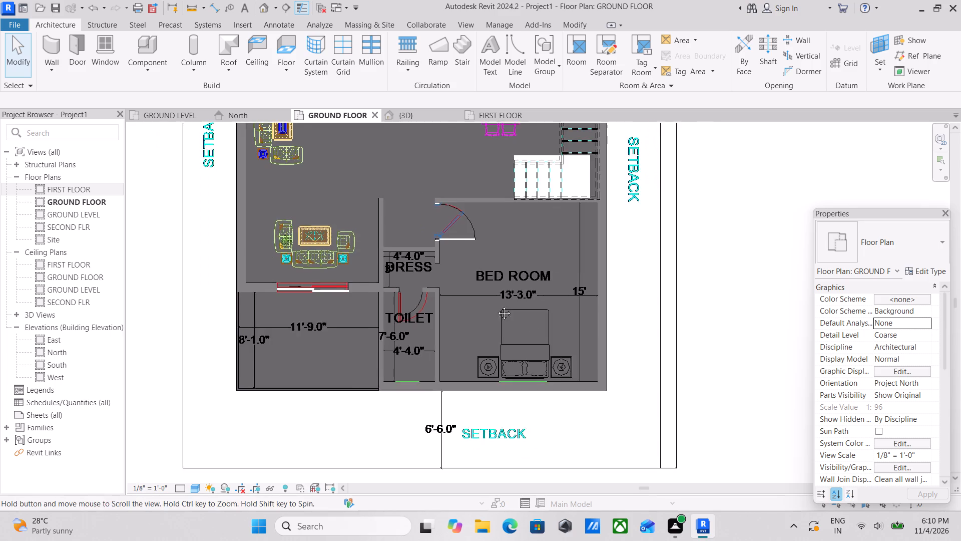
{"action": "middle_click_drag", "start_coordinate": [497, 306], "coordinate": [521, 343]}
{"action": "middle_click_drag", "start_coordinate": [496, 294], "coordinate": [545, 379]}
{"action": "middle_click_drag", "start_coordinate": [476, 297], "coordinate": [512, 386]}
{"action": "middle_click_drag", "start_coordinate": [489, 304], "coordinate": [511, 367]}
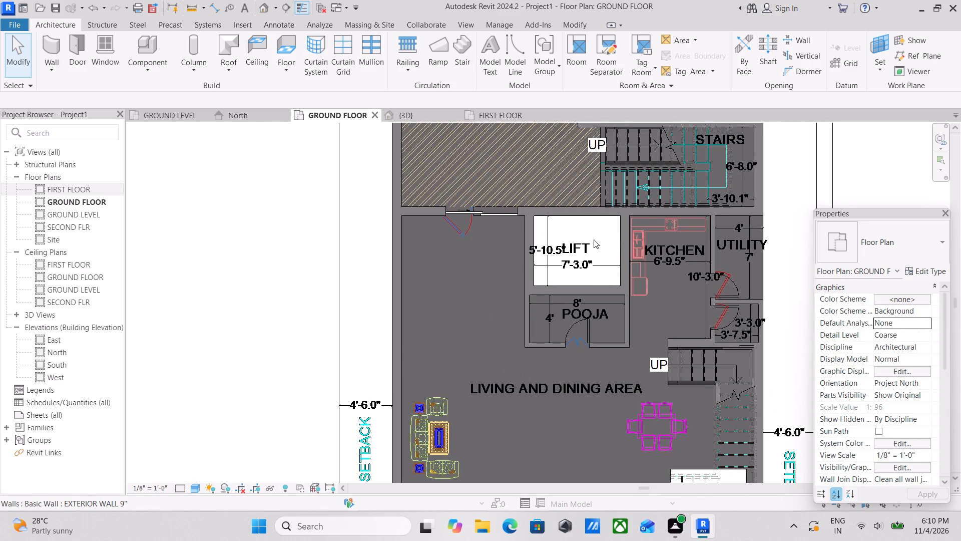
Examine the stairs above the kitchen and utility, and the adjoining lift and entrance area, in the ground-floor plan.
{"action": "scroll", "coordinate": [594, 239], "scroll_direction": "up", "scroll_amount": 2}
{"action": "middle_click_drag", "start_coordinate": [639, 239], "coordinate": [454, 384]}
{"action": "scroll", "coordinate": [492, 294], "scroll_direction": "up", "scroll_amount": 3}
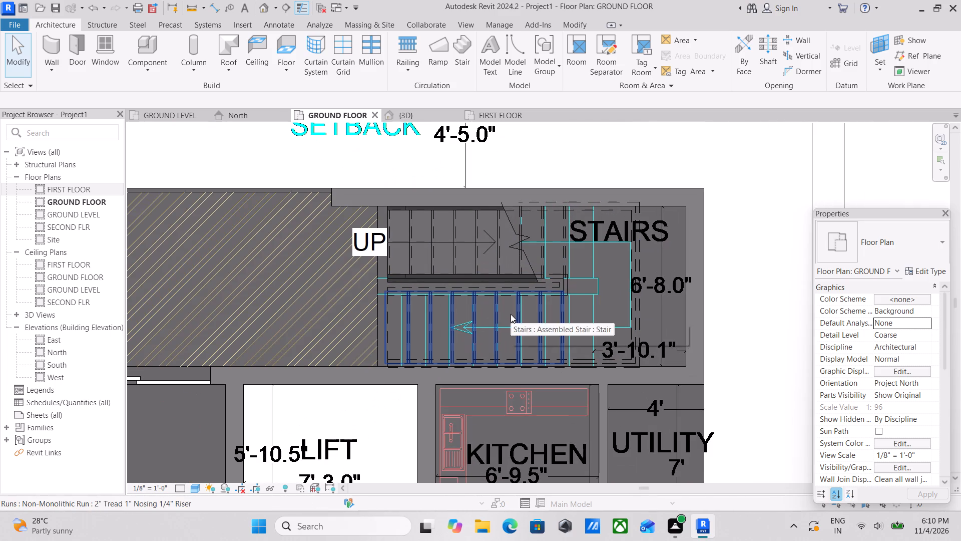
{"action": "scroll", "coordinate": [513, 310], "scroll_direction": "up", "scroll_amount": 2}
{"action": "middle_click_drag", "start_coordinate": [518, 297], "coordinate": [316, 279]}
{"action": "scroll", "coordinate": [403, 240], "scroll_direction": "down", "scroll_amount": 3}
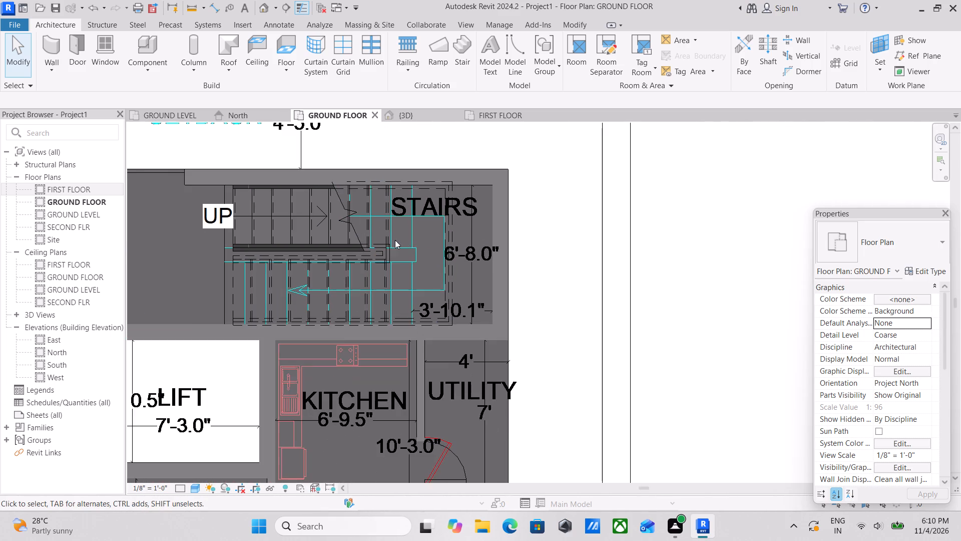
{"action": "middle_click_drag", "start_coordinate": [395, 240], "coordinate": [463, 217]}
{"action": "scroll", "coordinate": [402, 234], "scroll_direction": "down", "scroll_amount": 2}
{"action": "middle_click_drag", "start_coordinate": [403, 234], "coordinate": [531, 197]}
{"action": "middle_click_drag", "start_coordinate": [417, 245], "coordinate": [554, 208]}
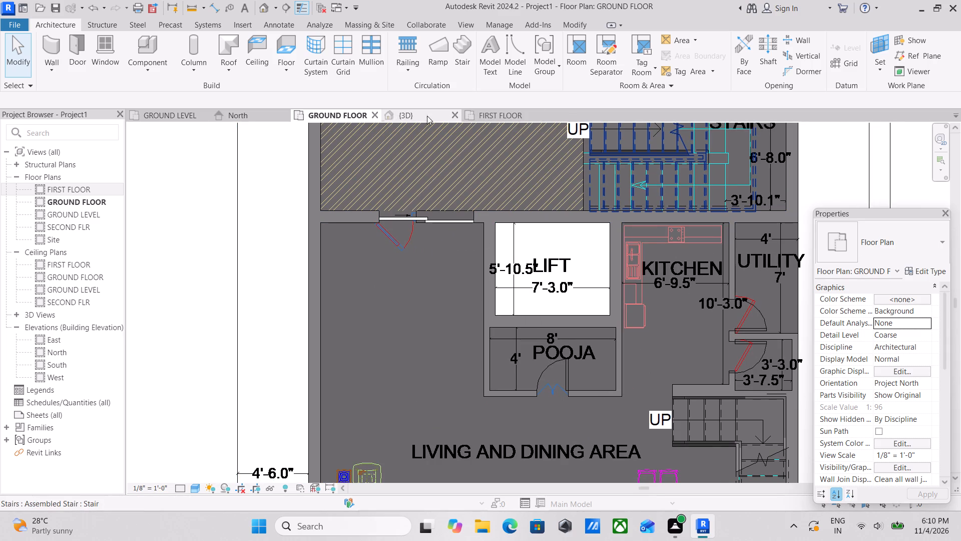
Inspect the house in 3D, checking the front entrance, the open area above it and the first-floor room walls.
{"action": "left_click", "coordinate": [402, 115]}
{"action": "scroll", "coordinate": [525, 276], "scroll_direction": "down", "scroll_amount": 2}
{"action": "middle_click_drag", "start_coordinate": [544, 281], "coordinate": [448, 302], "text": "shift"}
{"action": "scroll", "coordinate": [538, 317], "scroll_direction": "up", "scroll_amount": 1}
{"action": "middle_click_drag", "start_coordinate": [542, 307], "coordinate": [584, 326], "text": "shift"}
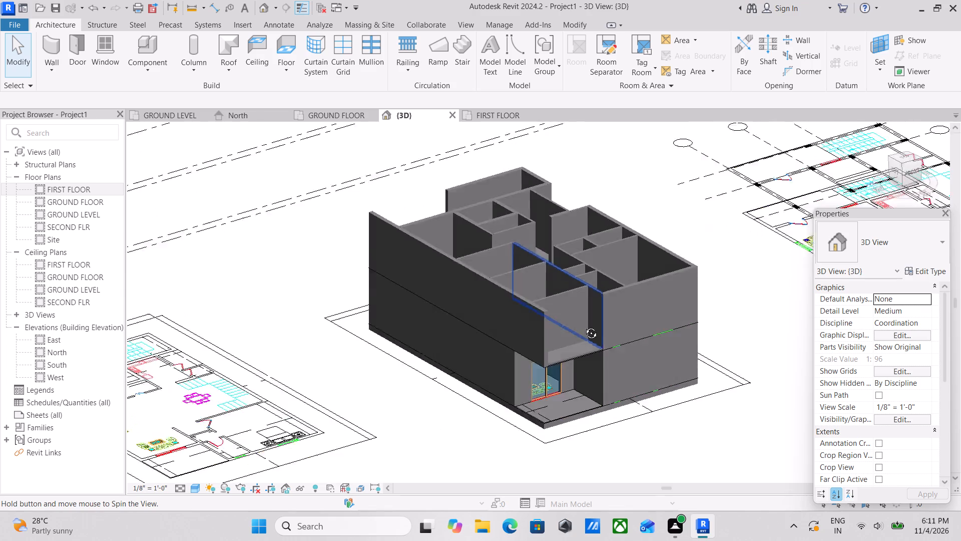
{"action": "middle_click_drag", "start_coordinate": [584, 326], "coordinate": [560, 352], "text": "shift"}
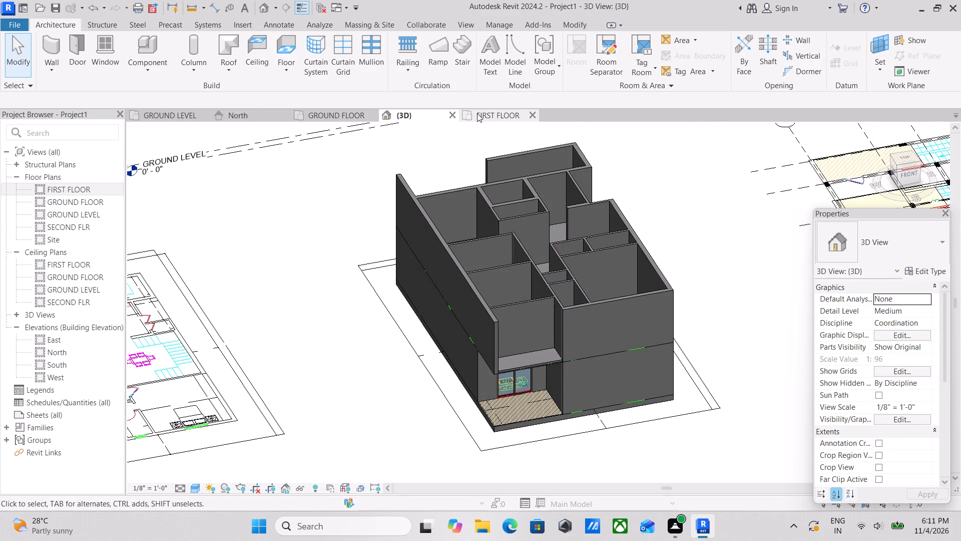
Place a Door-Double-Sliding 72" x 84" centred in the first-floor wall between the bedroom and the balcony.
{"action": "left_click", "coordinate": [495, 110]}
{"action": "scroll", "coordinate": [449, 321], "scroll_direction": "down", "scroll_amount": 2}
{"action": "middle_click_drag", "start_coordinate": [449, 320], "coordinate": [503, 196]}
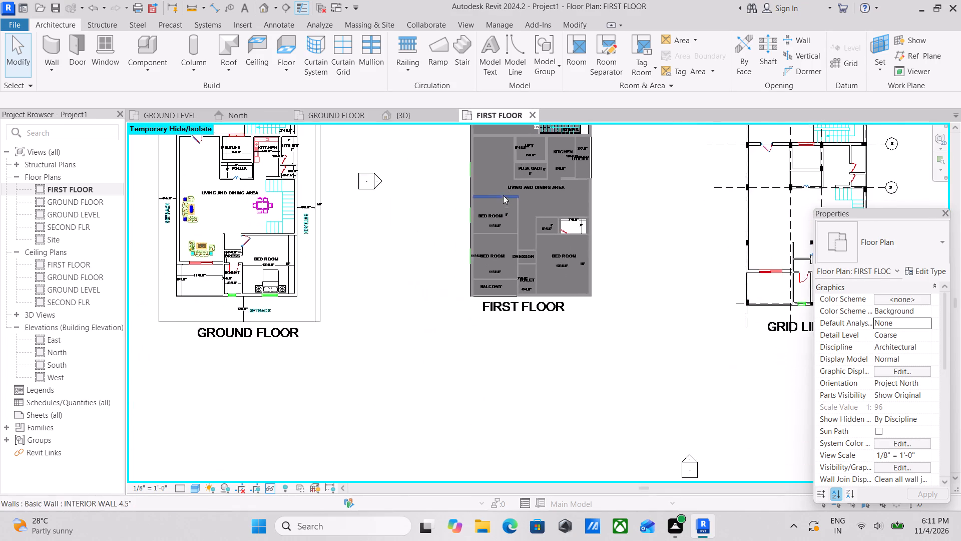
{"action": "scroll", "coordinate": [504, 287], "scroll_direction": "up", "scroll_amount": 11}
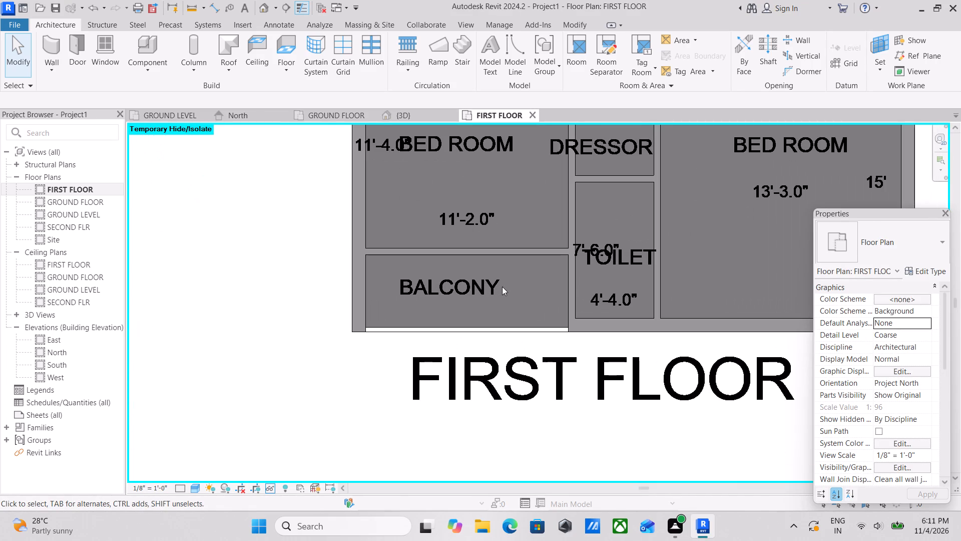
{"action": "type", "text": "DR"}
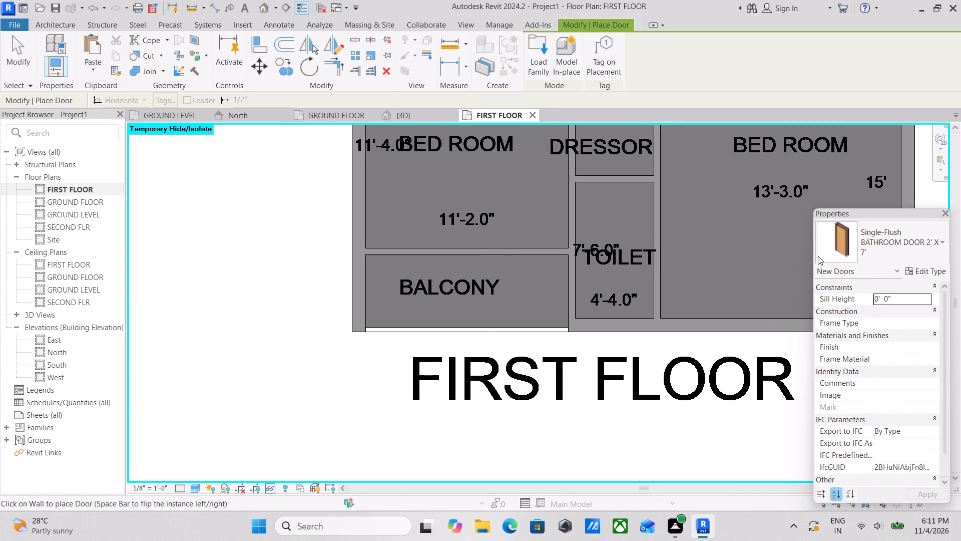
{"action": "left_click", "coordinate": [932, 245]}
{"action": "scroll", "coordinate": [842, 391], "scroll_direction": "up", "scroll_amount": 3}
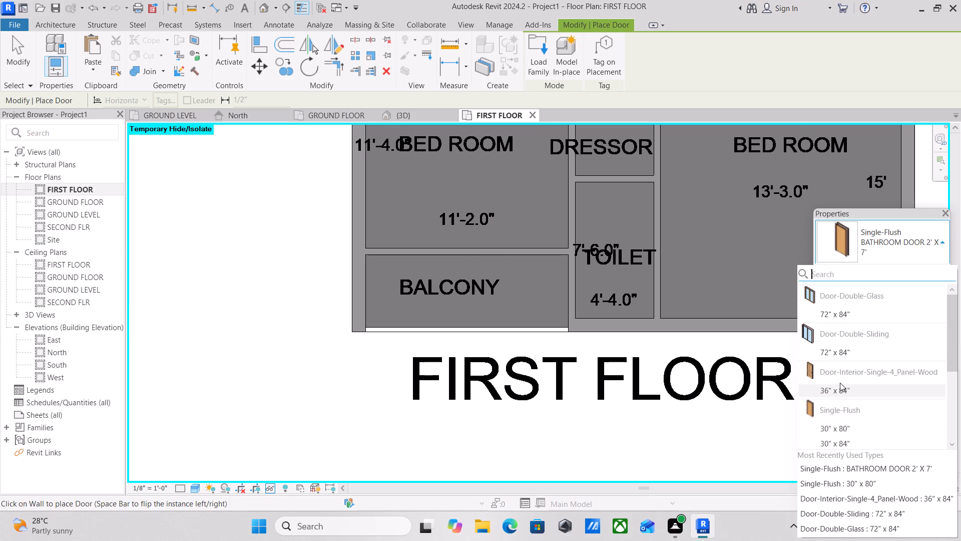
{"action": "left_click", "coordinate": [860, 355]}
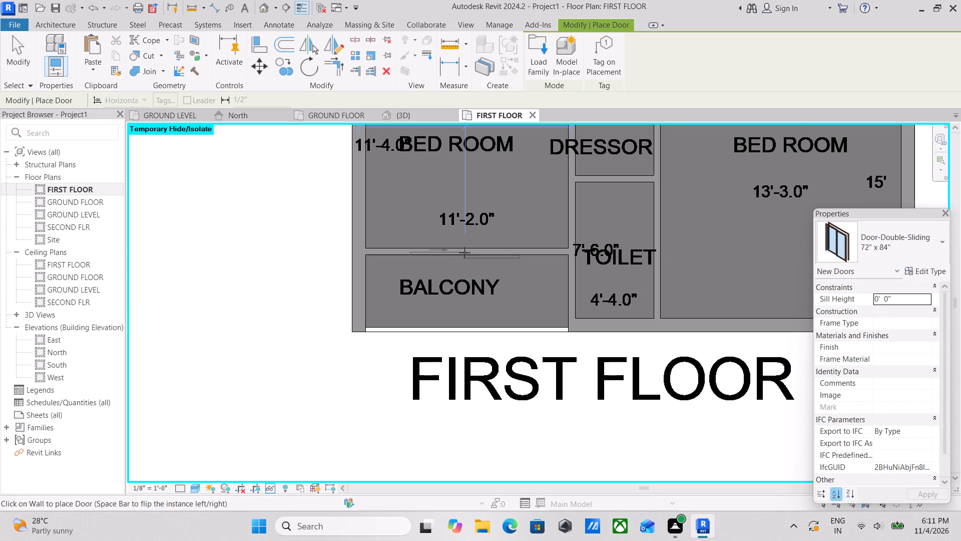
{"action": "left_click", "coordinate": [464, 252]}
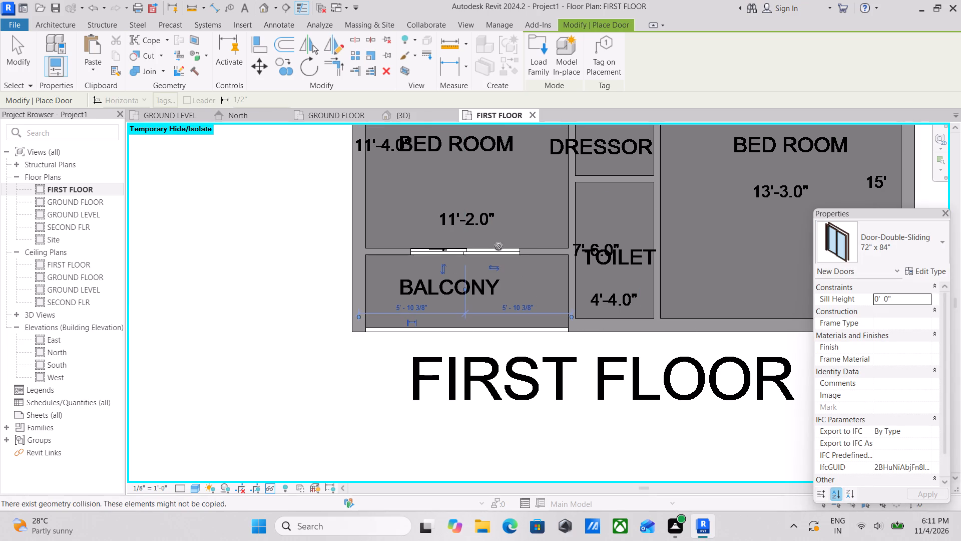
{"action": "scroll", "coordinate": [488, 248], "scroll_direction": "up", "scroll_amount": 10}
{"action": "key", "text": "Escape"}
{"action": "scroll", "coordinate": [489, 248], "scroll_direction": "down", "scroll_amount": 2}
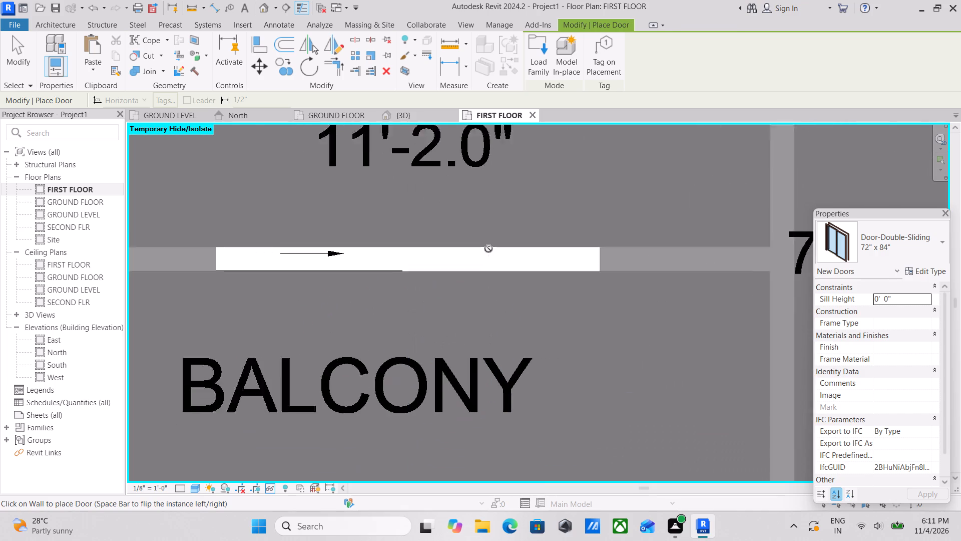
{"action": "scroll", "coordinate": [489, 248], "scroll_direction": "down", "scroll_amount": 2}
{"action": "key", "text": "Escape"}
{"action": "scroll", "coordinate": [489, 248], "scroll_direction": "down", "scroll_amount": 4}
{"action": "key", "text": "Escape"}
{"action": "scroll", "coordinate": [506, 245], "scroll_direction": "down", "scroll_amount": 6}
{"action": "middle_click_drag", "start_coordinate": [506, 245], "coordinate": [507, 282]}
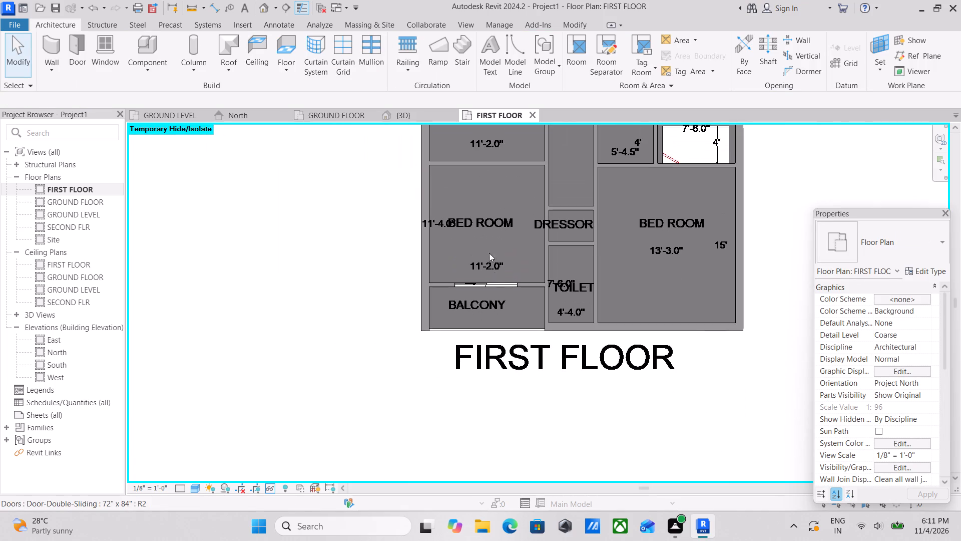
Return to the ground-floor plan and examine the entrance, lift, pooja, kitchen, utility and stair areas.
{"action": "left_click", "coordinate": [346, 118]}
{"action": "scroll", "coordinate": [463, 275], "scroll_direction": "down", "scroll_amount": 2}
{"action": "middle_click_drag", "start_coordinate": [463, 275], "coordinate": [474, 328]}
{"action": "scroll", "coordinate": [473, 320], "scroll_direction": "down", "scroll_amount": 1}
{"action": "scroll", "coordinate": [476, 329], "scroll_direction": "up", "scroll_amount": 1}
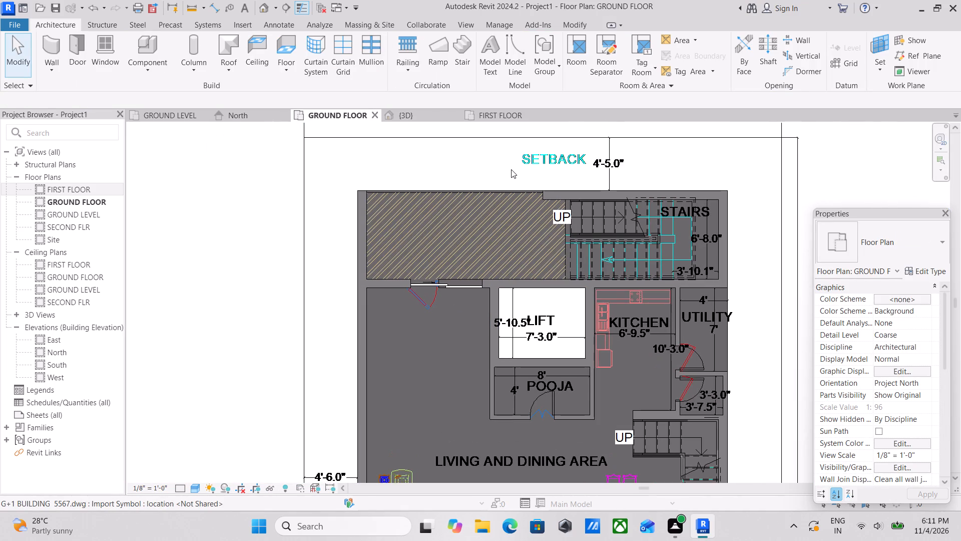
{"action": "scroll", "coordinate": [526, 259], "scroll_direction": "down", "scroll_amount": 2}
{"action": "scroll", "coordinate": [596, 390], "scroll_direction": "up", "scroll_amount": 3}
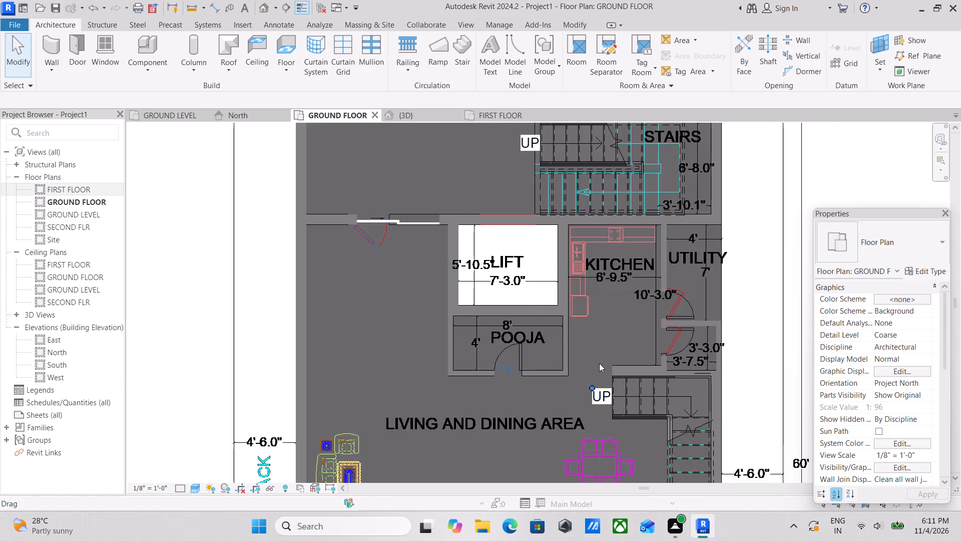
{"action": "scroll", "coordinate": [599, 363], "scroll_direction": "up", "scroll_amount": 3}
{"action": "middle_click_drag", "start_coordinate": [598, 330], "coordinate": [571, 238]}
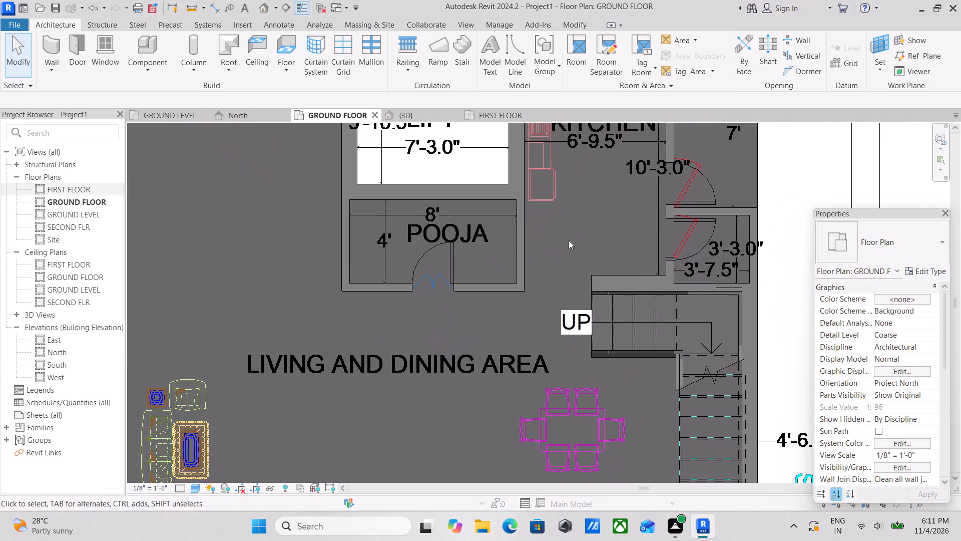
{"action": "scroll", "coordinate": [565, 276], "scroll_direction": "down", "scroll_amount": 2}
{"action": "middle_click_drag", "start_coordinate": [565, 276], "coordinate": [630, 298]}
{"action": "scroll", "coordinate": [624, 288], "scroll_direction": "down", "scroll_amount": 3}
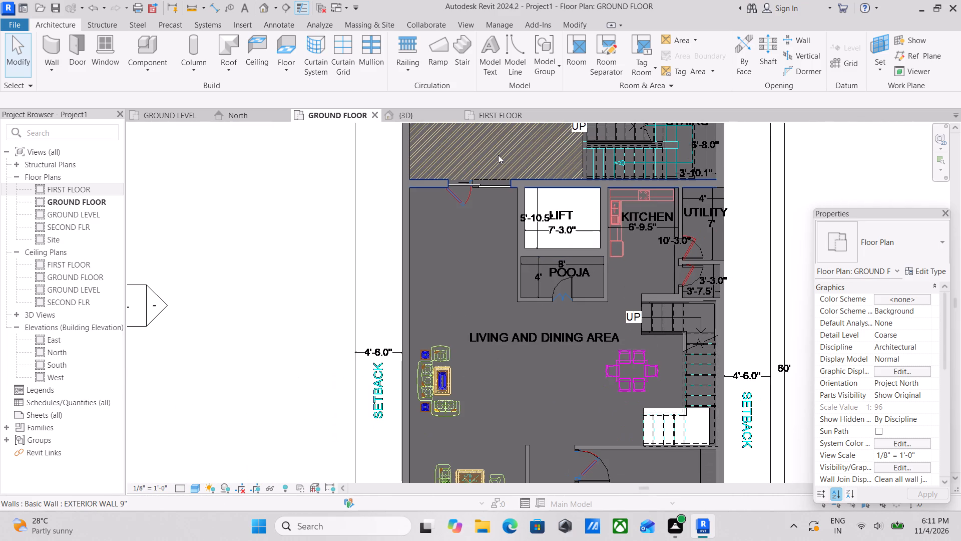
{"action": "scroll", "coordinate": [541, 227], "scroll_direction": "down", "scroll_amount": 1}
{"action": "middle_click_drag", "start_coordinate": [541, 227], "coordinate": [540, 295]}
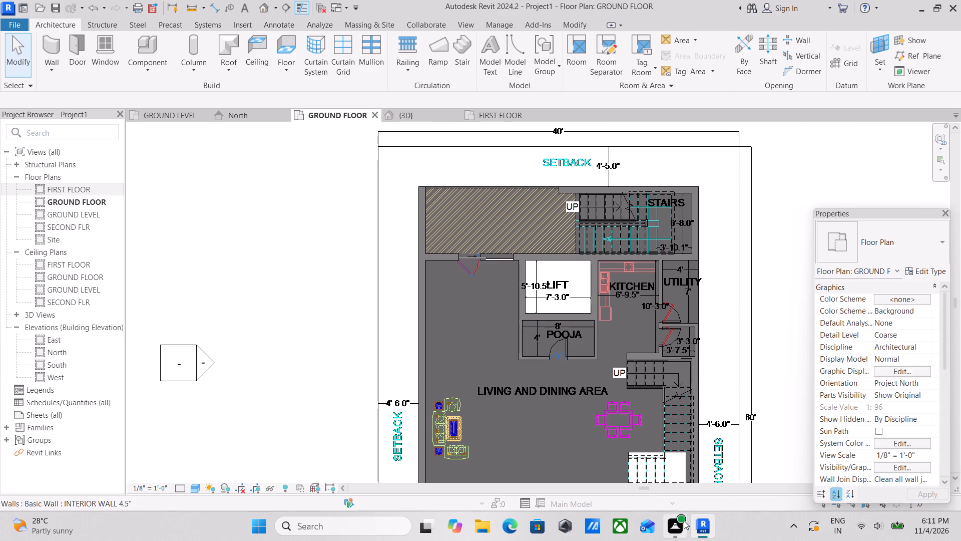
Examine the ground-floor doors and walls around the utility, living and dining area, pooja, lift and entrance.
{"action": "scroll", "coordinate": [700, 327], "scroll_direction": "up", "scroll_amount": 2}
{"action": "middle_click_drag", "start_coordinate": [697, 337], "coordinate": [619, 298]}
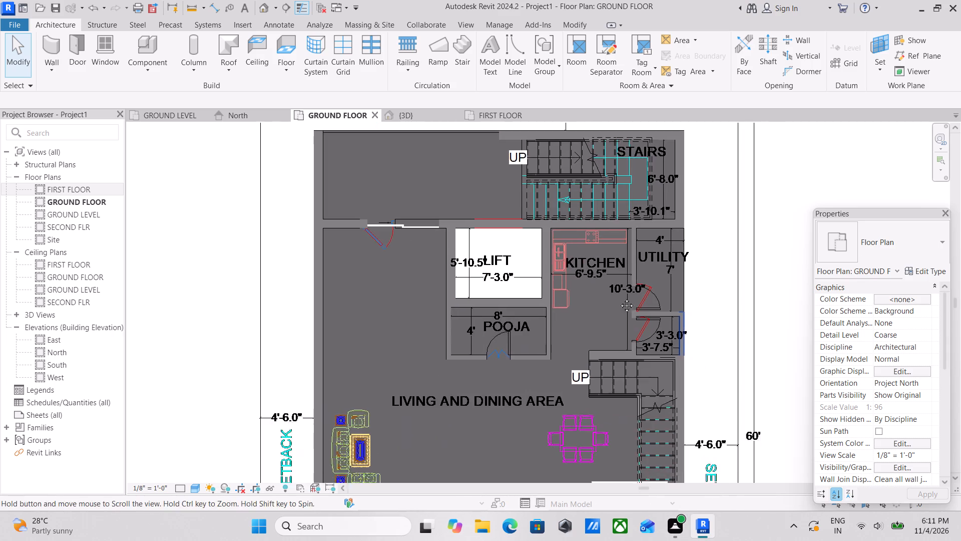
{"action": "middle_click_drag", "start_coordinate": [619, 298], "coordinate": [500, 240]}
{"action": "scroll", "coordinate": [404, 337], "scroll_direction": "down", "scroll_amount": 2}
{"action": "middle_click_drag", "start_coordinate": [391, 338], "coordinate": [525, 231]}
{"action": "scroll", "coordinate": [428, 286], "scroll_direction": "up", "scroll_amount": 3}
{"action": "middle_click_drag", "start_coordinate": [468, 268], "coordinate": [461, 373]}
{"action": "scroll", "coordinate": [473, 273], "scroll_direction": "down", "scroll_amount": 1}
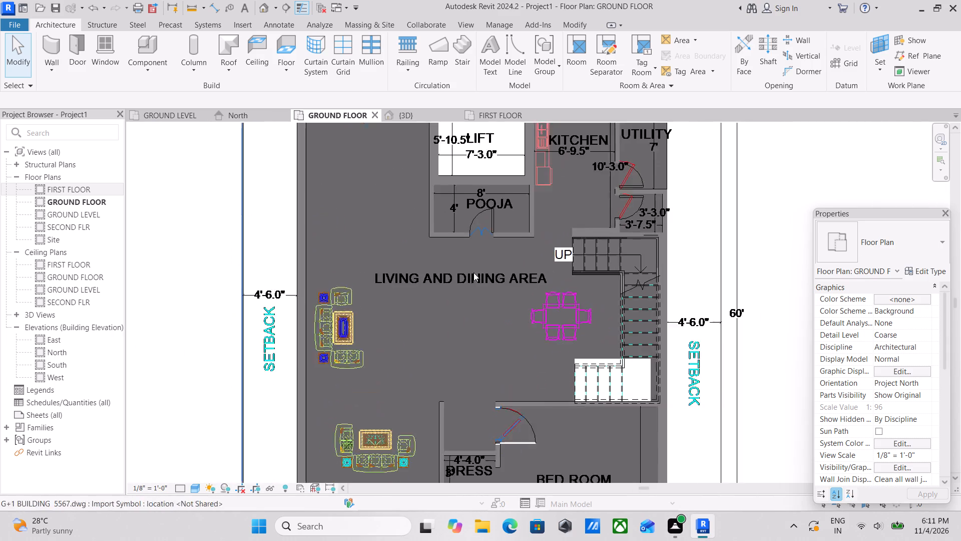
{"action": "middle_click_drag", "start_coordinate": [473, 273], "coordinate": [446, 375]}
{"action": "scroll", "coordinate": [415, 329], "scroll_direction": "down", "scroll_amount": 2}
{"action": "middle_click_drag", "start_coordinate": [415, 329], "coordinate": [408, 259]}
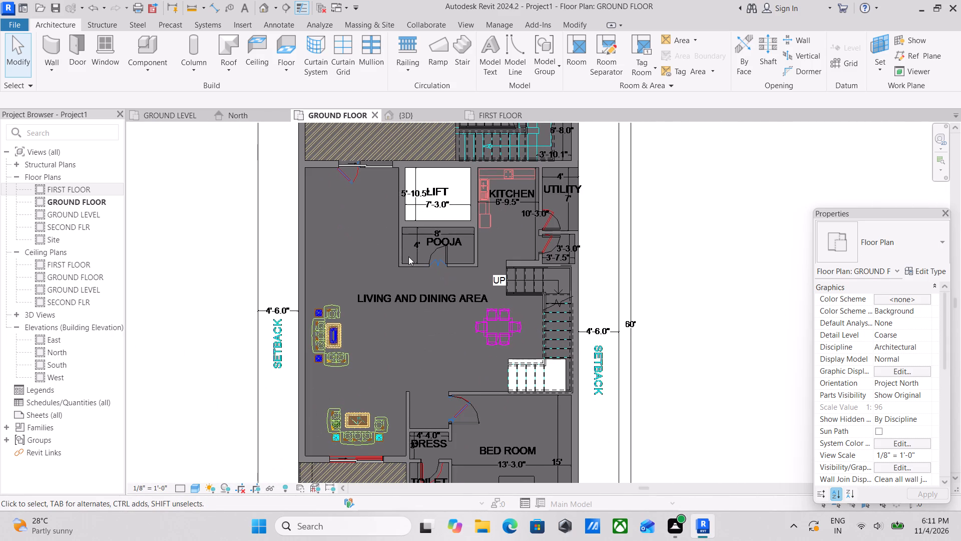
{"action": "scroll", "coordinate": [408, 260], "scroll_direction": "down", "scroll_amount": 1}
{"action": "scroll", "coordinate": [409, 261], "scroll_direction": "up", "scroll_amount": 2}
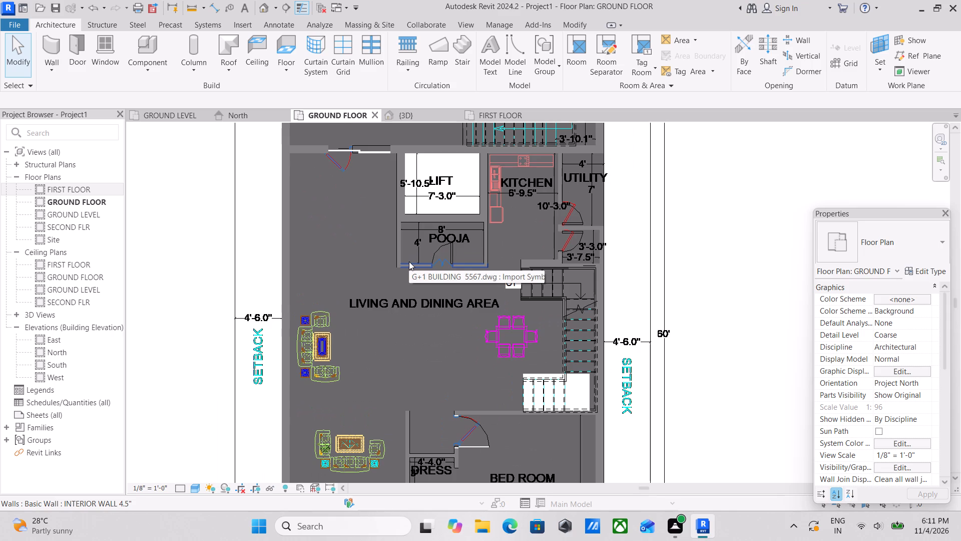
{"action": "scroll", "coordinate": [444, 338], "scroll_direction": "up", "scroll_amount": 2}
{"action": "scroll", "coordinate": [398, 264], "scroll_direction": "down", "scroll_amount": 1}
{"action": "middle_click_drag", "start_coordinate": [398, 270], "coordinate": [408, 404]}
{"action": "scroll", "coordinate": [408, 407], "scroll_direction": "up", "scroll_amount": 1}
{"action": "scroll", "coordinate": [477, 300], "scroll_direction": "up", "scroll_amount": 1}
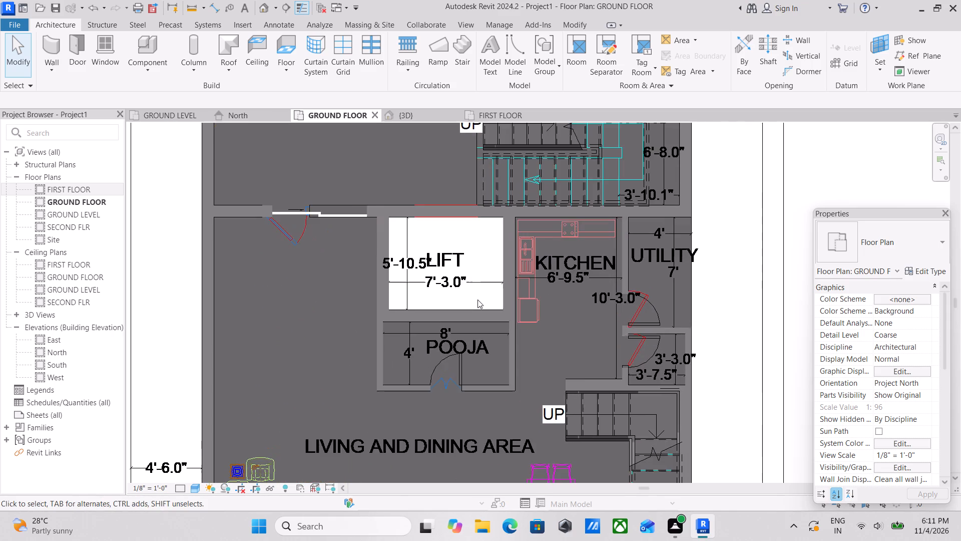
{"action": "scroll", "coordinate": [477, 300], "scroll_direction": "down", "scroll_amount": 1}
{"action": "middle_click_drag", "start_coordinate": [476, 300], "coordinate": [444, 360]}
{"action": "scroll", "coordinate": [466, 173], "scroll_direction": "up", "scroll_amount": 1}
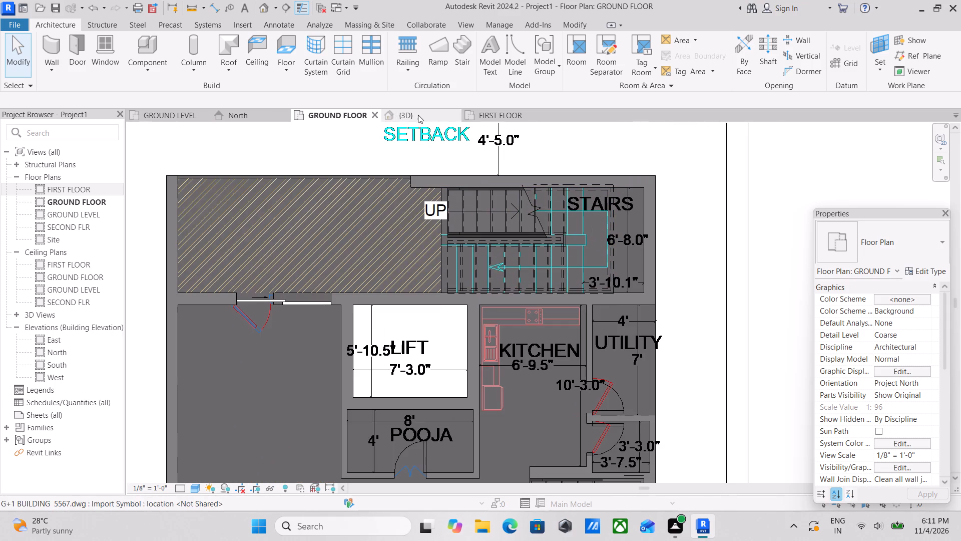
Examine the ground-floor plan from the internal stairs and dining area down to the dress, toilet and bedroom doors.
{"action": "scroll", "coordinate": [473, 202], "scroll_direction": "down", "scroll_amount": 2}
{"action": "middle_click_drag", "start_coordinate": [473, 202], "coordinate": [494, 115]}
{"action": "scroll", "coordinate": [498, 116], "scroll_direction": "up", "scroll_amount": 1}
{"action": "scroll", "coordinate": [542, 202], "scroll_direction": "down", "scroll_amount": 2}
{"action": "middle_click_drag", "start_coordinate": [542, 202], "coordinate": [529, 151]}
{"action": "scroll", "coordinate": [591, 262], "scroll_direction": "up", "scroll_amount": 1}
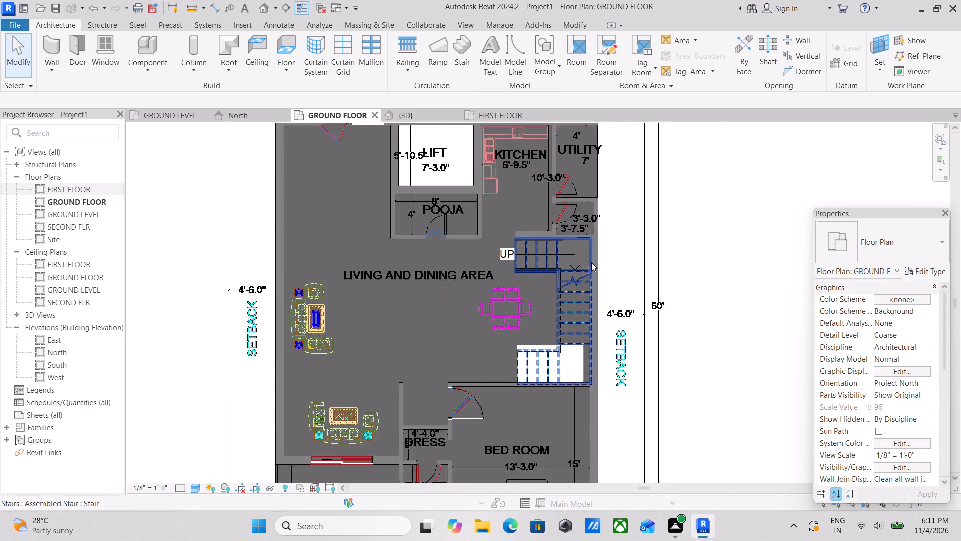
{"action": "scroll", "coordinate": [591, 262], "scroll_direction": "up", "scroll_amount": 2}
{"action": "middle_click_drag", "start_coordinate": [561, 282], "coordinate": [568, 246]}
{"action": "middle_click_drag", "start_coordinate": [527, 290], "coordinate": [548, 245]}
{"action": "scroll", "coordinate": [550, 244], "scroll_direction": "up", "scroll_amount": 1}
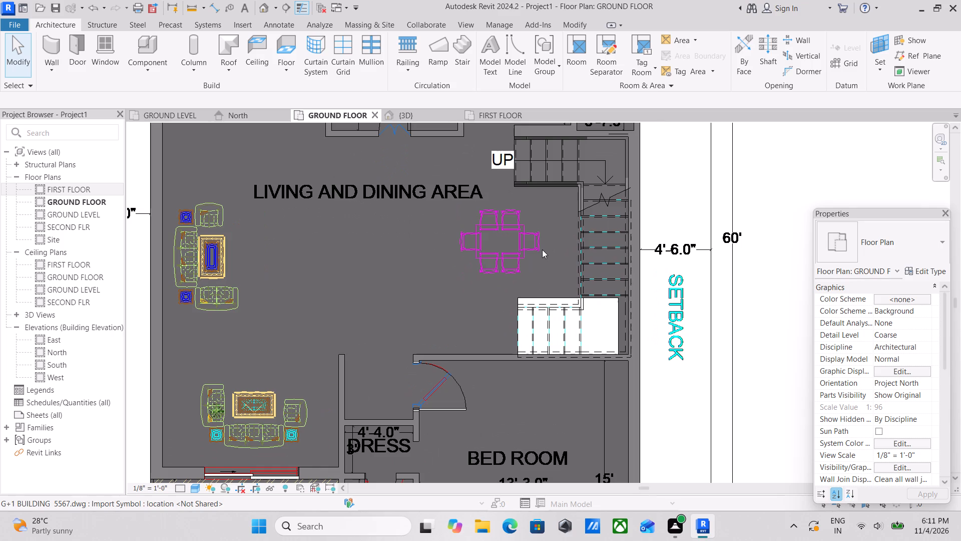
{"action": "scroll", "coordinate": [497, 266], "scroll_direction": "down", "scroll_amount": 2}
{"action": "middle_click_drag", "start_coordinate": [473, 274], "coordinate": [500, 182]}
{"action": "scroll", "coordinate": [427, 308], "scroll_direction": "up", "scroll_amount": 3}
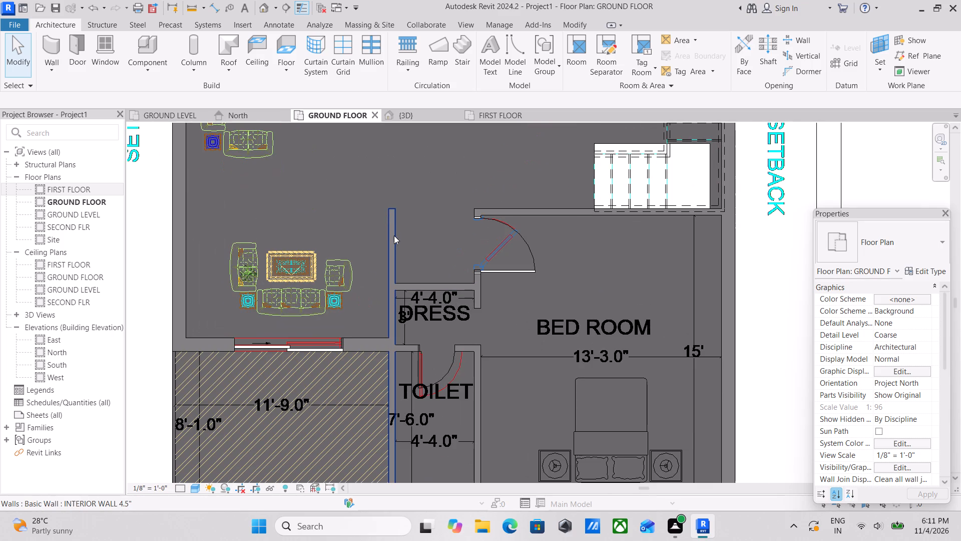
{"action": "scroll", "coordinate": [412, 212], "scroll_direction": "down", "scroll_amount": 1}
{"action": "middle_click_drag", "start_coordinate": [412, 212], "coordinate": [453, 192]}
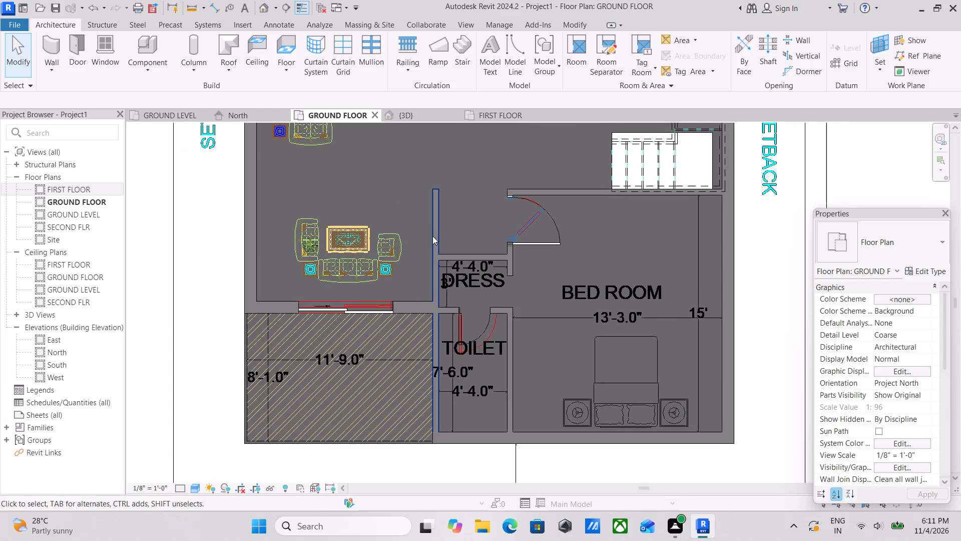
{"action": "middle_click_drag", "start_coordinate": [498, 347], "coordinate": [501, 304]}
{"action": "scroll", "coordinate": [521, 324], "scroll_direction": "up", "scroll_amount": 2}
{"action": "middle_click_drag", "start_coordinate": [604, 310], "coordinate": [560, 338]}
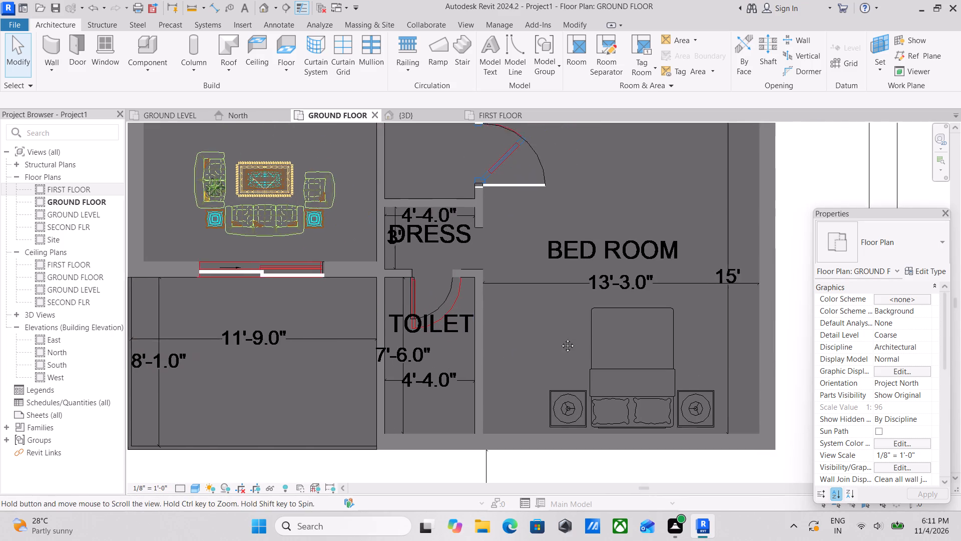
Examine the ground-floor plan from the bedroom and front sliding door back through the living area to the lift-side entrance.
{"action": "scroll", "coordinate": [560, 338], "scroll_direction": "down", "scroll_amount": 1}
{"action": "middle_click_drag", "start_coordinate": [560, 338], "coordinate": [556, 342]}
{"action": "middle_click_drag", "start_coordinate": [554, 334], "coordinate": [556, 380]}
{"action": "scroll", "coordinate": [407, 276], "scroll_direction": "down", "scroll_amount": 1}
{"action": "middle_click_drag", "start_coordinate": [407, 277], "coordinate": [501, 356]}
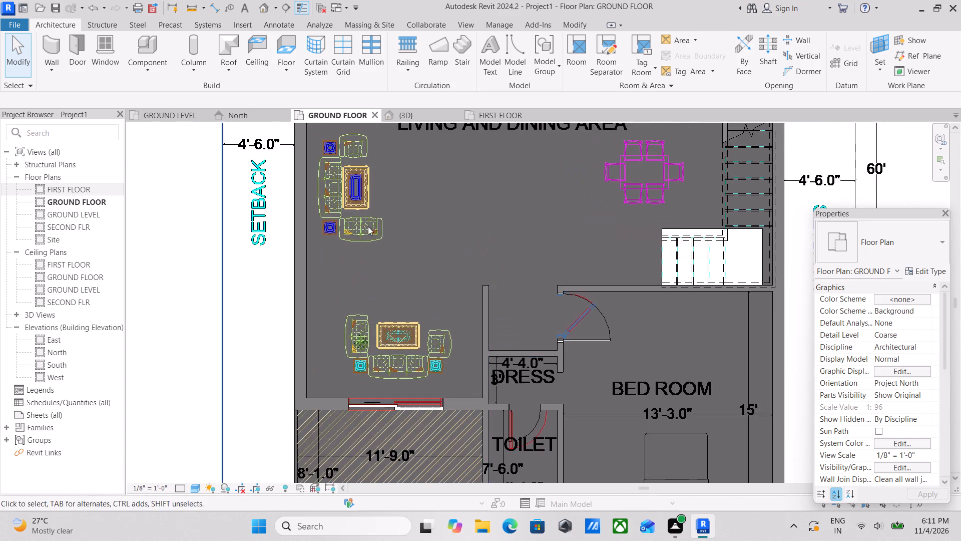
{"action": "middle_click_drag", "start_coordinate": [385, 254], "coordinate": [463, 404]}
{"action": "scroll", "coordinate": [465, 407], "scroll_direction": "up", "scroll_amount": 1}
{"action": "scroll", "coordinate": [473, 288], "scroll_direction": "down", "scroll_amount": 2}
{"action": "middle_click_drag", "start_coordinate": [475, 306], "coordinate": [491, 403]}
{"action": "scroll", "coordinate": [495, 327], "scroll_direction": "down", "scroll_amount": 2}
{"action": "middle_click_drag", "start_coordinate": [491, 329], "coordinate": [481, 380]}
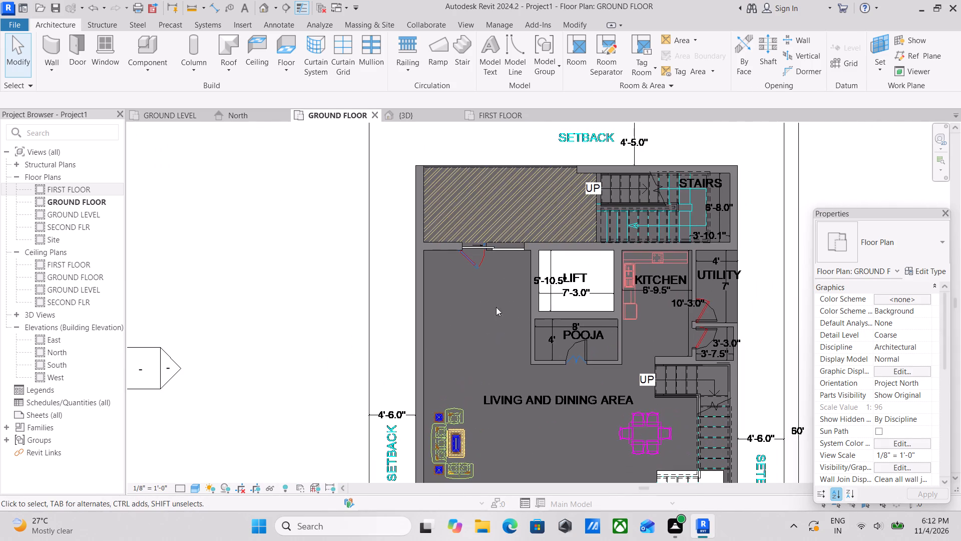
Examine the ground-floor plan around the stairs, lift, kitchen, utility and pooja doors, down to the living and dining area.
{"action": "scroll", "coordinate": [512, 242], "scroll_direction": "up", "scroll_amount": 3}
{"action": "middle_click_drag", "start_coordinate": [592, 217], "coordinate": [529, 240]}
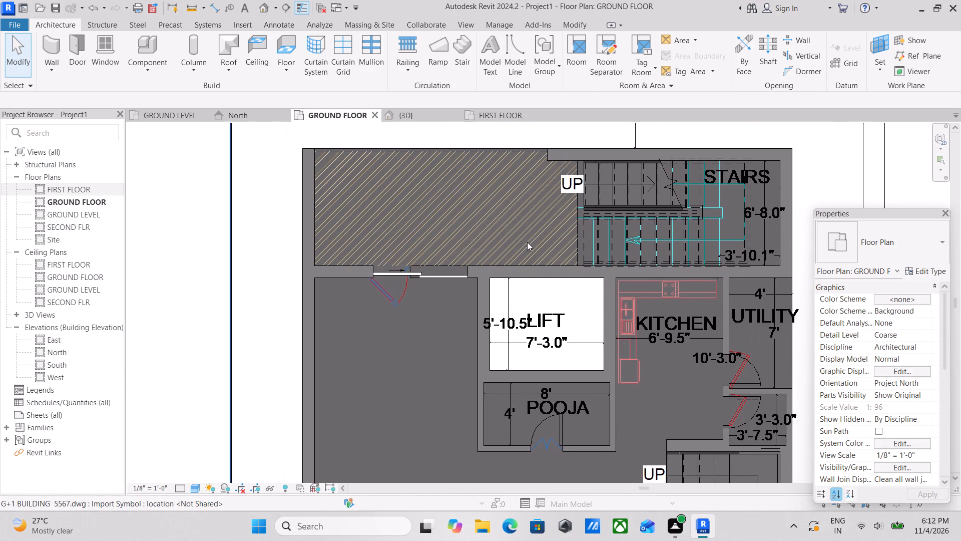
{"action": "scroll", "coordinate": [546, 270], "scroll_direction": "down", "scroll_amount": 2}
{"action": "scroll", "coordinate": [440, 307], "scroll_direction": "down", "scroll_amount": 1}
{"action": "middle_click_drag", "start_coordinate": [440, 307], "coordinate": [456, 230]}
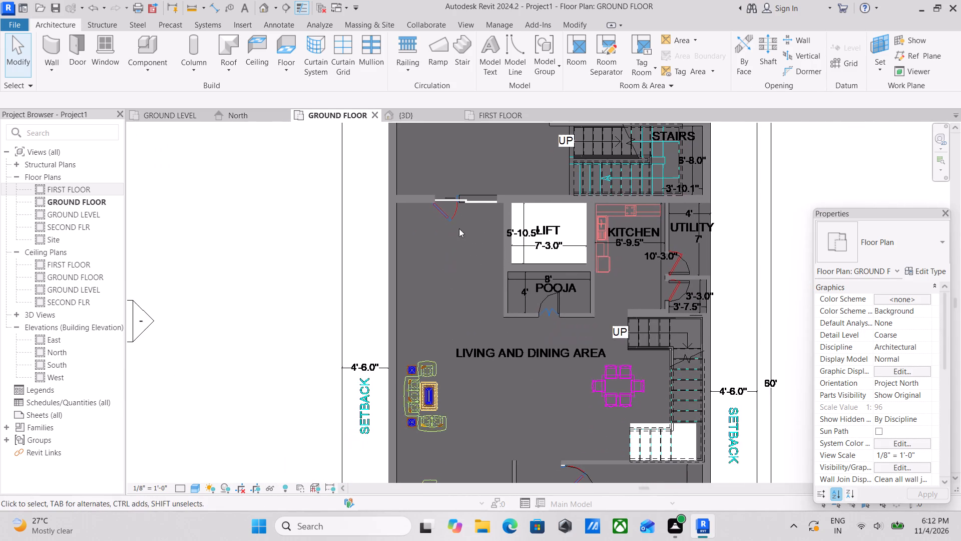
{"action": "scroll", "coordinate": [580, 303], "scroll_direction": "up", "scroll_amount": 2}
{"action": "middle_click_drag", "start_coordinate": [607, 272], "coordinate": [545, 261]}
{"action": "scroll", "coordinate": [609, 265], "scroll_direction": "up", "scroll_amount": 2}
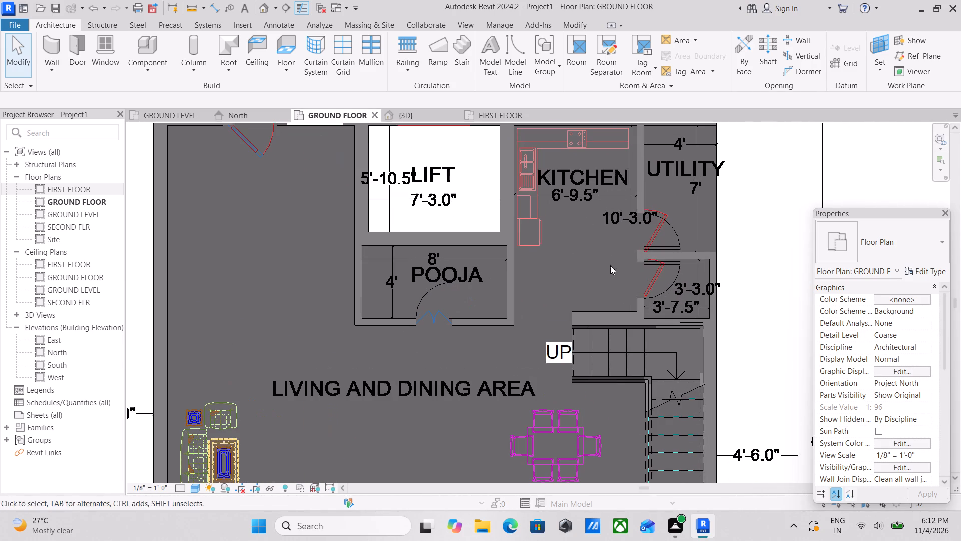
{"action": "middle_click_drag", "start_coordinate": [610, 197], "coordinate": [526, 236]}
{"action": "scroll", "coordinate": [589, 288], "scroll_direction": "up", "scroll_amount": 2}
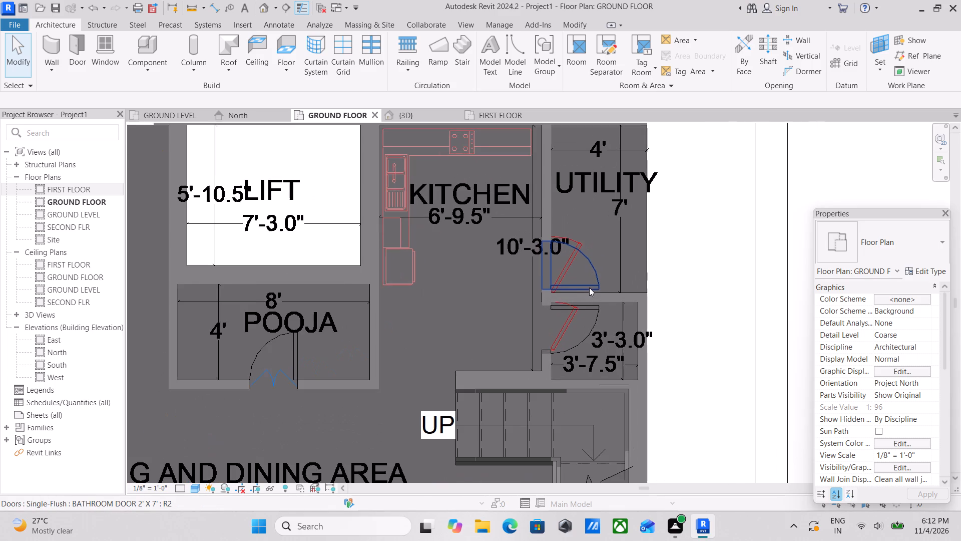
{"action": "scroll", "coordinate": [594, 288], "scroll_direction": "up", "scroll_amount": 2}
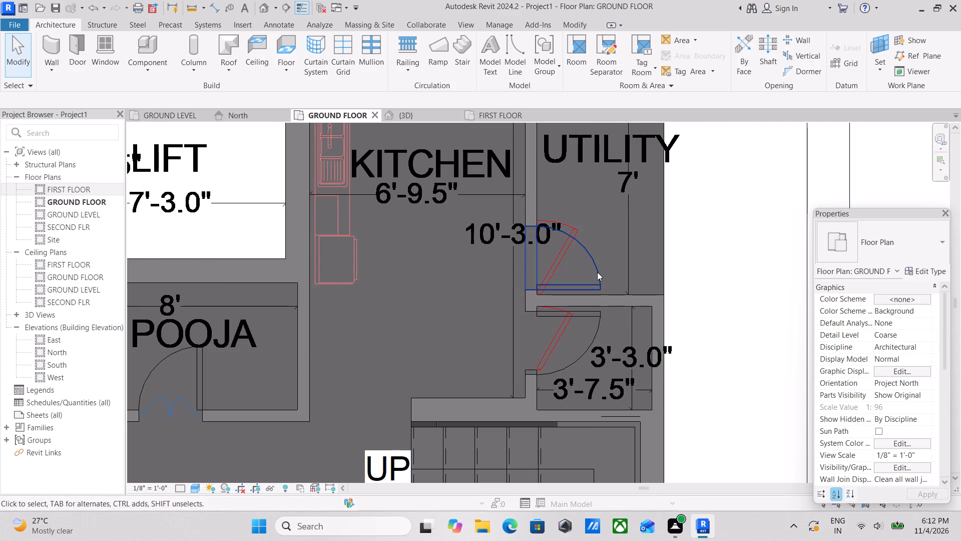
{"action": "scroll", "coordinate": [546, 270], "scroll_direction": "down", "scroll_amount": 1}
{"action": "middle_click_drag", "start_coordinate": [537, 269], "coordinate": [593, 257]}
{"action": "scroll", "coordinate": [533, 272], "scroll_direction": "down", "scroll_amount": 1}
{"action": "middle_click_drag", "start_coordinate": [525, 269], "coordinate": [622, 354]}
{"action": "scroll", "coordinate": [622, 357], "scroll_direction": "up", "scroll_amount": 1}
{"action": "scroll", "coordinate": [580, 261], "scroll_direction": "down", "scroll_amount": 2}
{"action": "middle_click_drag", "start_coordinate": [580, 261], "coordinate": [620, 187]}
{"action": "middle_click_drag", "start_coordinate": [457, 343], "coordinate": [535, 287]}
{"action": "scroll", "coordinate": [535, 287], "scroll_direction": "down", "scroll_amount": 3}
{"action": "middle_click_drag", "start_coordinate": [534, 287], "coordinate": [566, 220]}
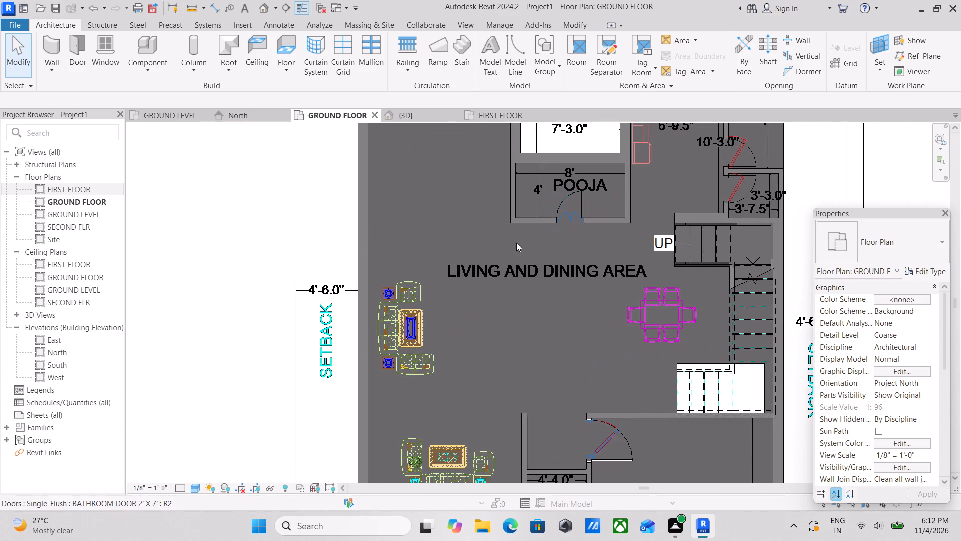
Examine the ground-floor sliding door and walls between the stair-side open area and the living room, beside the lift.
{"action": "middle_click_drag", "start_coordinate": [452, 250], "coordinate": [518, 394]}
{"action": "middle_click_drag", "start_coordinate": [482, 301], "coordinate": [466, 405]}
{"action": "scroll", "coordinate": [466, 405], "scroll_direction": "up", "scroll_amount": 1}
{"action": "middle_click_drag", "start_coordinate": [408, 209], "coordinate": [338, 232]}
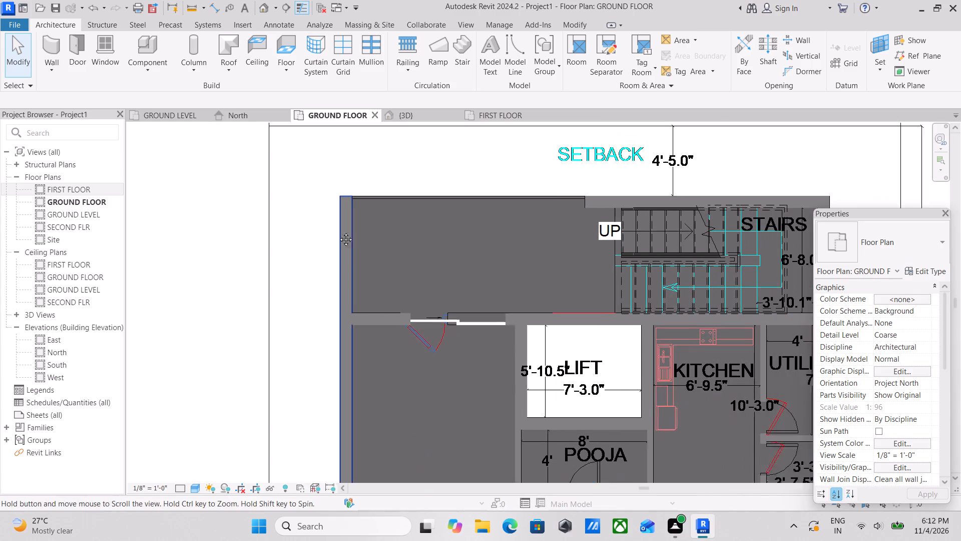
{"action": "middle_click_drag", "start_coordinate": [338, 232], "coordinate": [337, 232]}
{"action": "scroll", "coordinate": [351, 232], "scroll_direction": "down", "scroll_amount": 2}
{"action": "middle_click_drag", "start_coordinate": [351, 232], "coordinate": [319, 180]}
{"action": "middle_click_drag", "start_coordinate": [379, 288], "coordinate": [378, 277]}
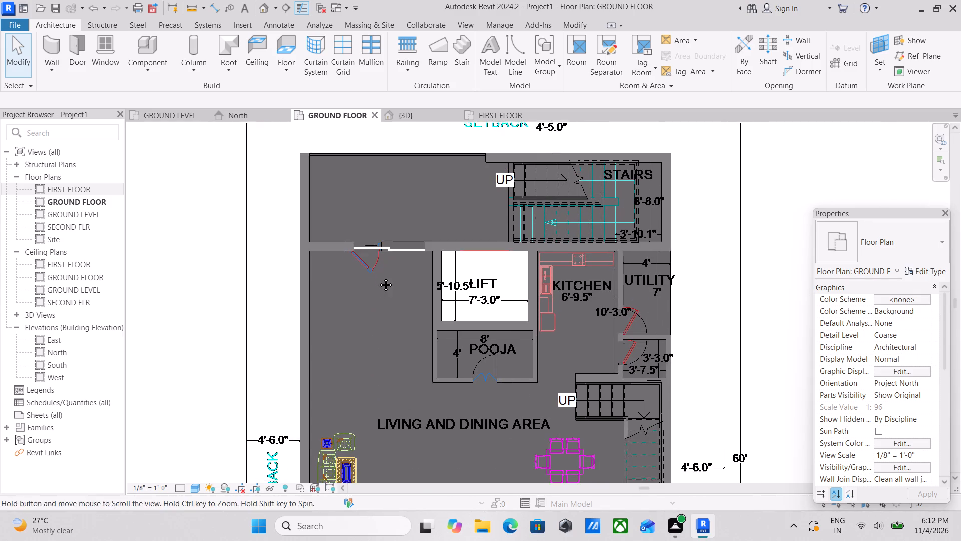
{"action": "middle_click_drag", "start_coordinate": [378, 277], "coordinate": [381, 260]}
{"action": "scroll", "coordinate": [381, 261], "scroll_direction": "down", "scroll_amount": 2}
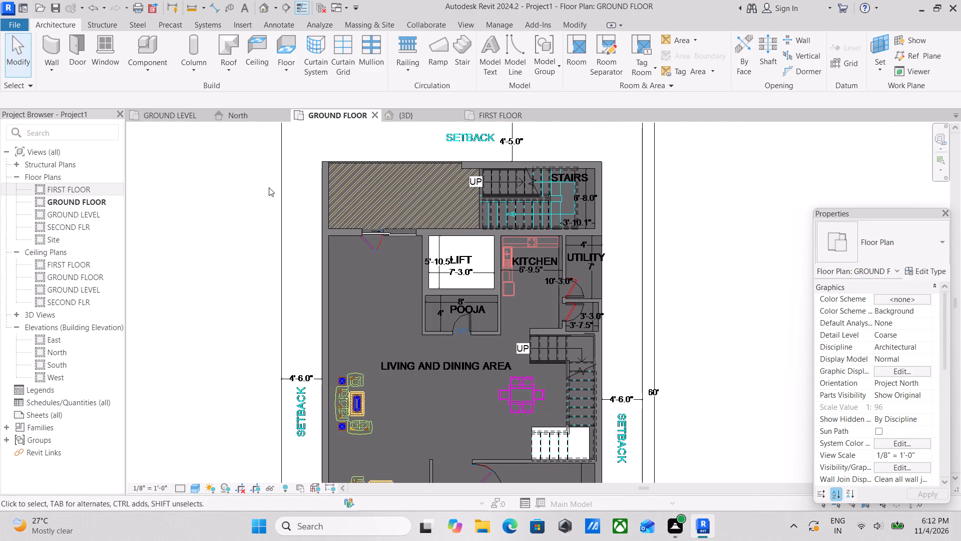
Open the 3D view and inspect the house exterior from the front, left, back and right, including the door openings on both floors.
{"action": "left_click", "coordinate": [398, 116]}
{"action": "scroll", "coordinate": [422, 264], "scroll_direction": "down", "scroll_amount": 2}
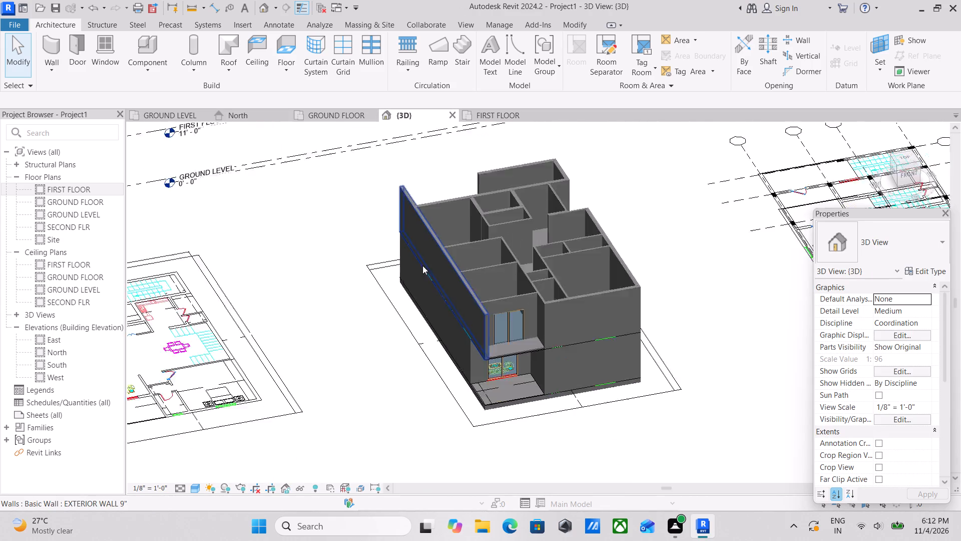
{"action": "scroll", "coordinate": [422, 265], "scroll_direction": "down", "scroll_amount": 2}
{"action": "middle_click_drag", "start_coordinate": [444, 295], "coordinate": [518, 214], "text": "shift"}
{"action": "scroll", "coordinate": [546, 328], "scroll_direction": "up", "scroll_amount": 4}
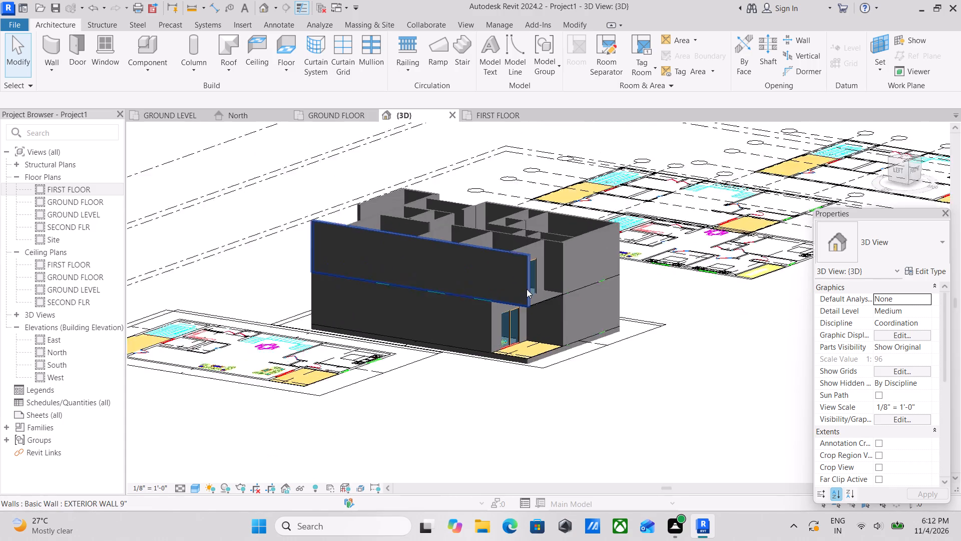
{"action": "scroll", "coordinate": [527, 289], "scroll_direction": "up", "scroll_amount": 7}
{"action": "middle_click_drag", "start_coordinate": [504, 270], "coordinate": [421, 294], "text": "shift"}
{"action": "scroll", "coordinate": [419, 295], "scroll_direction": "down", "scroll_amount": 1}
{"action": "middle_click_drag", "start_coordinate": [420, 295], "coordinate": [500, 218]}
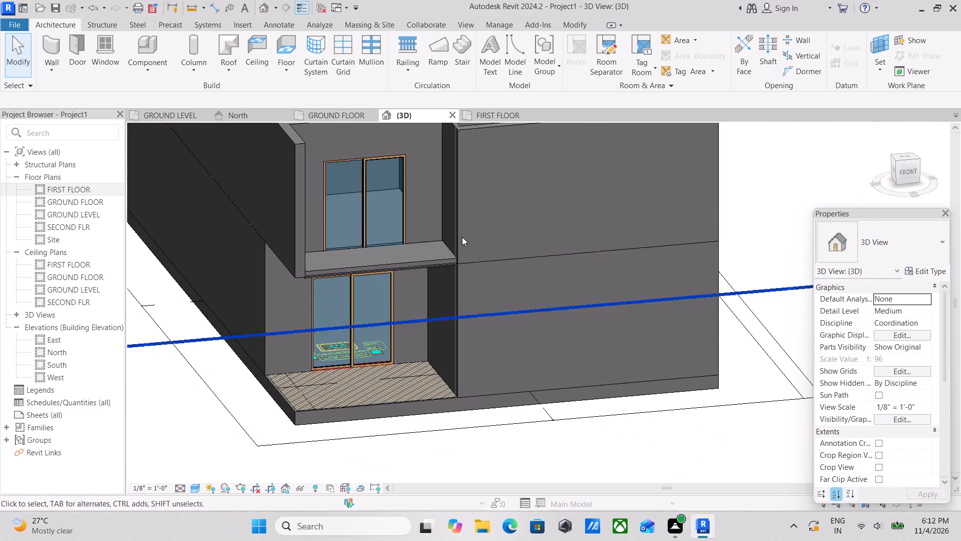
{"action": "middle_click_drag", "start_coordinate": [439, 243], "coordinate": [527, 208], "text": "shift"}
{"action": "middle_click_drag", "start_coordinate": [503, 258], "coordinate": [550, 334], "text": "shift"}
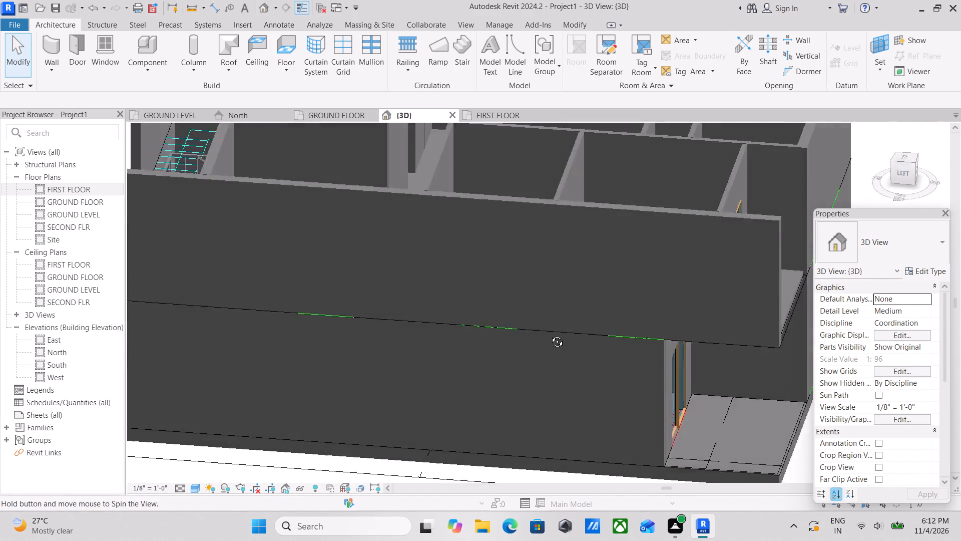
{"action": "middle_click_drag", "start_coordinate": [550, 334], "coordinate": [552, 341], "text": "shift"}
{"action": "scroll", "coordinate": [498, 270], "scroll_direction": "down", "scroll_amount": 2}
{"action": "middle_click_drag", "start_coordinate": [498, 270], "coordinate": [636, 220]}
{"action": "middle_click_drag", "start_coordinate": [453, 216], "coordinate": [521, 209], "text": "shift"}
{"action": "middle_click_drag", "start_coordinate": [480, 222], "coordinate": [566, 185], "text": "shift"}
{"action": "middle_click_drag", "start_coordinate": [566, 185], "coordinate": [302, 188]}
{"action": "middle_click_drag", "start_coordinate": [489, 239], "coordinate": [518, 208], "text": "shift"}
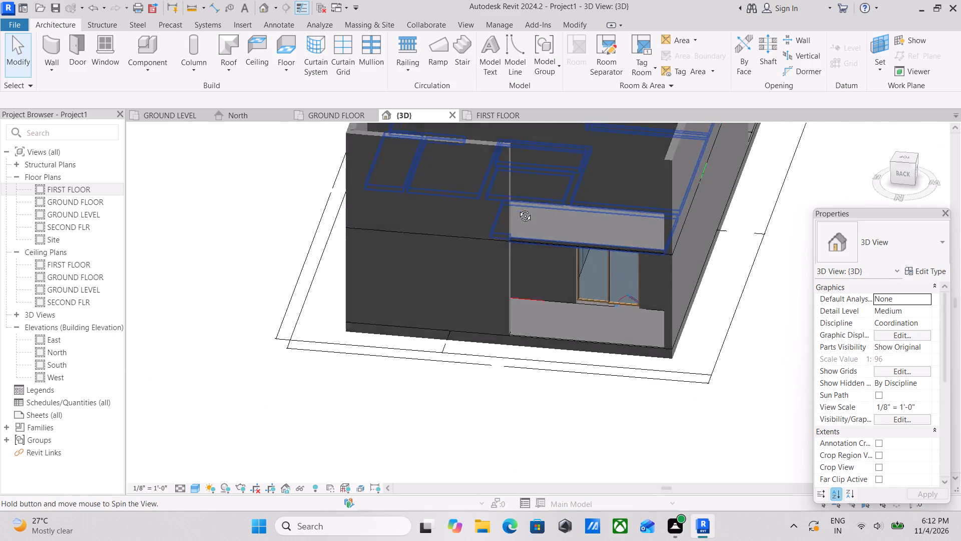
{"action": "middle_click_drag", "start_coordinate": [518, 208], "coordinate": [527, 183], "text": "shift"}
{"action": "middle_click_drag", "start_coordinate": [527, 204], "coordinate": [380, 268]}
{"action": "middle_click_drag", "start_coordinate": [447, 248], "coordinate": [562, 263], "text": "shift"}
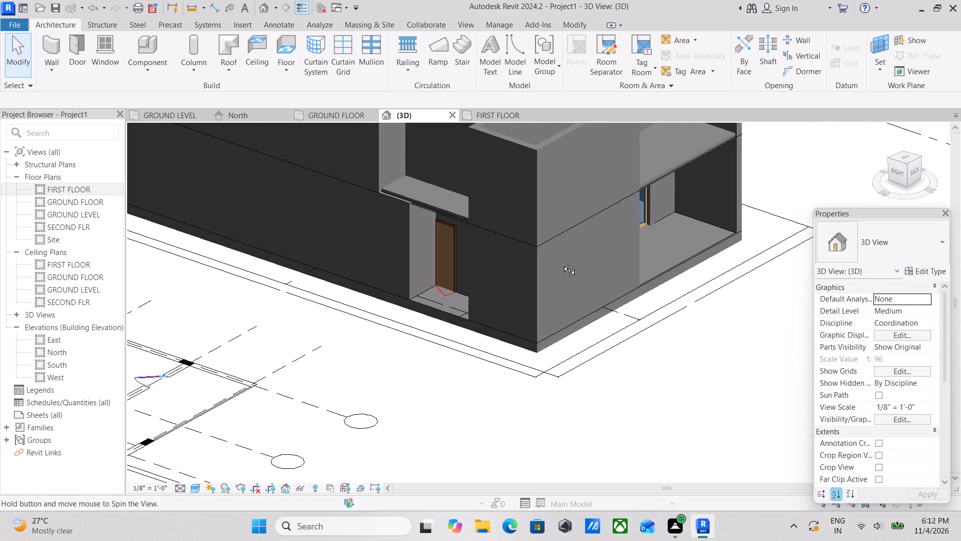
{"action": "middle_click_drag", "start_coordinate": [562, 263], "coordinate": [566, 291], "text": "shift"}
{"action": "middle_click_drag", "start_coordinate": [497, 207], "coordinate": [558, 160], "text": "shift"}
Inspect the first-floor rooms and partition walls from above in the 3D view.
{"action": "middle_click_drag", "start_coordinate": [497, 182], "coordinate": [512, 470]}
{"action": "scroll", "coordinate": [512, 458], "scroll_direction": "up", "scroll_amount": 1}
{"action": "middle_click_drag", "start_coordinate": [464, 366], "coordinate": [432, 468], "text": "shift"}
{"action": "middle_click_drag", "start_coordinate": [451, 326], "coordinate": [427, 352], "text": "shift"}
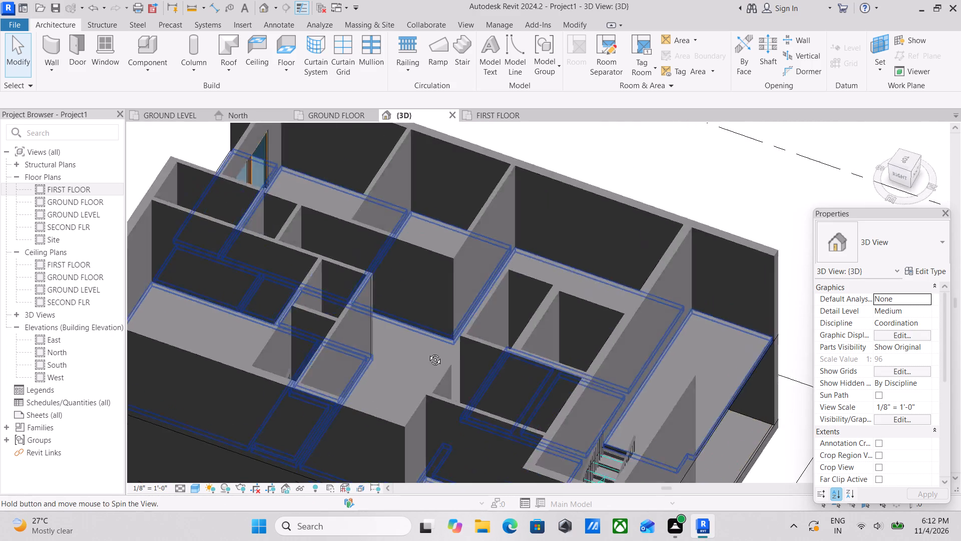
{"action": "middle_click_drag", "start_coordinate": [427, 352], "coordinate": [296, 343], "text": "shift"}
{"action": "middle_click_drag", "start_coordinate": [301, 336], "coordinate": [280, 222]}
{"action": "middle_click_drag", "start_coordinate": [380, 304], "coordinate": [151, 316], "text": "shift"}
{"action": "middle_click_drag", "start_coordinate": [158, 310], "coordinate": [170, 311]}
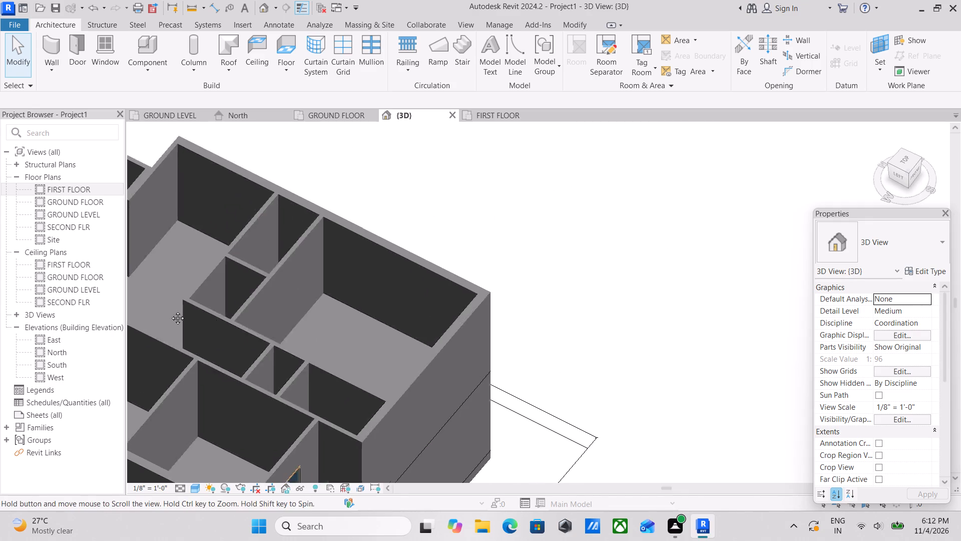
{"action": "middle_click_drag", "start_coordinate": [170, 311], "coordinate": [392, 326]}
{"action": "middle_click_drag", "start_coordinate": [382, 323], "coordinate": [297, 245], "text": "shift"}
{"action": "middle_click_drag", "start_coordinate": [310, 231], "coordinate": [333, 325], "text": "shift"}
{"action": "scroll", "coordinate": [346, 240], "scroll_direction": "up", "scroll_amount": 1}
{"action": "scroll", "coordinate": [351, 236], "scroll_direction": "down", "scroll_amount": 2}
{"action": "middle_click_drag", "start_coordinate": [353, 244], "coordinate": [389, 315]}
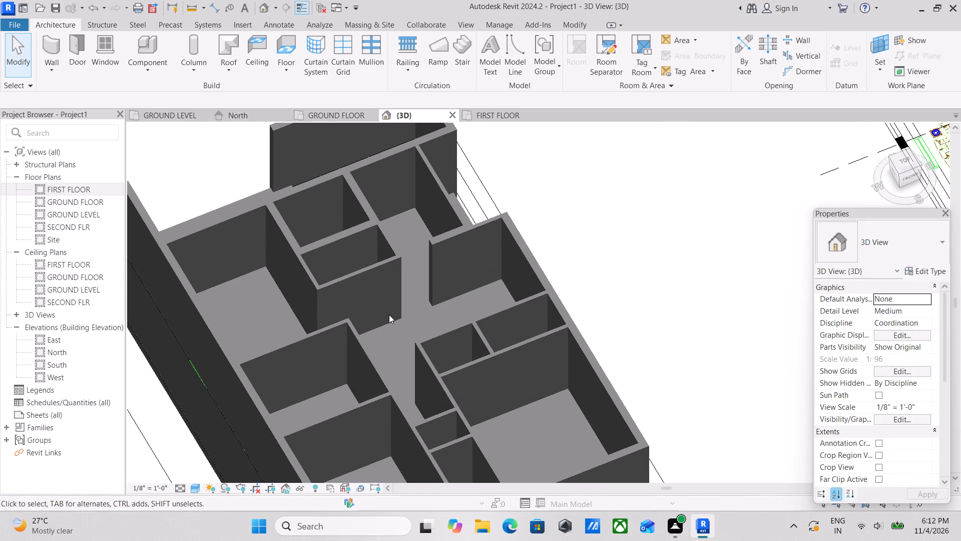
On the first-floor plan, place a 36" x 84" Door-Interior-Single-4_Panel-Wood in the 15' bedroom's passage wall, centred 2'-0 3/4" from the adjoining walls.
{"action": "left_click", "coordinate": [501, 116]}
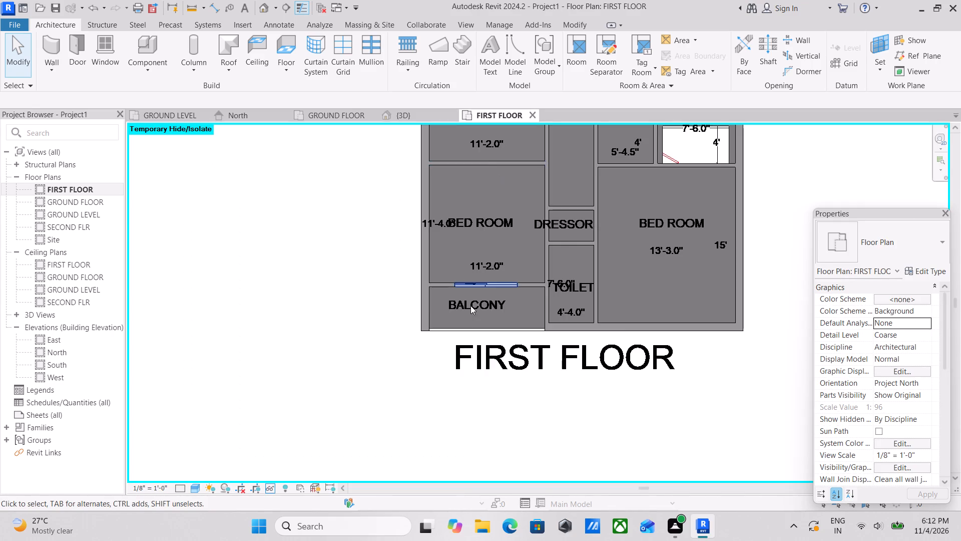
{"action": "scroll", "coordinate": [462, 322], "scroll_direction": "down", "scroll_amount": 1}
{"action": "middle_click_drag", "start_coordinate": [526, 301], "coordinate": [484, 391]}
{"action": "scroll", "coordinate": [511, 351], "scroll_direction": "up", "scroll_amount": 2}
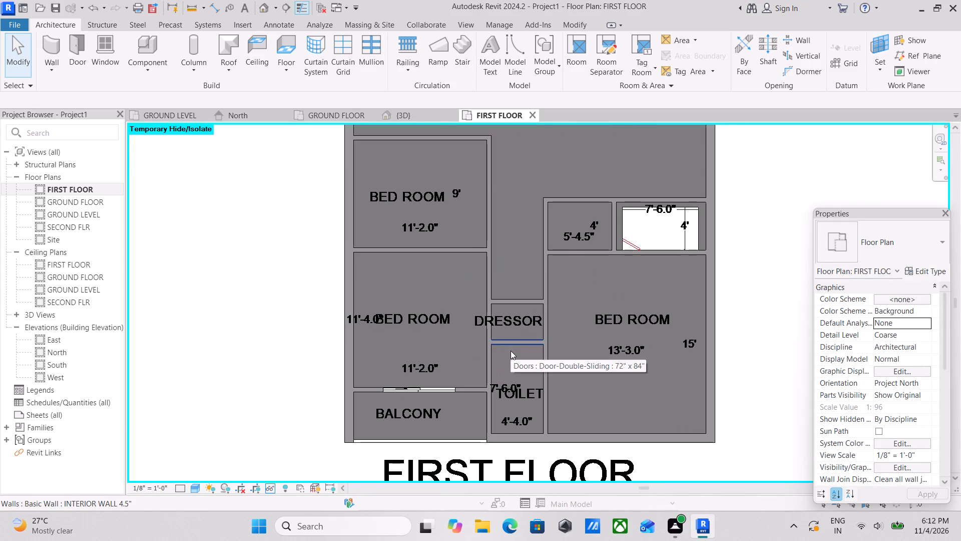
{"action": "type", "text": "DR"}
{"action": "left_click", "coordinate": [878, 261]}
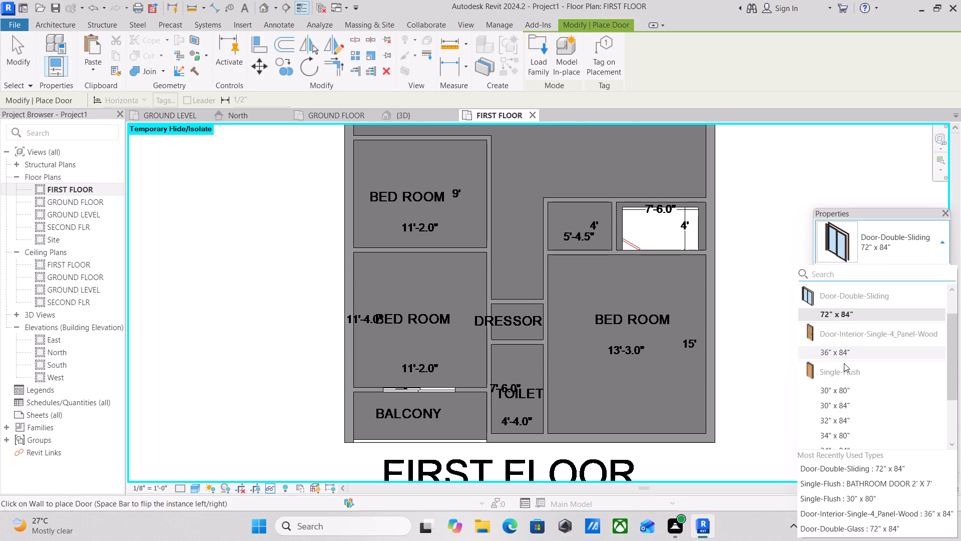
{"action": "scroll", "coordinate": [844, 358], "scroll_direction": "up", "scroll_amount": 1}
{"action": "left_click", "coordinate": [839, 396]}
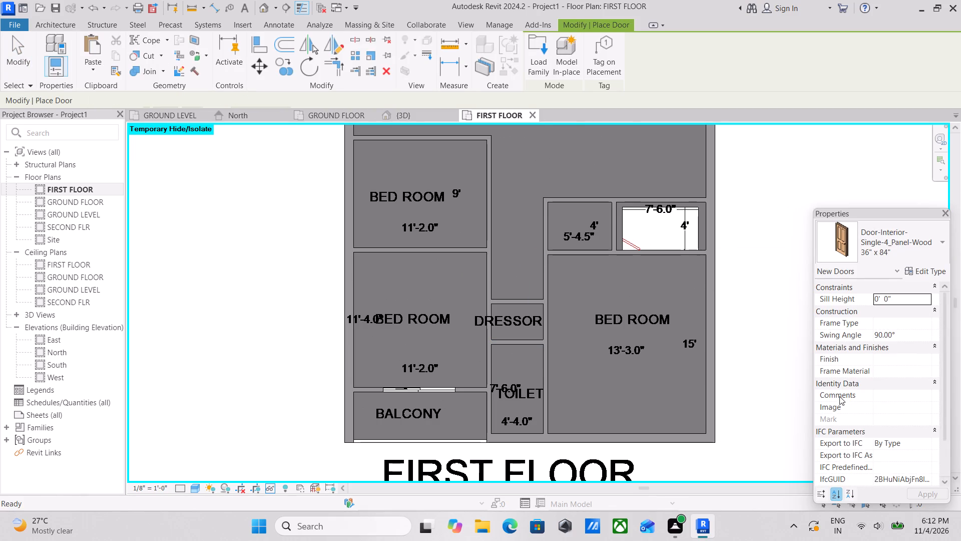
{"action": "scroll", "coordinate": [553, 282], "scroll_direction": "up", "scroll_amount": 4}
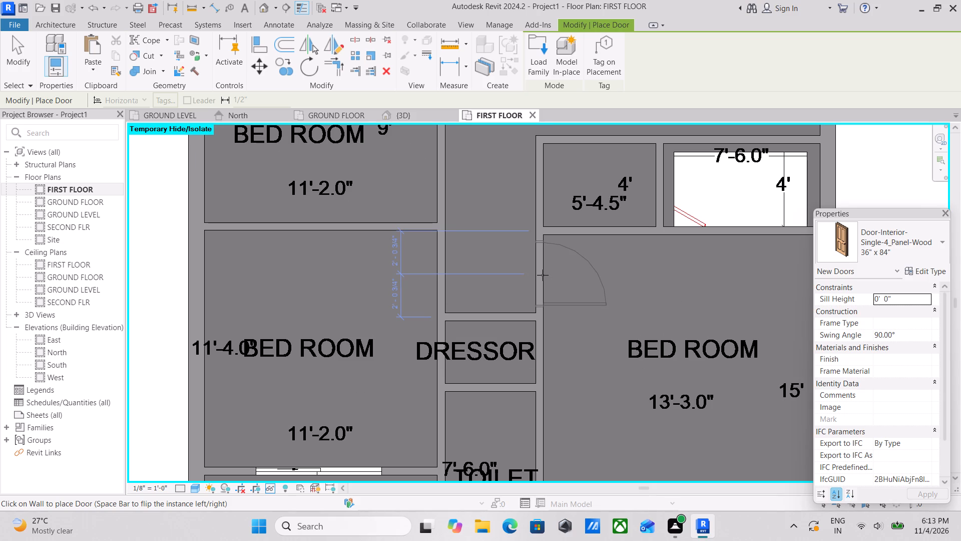
{"action": "left_click", "coordinate": [543, 275]}
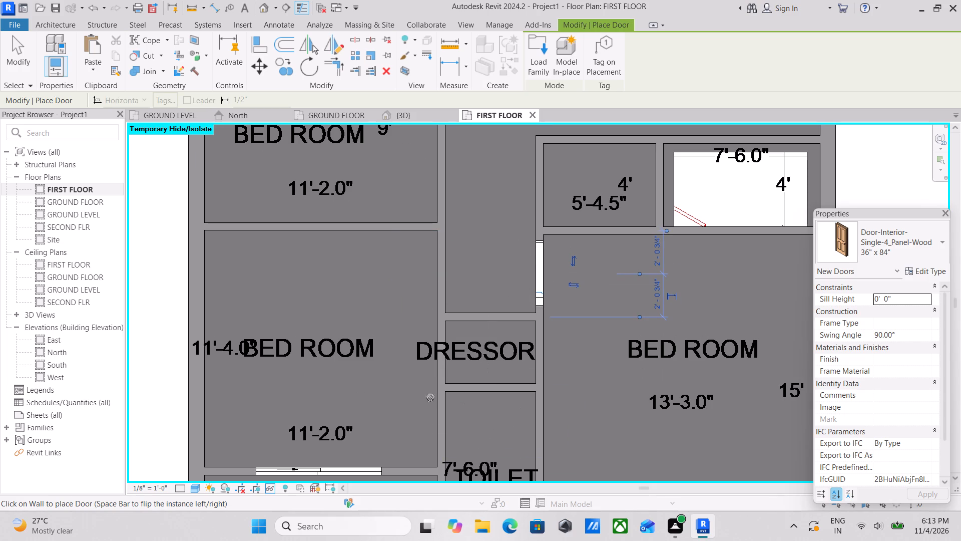
Place the same 36" x 84" panel door in the 9' bedroom's passage-side wall, 3'-0" from its living-area corner and swinging into the room.
{"action": "middle_click_drag", "start_coordinate": [556, 173], "coordinate": [498, 380]}
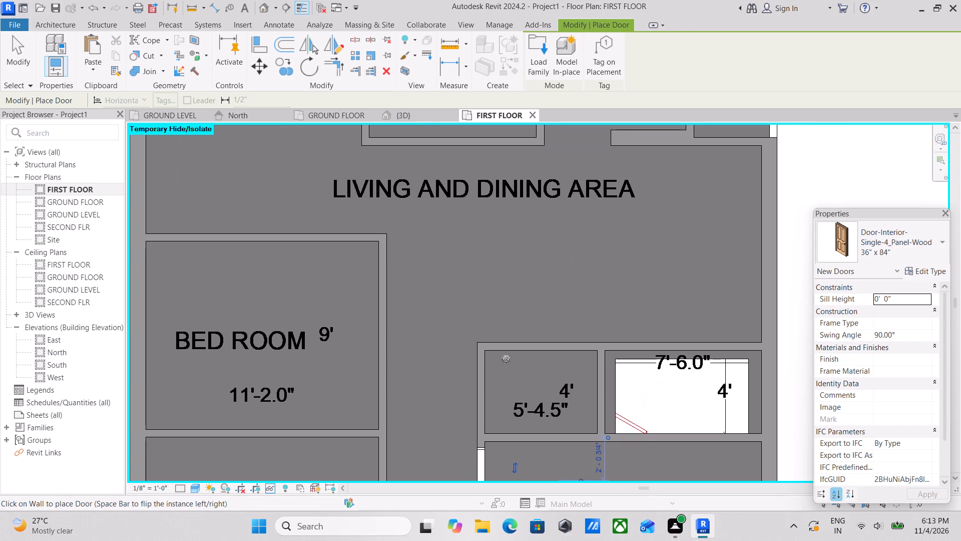
{"action": "scroll", "coordinate": [549, 330], "scroll_direction": "down", "scroll_amount": 3}
{"action": "middle_click_drag", "start_coordinate": [550, 330], "coordinate": [549, 388]}
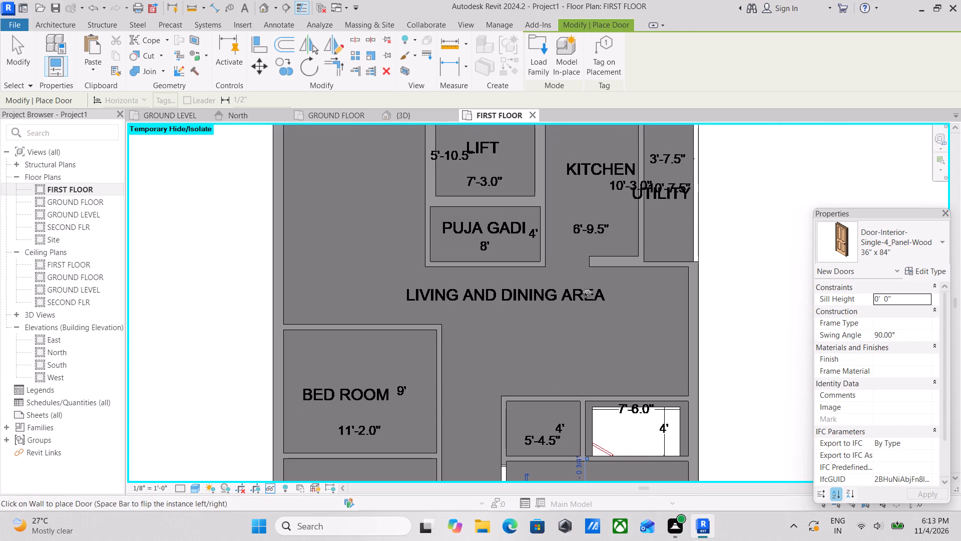
{"action": "middle_click_drag", "start_coordinate": [587, 296], "coordinate": [586, 385]}
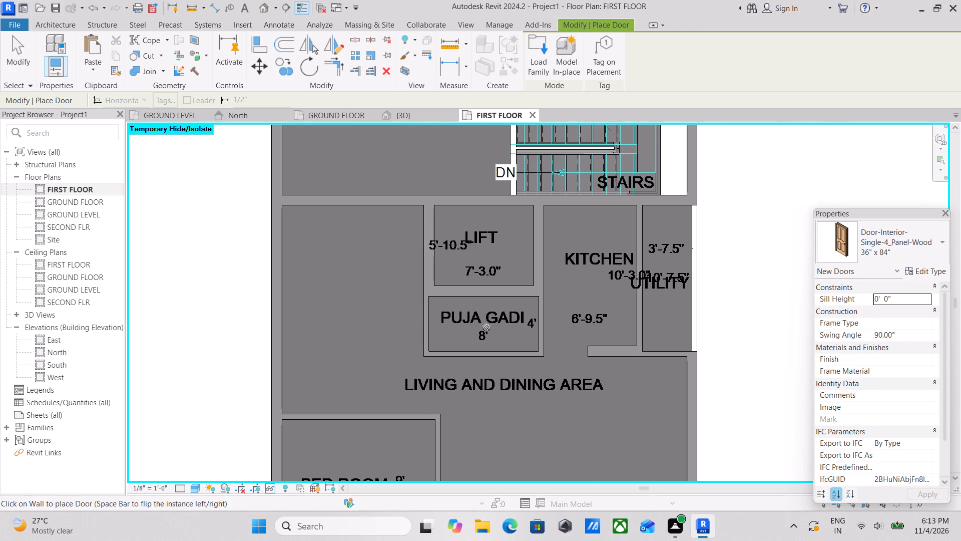
{"action": "scroll", "coordinate": [485, 327], "scroll_direction": "down", "scroll_amount": 2}
{"action": "middle_click_drag", "start_coordinate": [470, 320], "coordinate": [607, 380]}
{"action": "middle_click_drag", "start_coordinate": [548, 331], "coordinate": [533, 242]}
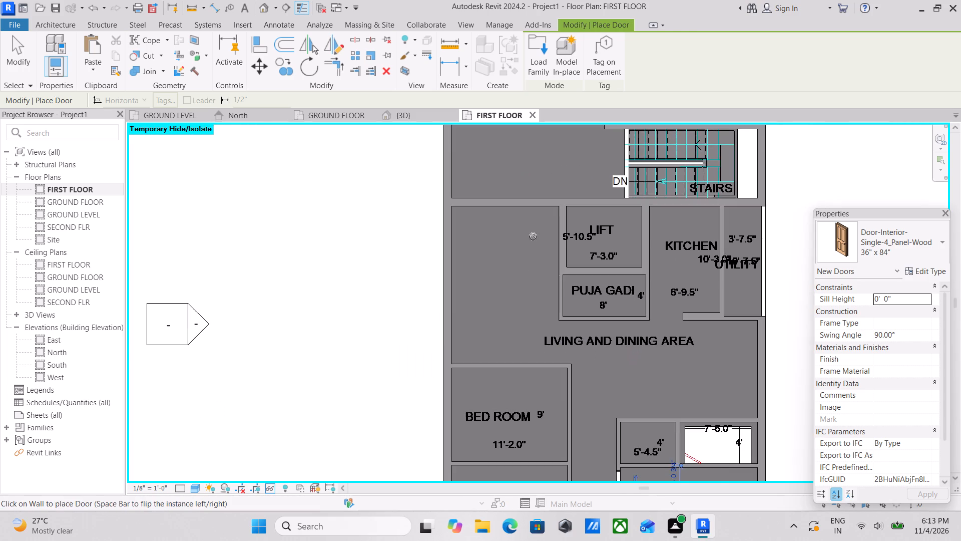
{"action": "middle_click_drag", "start_coordinate": [493, 348], "coordinate": [512, 248]}
{"action": "scroll", "coordinate": [601, 280], "scroll_direction": "up", "scroll_amount": 5}
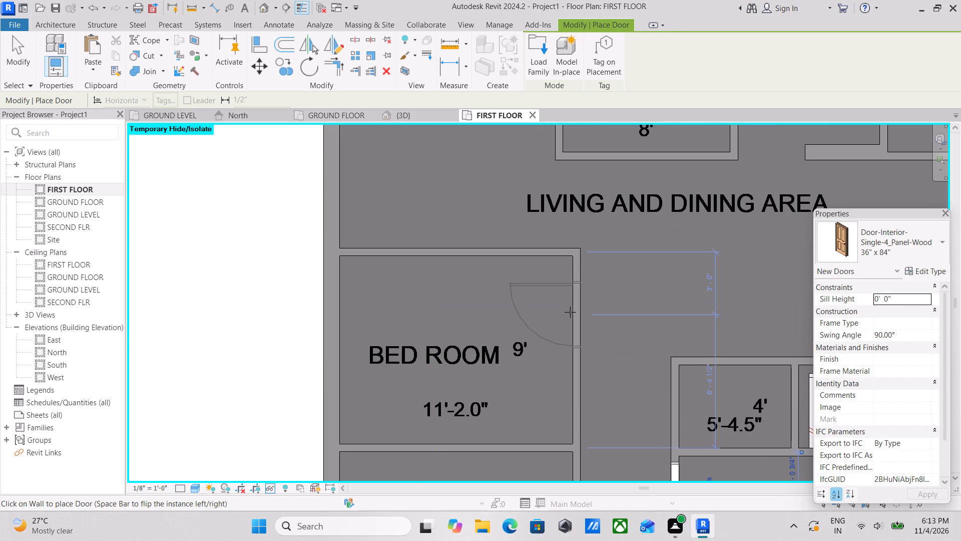
{"action": "left_click", "coordinate": [570, 311]}
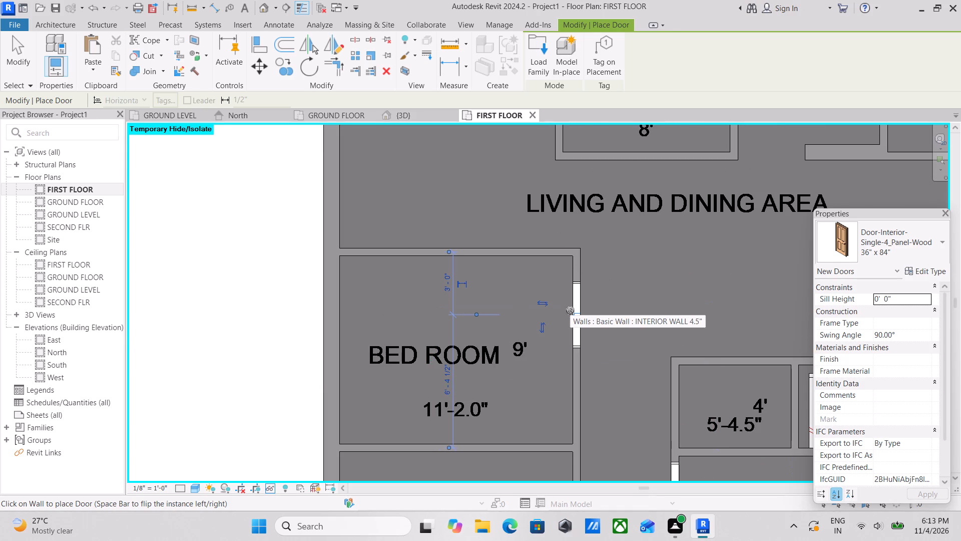
Place another 36" x 84" panel door in the balcony bedroom's passage-side wall, 2'-2" from the wall shared with the 9' bedroom.
{"action": "scroll", "coordinate": [570, 311], "scroll_direction": "down", "scroll_amount": 1}
{"action": "middle_click_drag", "start_coordinate": [570, 311], "coordinate": [569, 224]}
{"action": "middle_click_drag", "start_coordinate": [573, 325], "coordinate": [572, 214]}
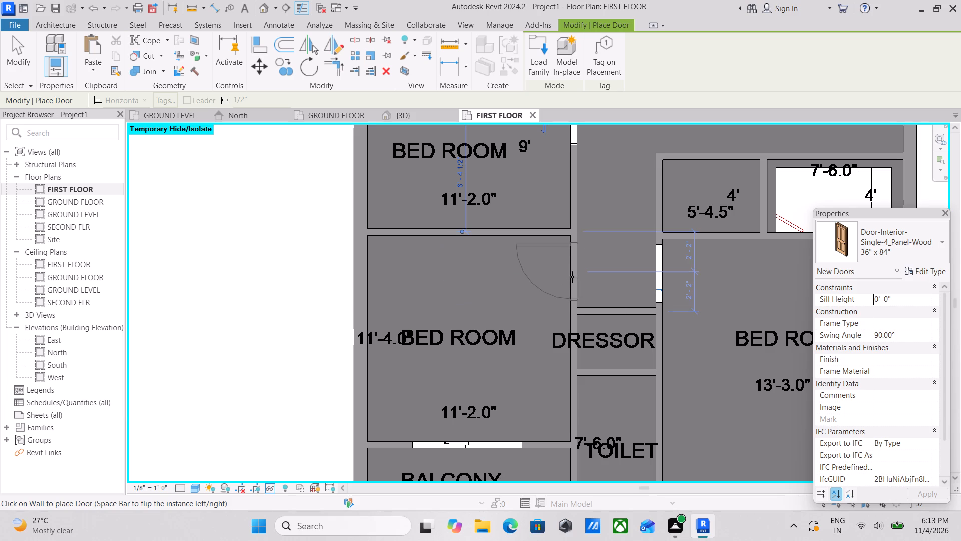
{"action": "left_click", "coordinate": [569, 277]}
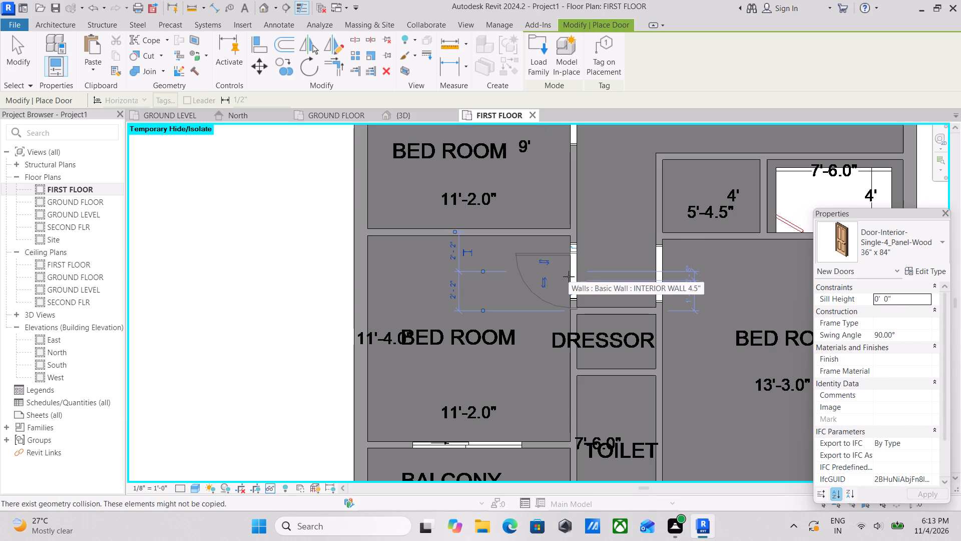
{"action": "key", "text": "Escape"}
{"action": "key", "text": "Escape"}
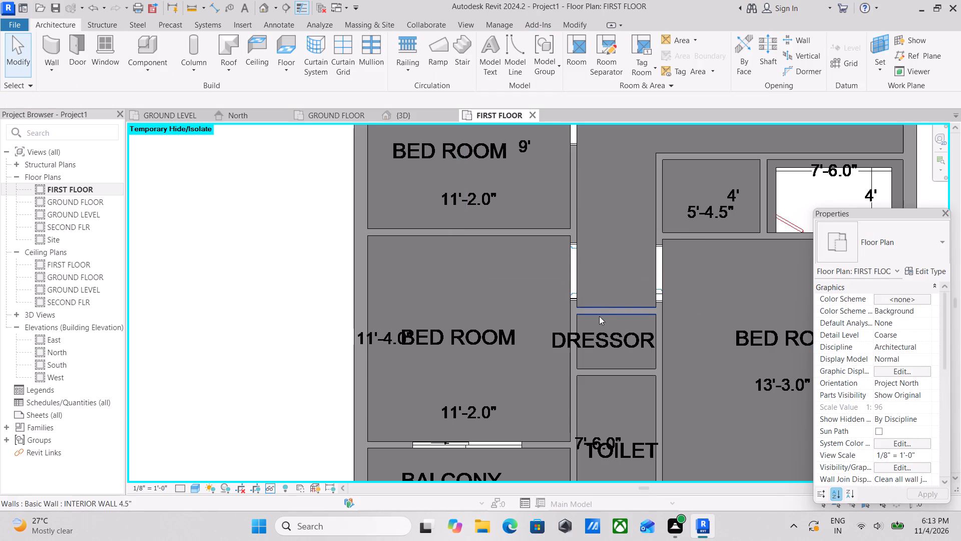
Place a Single-Flush BATHROOM DOOR 2' X 7' in the toilet's wall shared with the 15' bedroom, about 3'-6" from the exterior wall, swinging into the toilet.
{"action": "middle_click_drag", "start_coordinate": [598, 316], "coordinate": [556, 224]}
{"action": "middle_click_drag", "start_coordinate": [578, 335], "coordinate": [562, 325]}
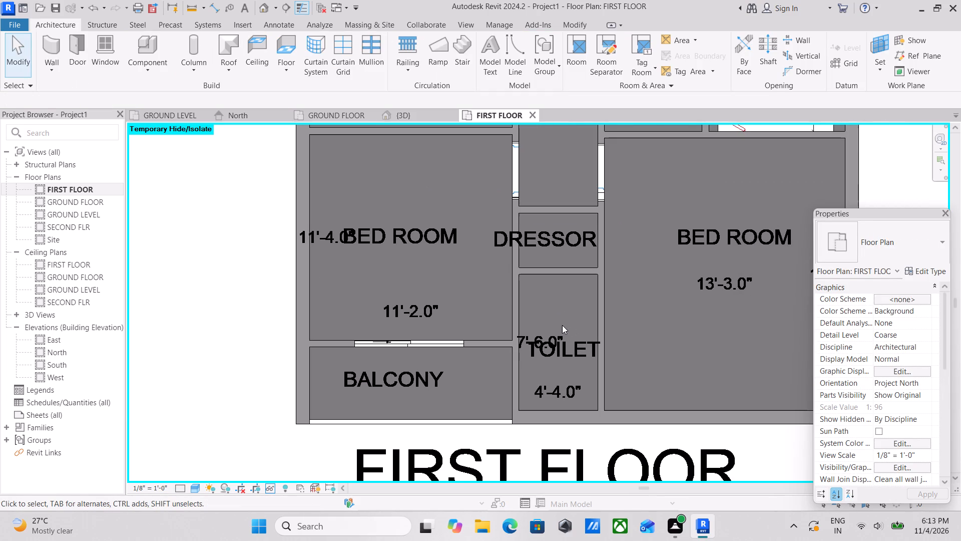
{"action": "scroll", "coordinate": [573, 322], "scroll_direction": "down", "scroll_amount": 2}
{"action": "middle_click_drag", "start_coordinate": [571, 320], "coordinate": [484, 307]}
{"action": "scroll", "coordinate": [545, 289], "scroll_direction": "up", "scroll_amount": 2}
{"action": "middle_click_drag", "start_coordinate": [537, 293], "coordinate": [557, 313]}
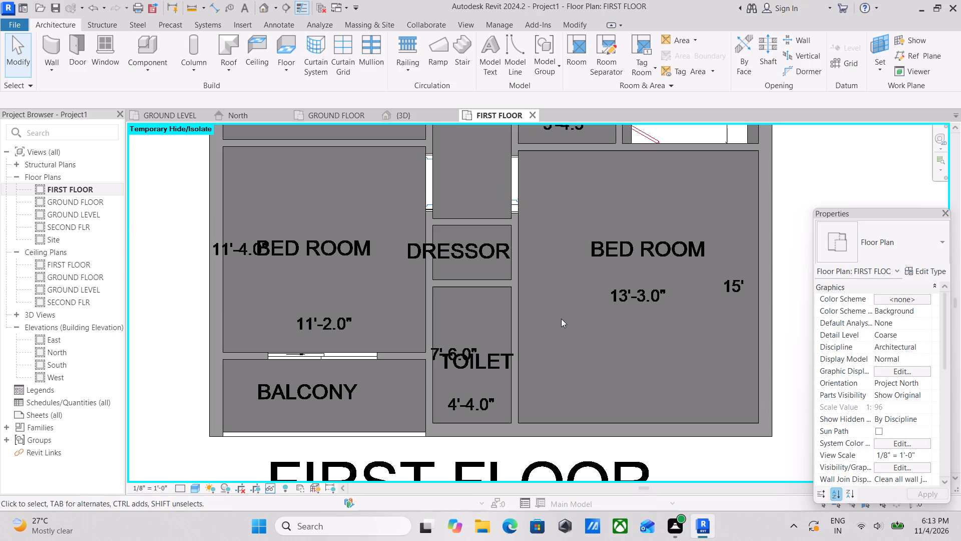
{"action": "key", "text": "d"}
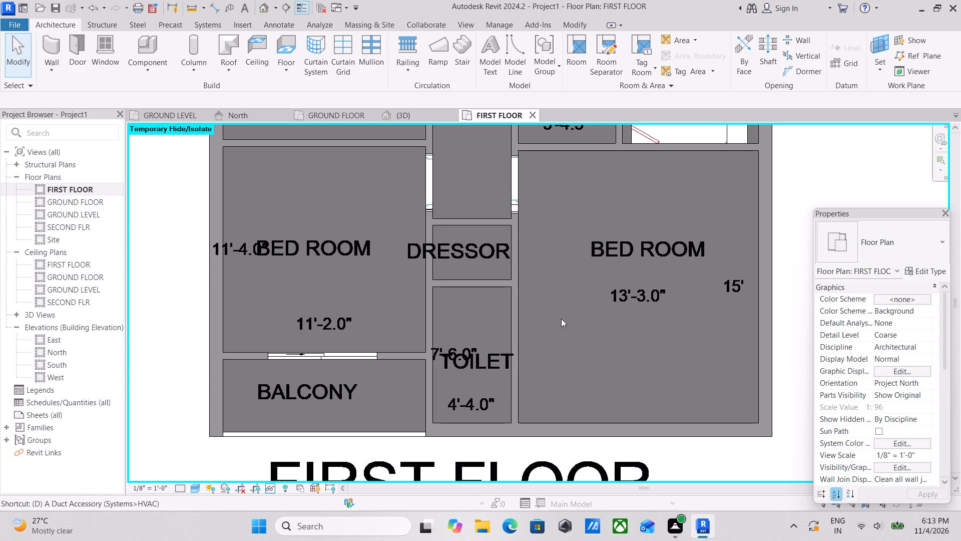
{"action": "type", "text": "DR"}
{"action": "scroll", "coordinate": [561, 319], "scroll_direction": "up", "scroll_amount": 2}
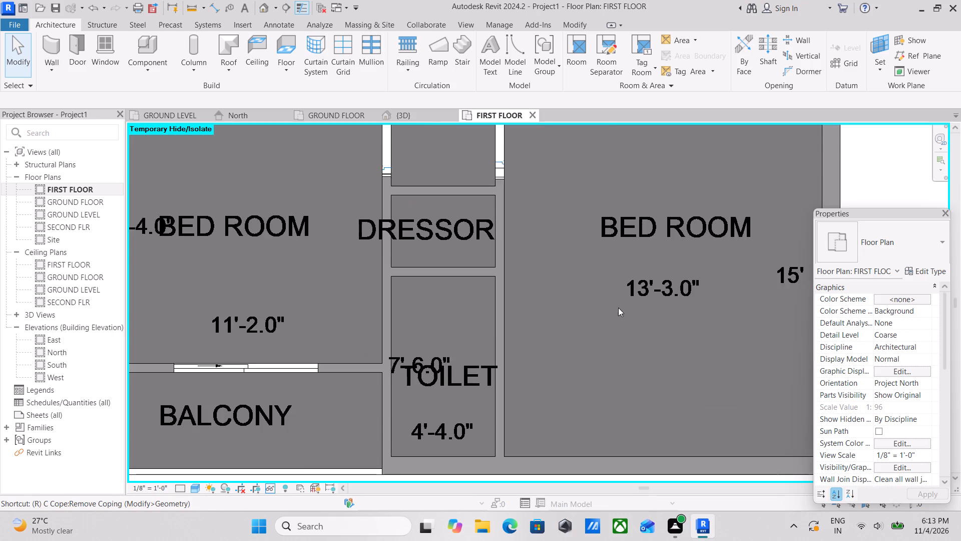
{"action": "scroll", "coordinate": [618, 308], "scroll_direction": "down", "scroll_amount": 3}
{"action": "key", "text": "Escape"}
{"action": "type", "text": "DR"}
{"action": "left_click", "coordinate": [900, 246]}
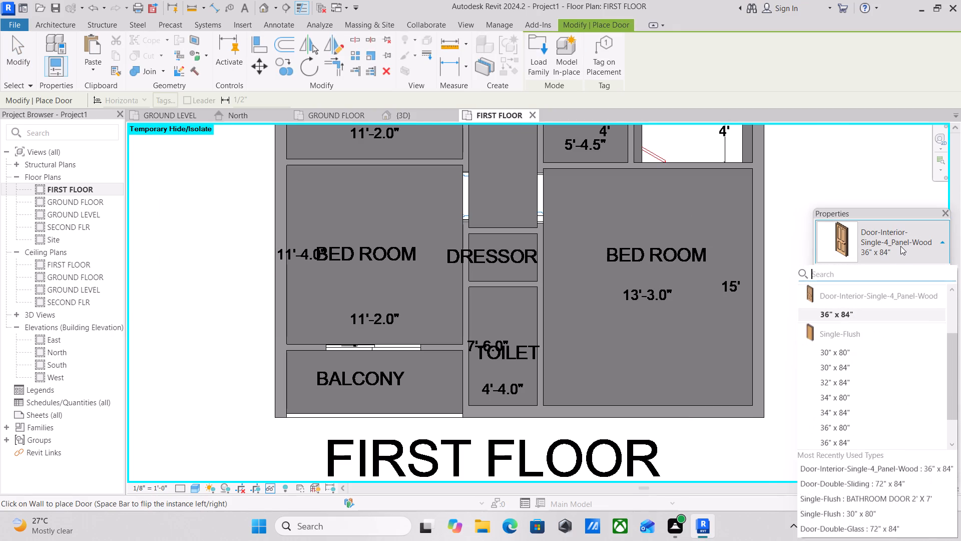
{"action": "scroll", "coordinate": [858, 418], "scroll_direction": "down", "scroll_amount": 1}
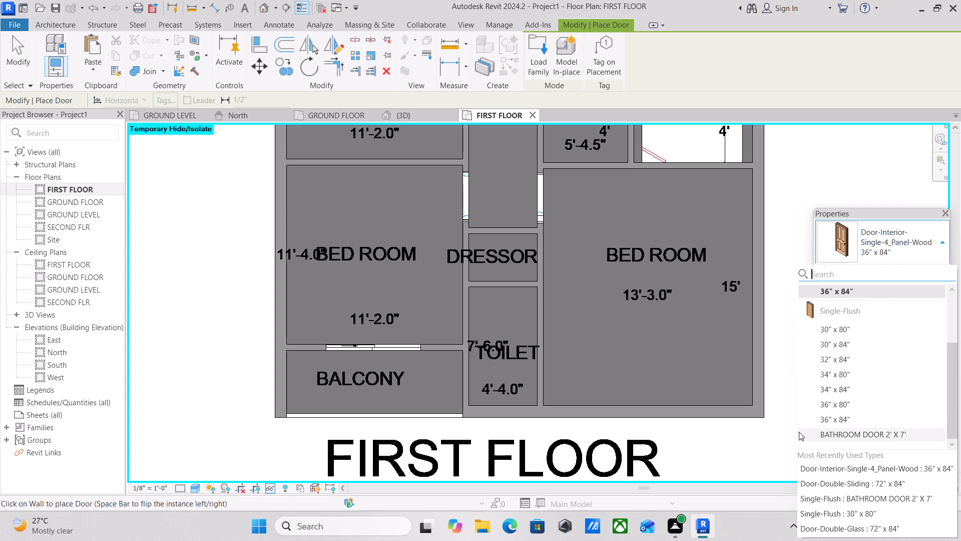
{"action": "scroll", "coordinate": [855, 426], "scroll_direction": "up", "scroll_amount": 1}
{"action": "scroll", "coordinate": [852, 419], "scroll_direction": "down", "scroll_amount": 2}
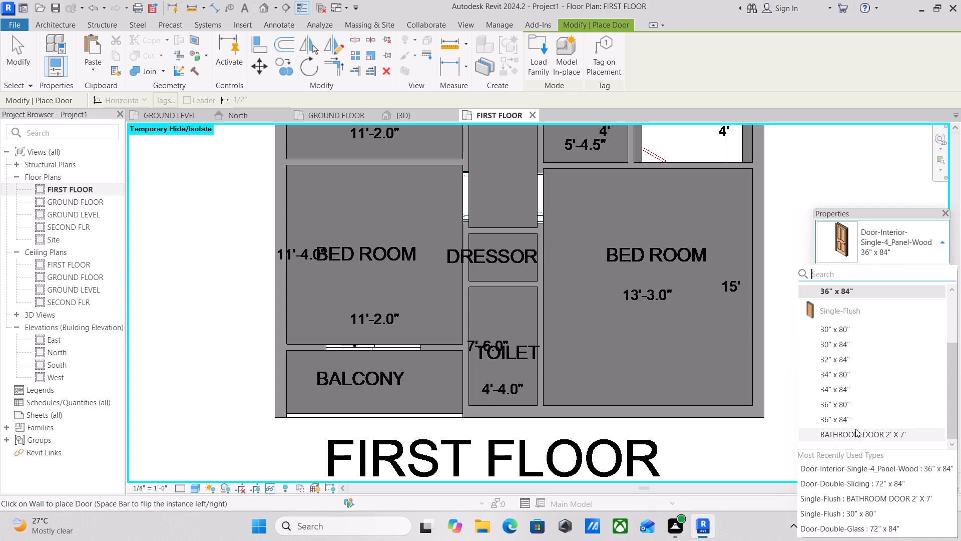
{"action": "left_click", "coordinate": [857, 432]}
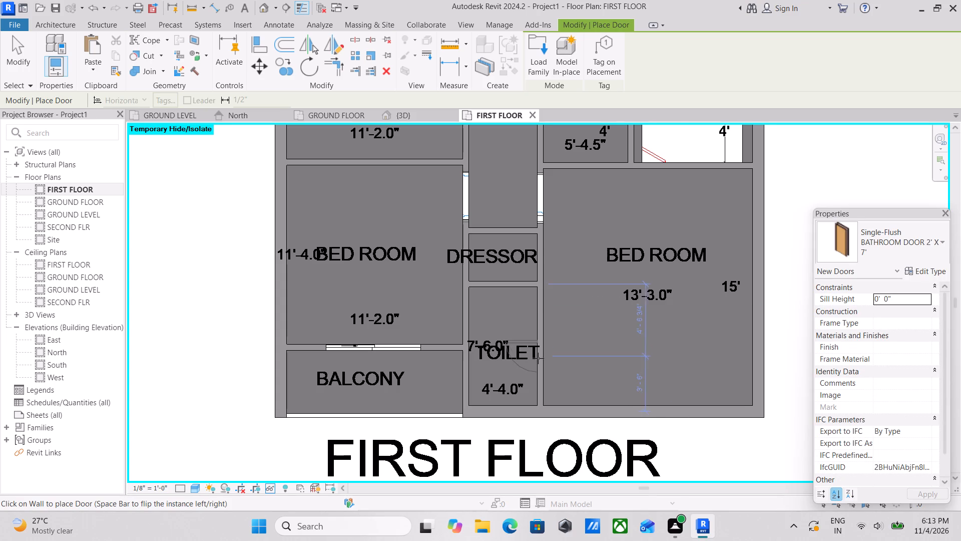
{"action": "scroll", "coordinate": [538, 358], "scroll_direction": "up", "scroll_amount": 2}
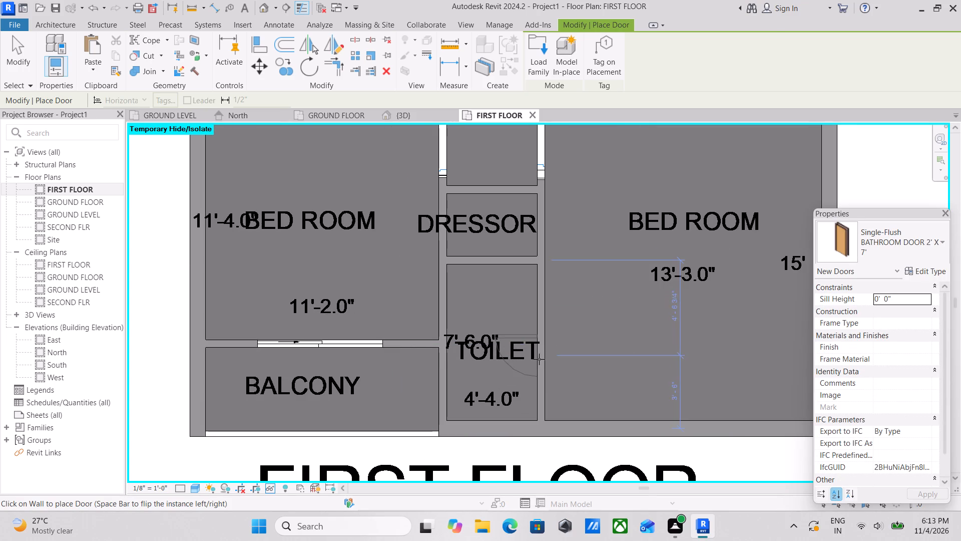
{"action": "left_click", "coordinate": [538, 356]}
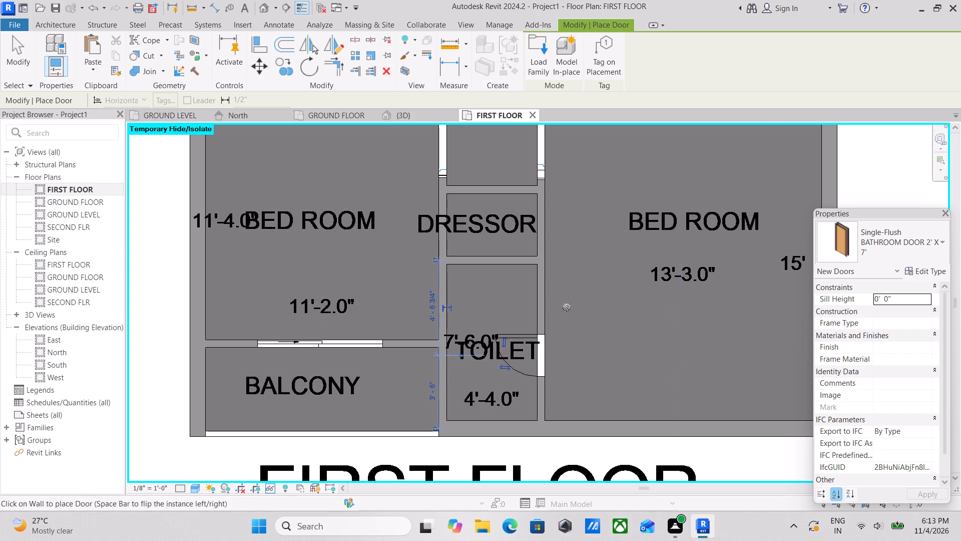
{"action": "scroll", "coordinate": [567, 308], "scroll_direction": "down", "scroll_amount": 1}
{"action": "middle_click_drag", "start_coordinate": [567, 313], "coordinate": [532, 446]}
{"action": "key", "text": "Escape"}
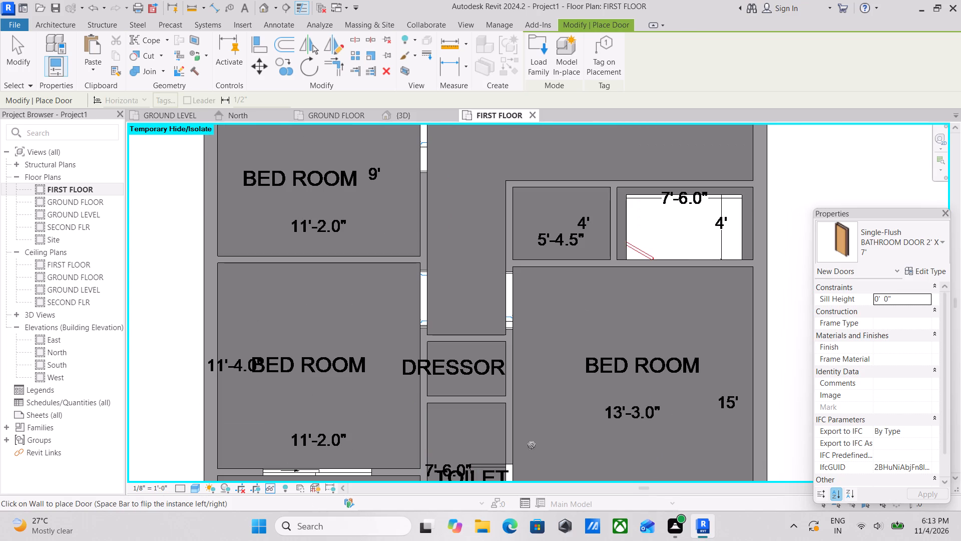
{"action": "key", "text": "Escape"}
{"action": "scroll", "coordinate": [547, 337], "scroll_direction": "down", "scroll_amount": 2}
{"action": "key", "text": "Escape"}
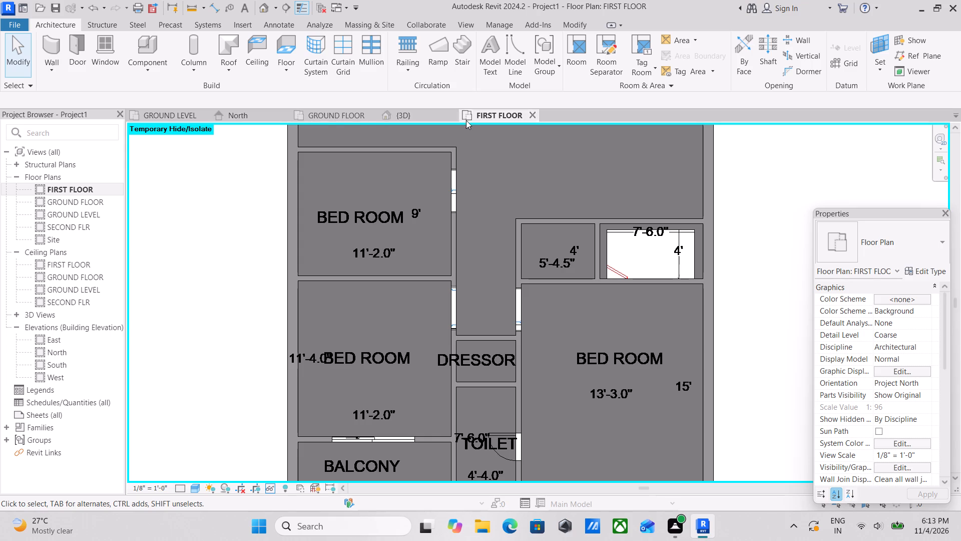
Examine the placed first-floor doors and the small rooms beside the 15' bedroom from several angles in the 3D view.
{"action": "scroll", "coordinate": [392, 148], "scroll_direction": "down", "scroll_amount": 1}
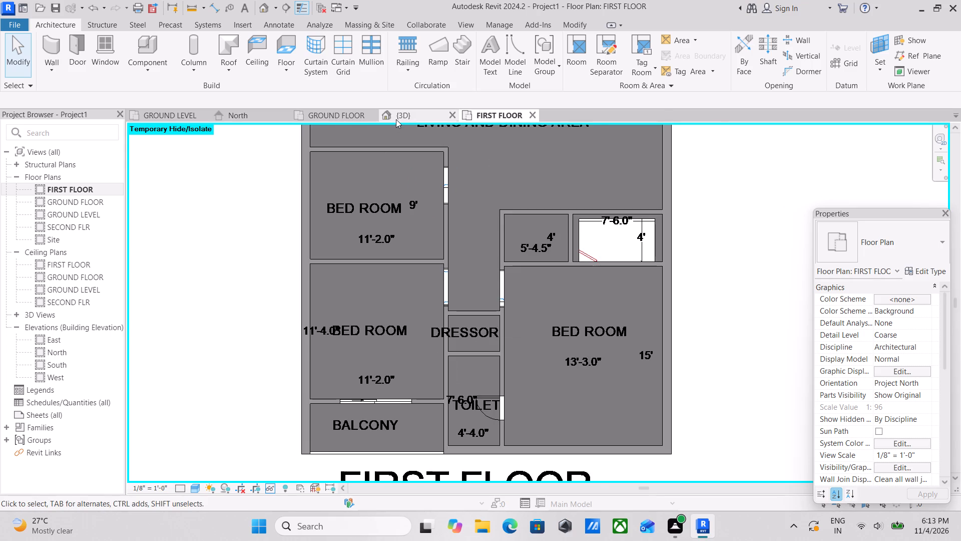
{"action": "left_click", "coordinate": [396, 119]}
{"action": "scroll", "coordinate": [452, 312], "scroll_direction": "down", "scroll_amount": 3}
{"action": "middle_click_drag", "start_coordinate": [497, 337], "coordinate": [357, 245], "text": "shift"}
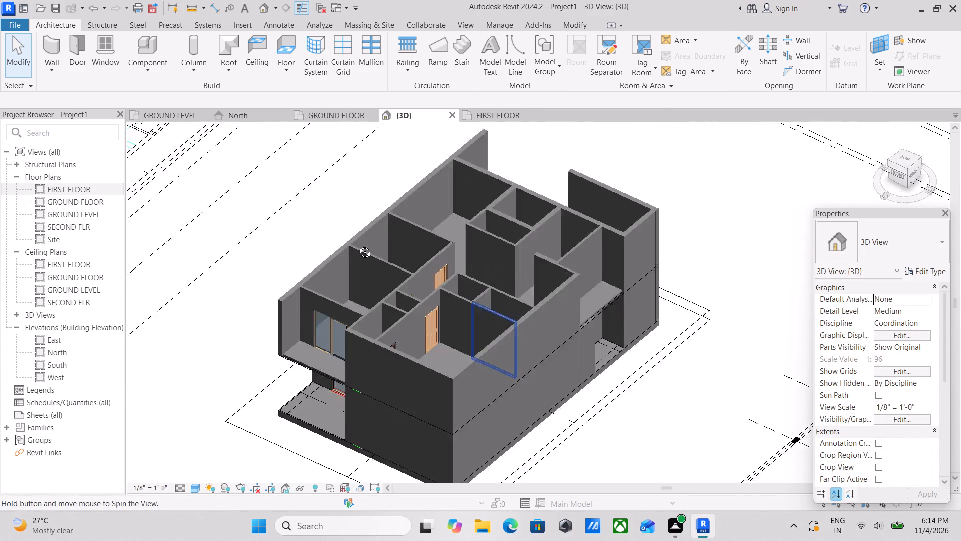
{"action": "middle_click_drag", "start_coordinate": [357, 245], "coordinate": [344, 209], "text": "shift"}
{"action": "middle_click_drag", "start_coordinate": [511, 325], "coordinate": [439, 385]}
{"action": "middle_click_drag", "start_coordinate": [473, 302], "coordinate": [581, 391], "text": "shift"}
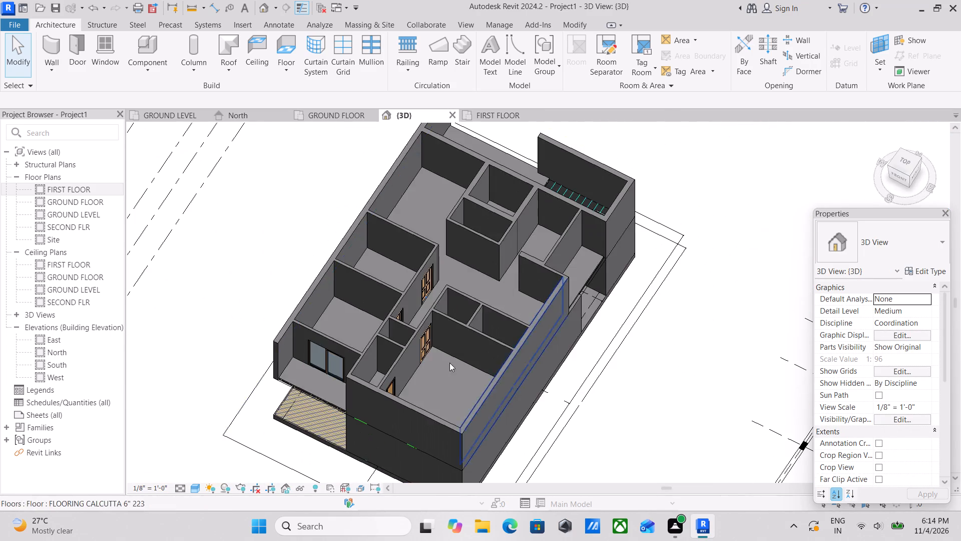
{"action": "middle_click_drag", "start_coordinate": [449, 363], "coordinate": [139, 337]}
{"action": "middle_click_drag", "start_coordinate": [502, 333], "coordinate": [660, 292], "text": "shift"}
{"action": "scroll", "coordinate": [429, 274], "scroll_direction": "up", "scroll_amount": 2}
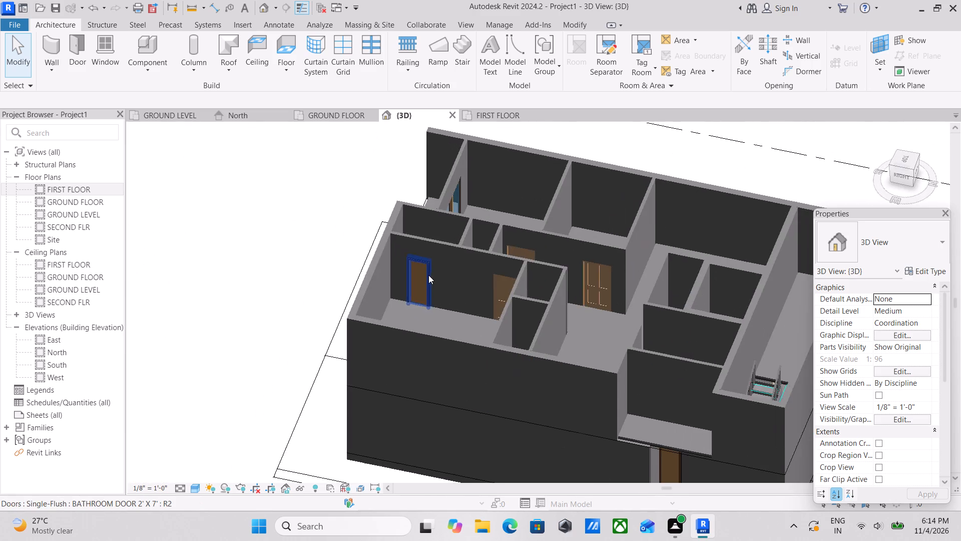
{"action": "scroll", "coordinate": [468, 306], "scroll_direction": "up", "scroll_amount": 1}
{"action": "middle_click_drag", "start_coordinate": [469, 306], "coordinate": [434, 303], "text": "shift"}
{"action": "middle_click_drag", "start_coordinate": [578, 339], "coordinate": [451, 416]}
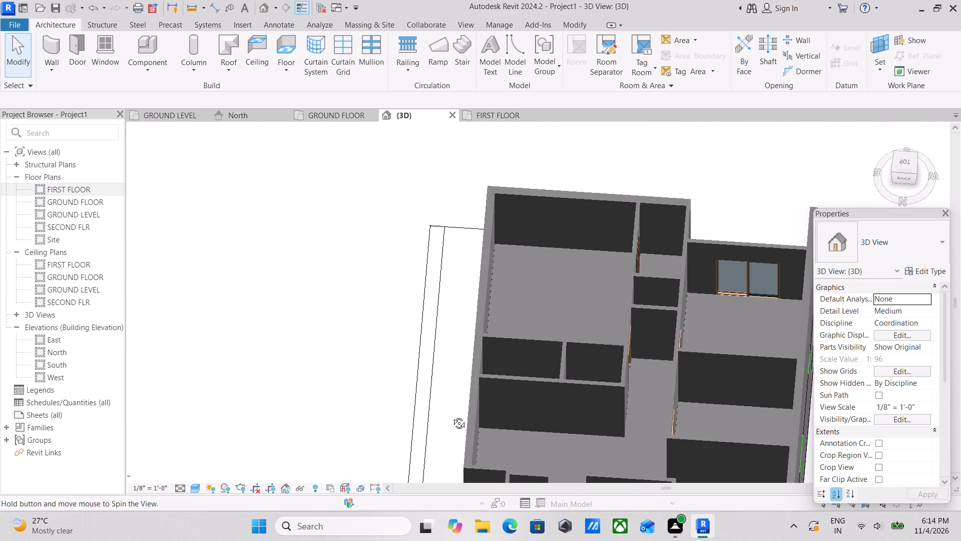
{"action": "middle_click_drag", "start_coordinate": [451, 416], "coordinate": [442, 399]}
{"action": "scroll", "coordinate": [571, 418], "scroll_direction": "up", "scroll_amount": 3}
{"action": "middle_click_drag", "start_coordinate": [570, 402], "coordinate": [562, 390], "text": "shift"}
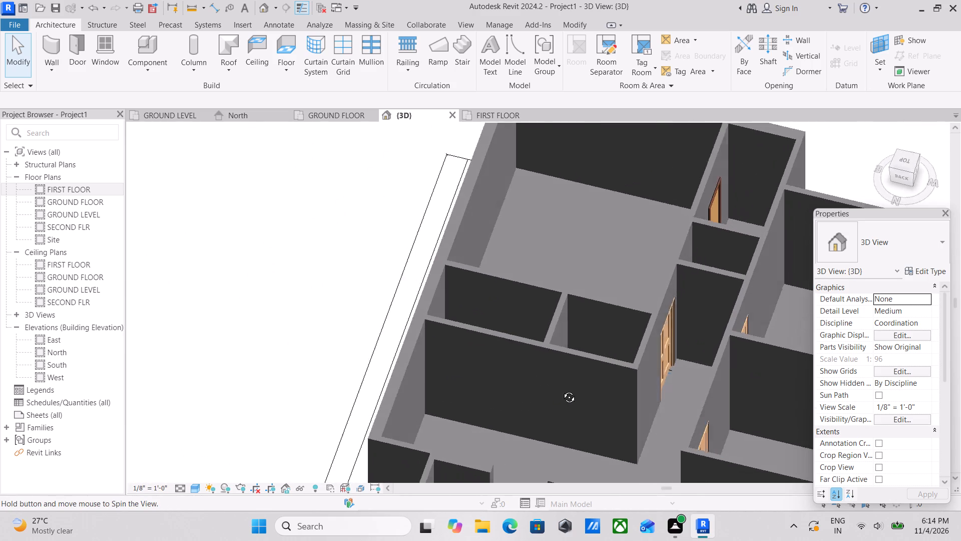
{"action": "middle_click_drag", "start_coordinate": [562, 390], "coordinate": [560, 388], "text": "shift"}
{"action": "middle_click_drag", "start_coordinate": [560, 388], "coordinate": [559, 353]}
In the 3D view, place a Single-Flush BATHROOM DOOR 2' X 7' in the living-area-side wall of the small rooms beside the 15' bedroom.
{"action": "type", "text": "DR"}
{"action": "scroll", "coordinate": [568, 352], "scroll_direction": "up", "scroll_amount": 2}
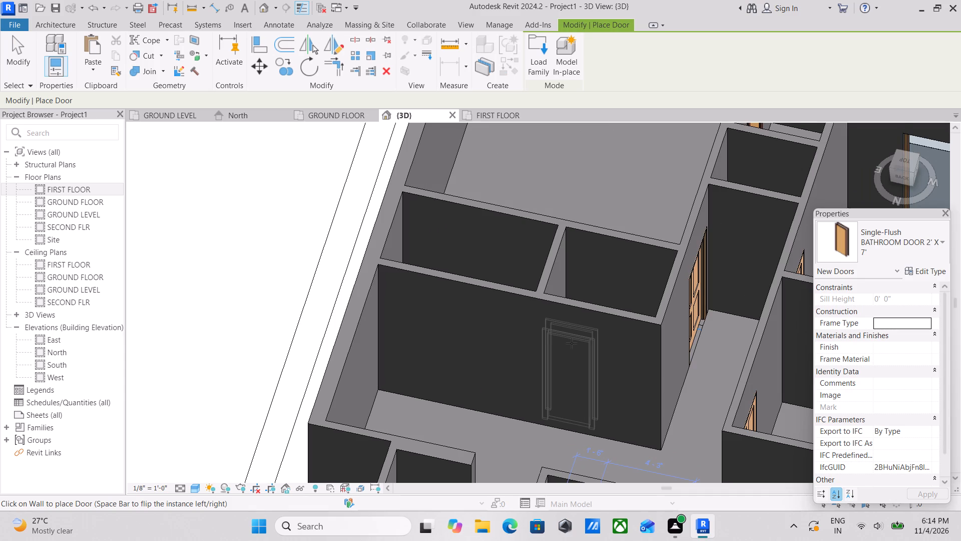
{"action": "scroll", "coordinate": [466, 312], "scroll_direction": "up", "scroll_amount": 1}
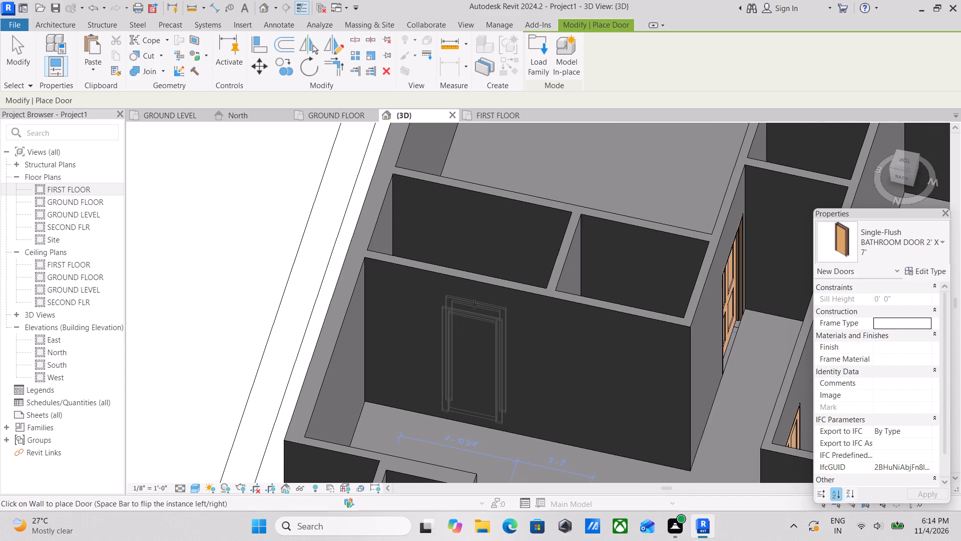
{"action": "scroll", "coordinate": [451, 308], "scroll_direction": "down", "scroll_amount": 1}
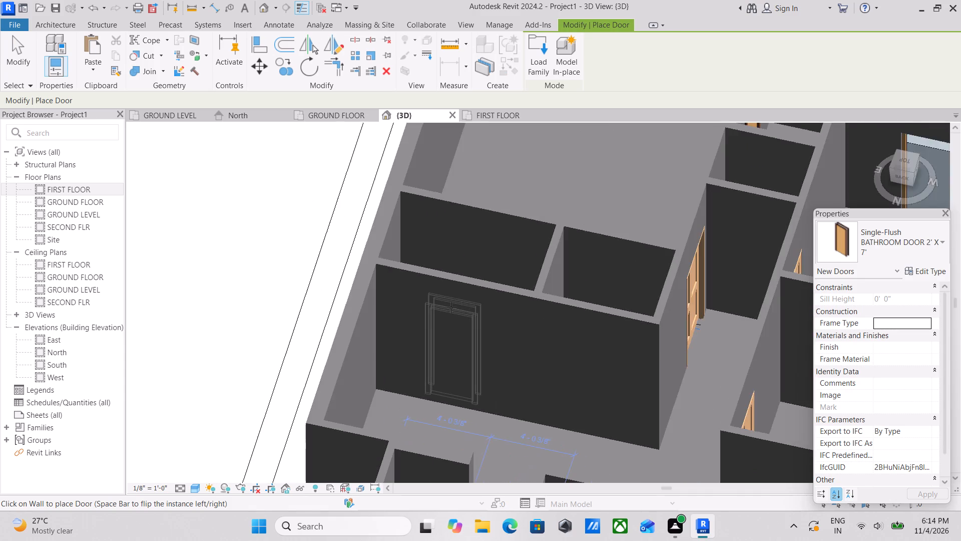
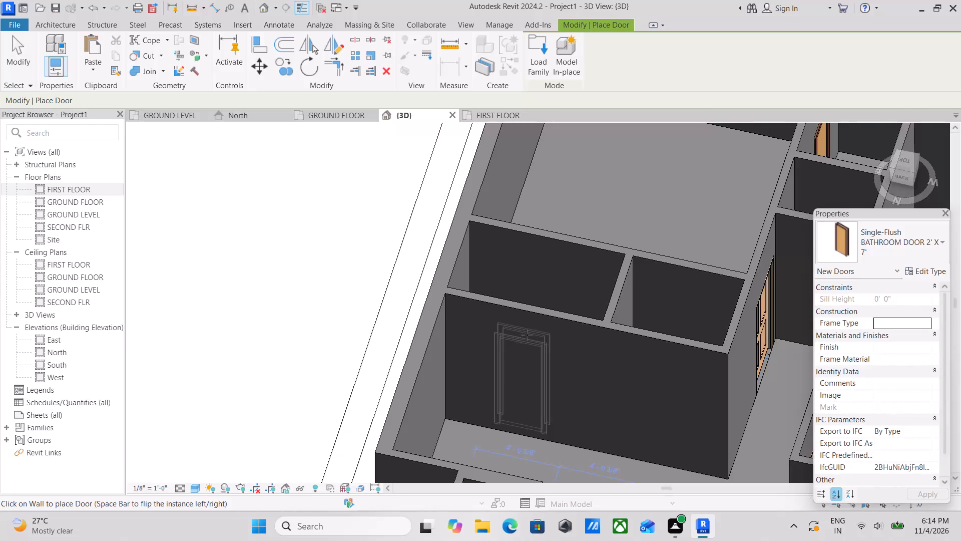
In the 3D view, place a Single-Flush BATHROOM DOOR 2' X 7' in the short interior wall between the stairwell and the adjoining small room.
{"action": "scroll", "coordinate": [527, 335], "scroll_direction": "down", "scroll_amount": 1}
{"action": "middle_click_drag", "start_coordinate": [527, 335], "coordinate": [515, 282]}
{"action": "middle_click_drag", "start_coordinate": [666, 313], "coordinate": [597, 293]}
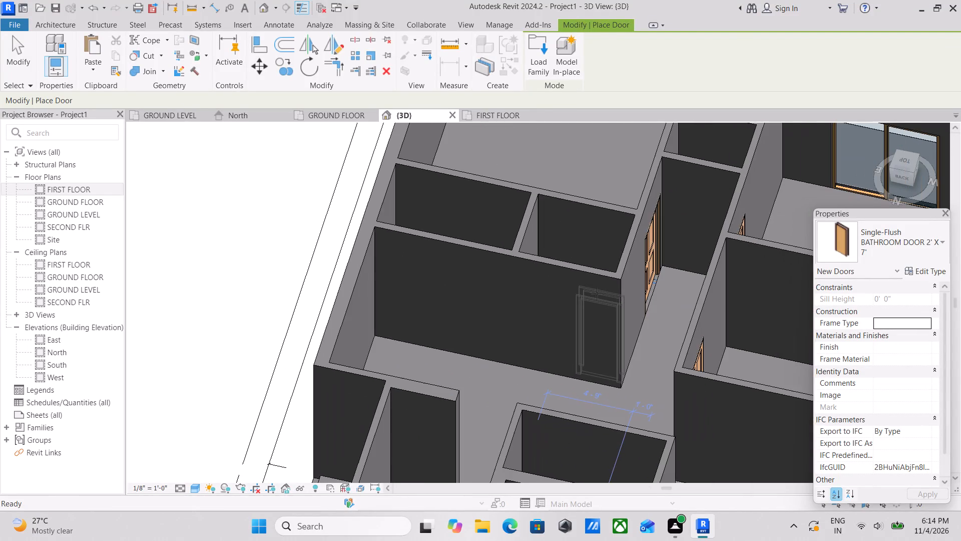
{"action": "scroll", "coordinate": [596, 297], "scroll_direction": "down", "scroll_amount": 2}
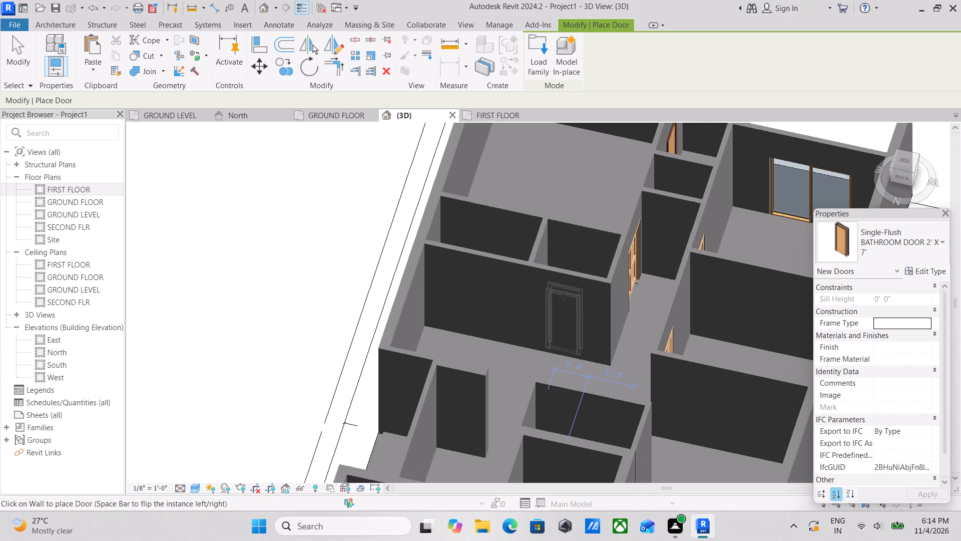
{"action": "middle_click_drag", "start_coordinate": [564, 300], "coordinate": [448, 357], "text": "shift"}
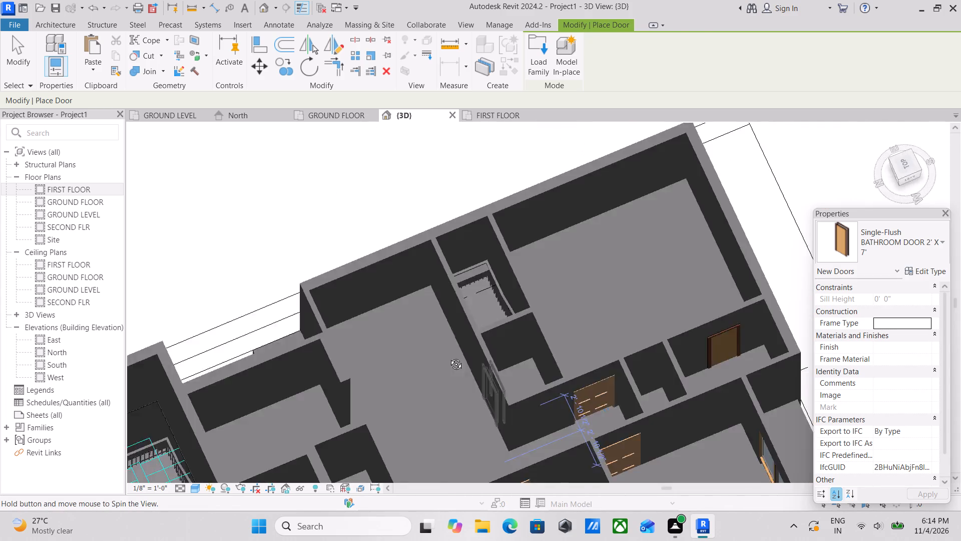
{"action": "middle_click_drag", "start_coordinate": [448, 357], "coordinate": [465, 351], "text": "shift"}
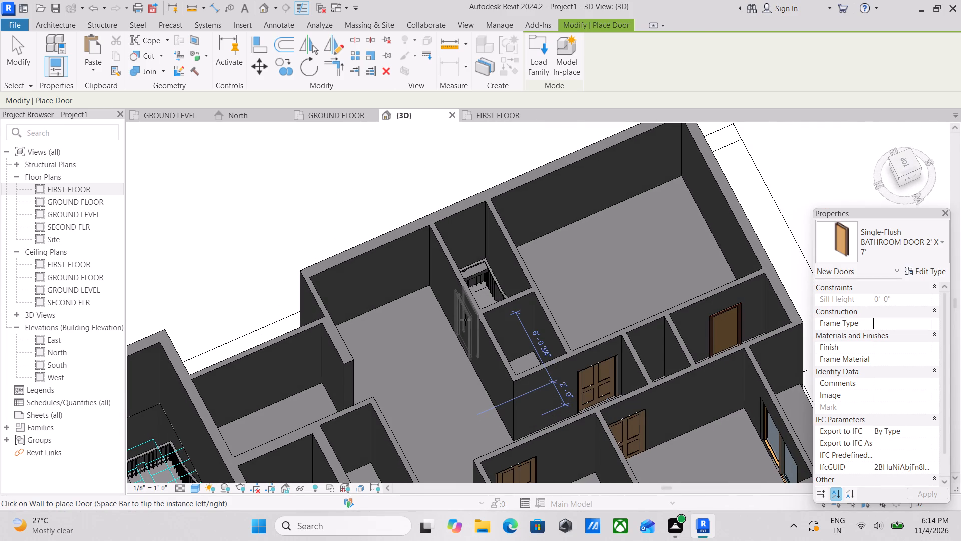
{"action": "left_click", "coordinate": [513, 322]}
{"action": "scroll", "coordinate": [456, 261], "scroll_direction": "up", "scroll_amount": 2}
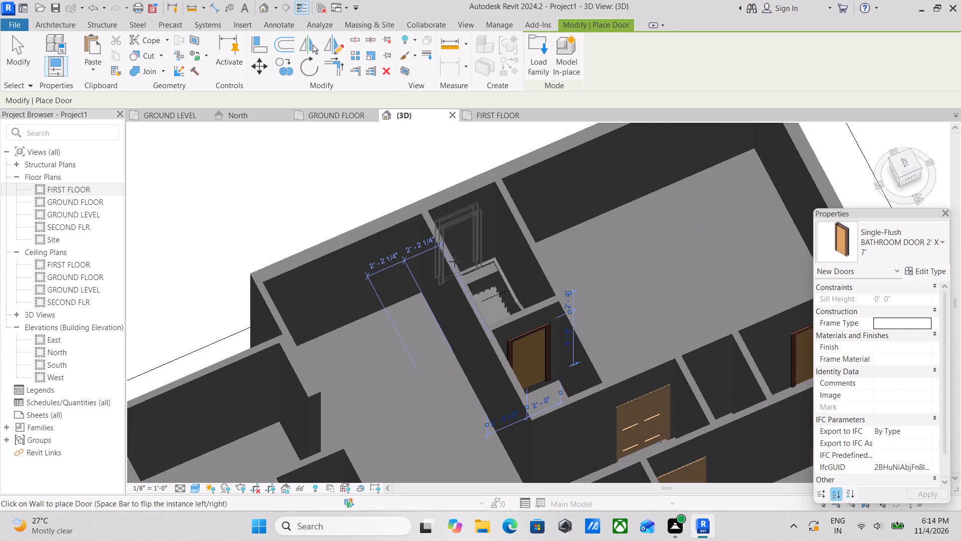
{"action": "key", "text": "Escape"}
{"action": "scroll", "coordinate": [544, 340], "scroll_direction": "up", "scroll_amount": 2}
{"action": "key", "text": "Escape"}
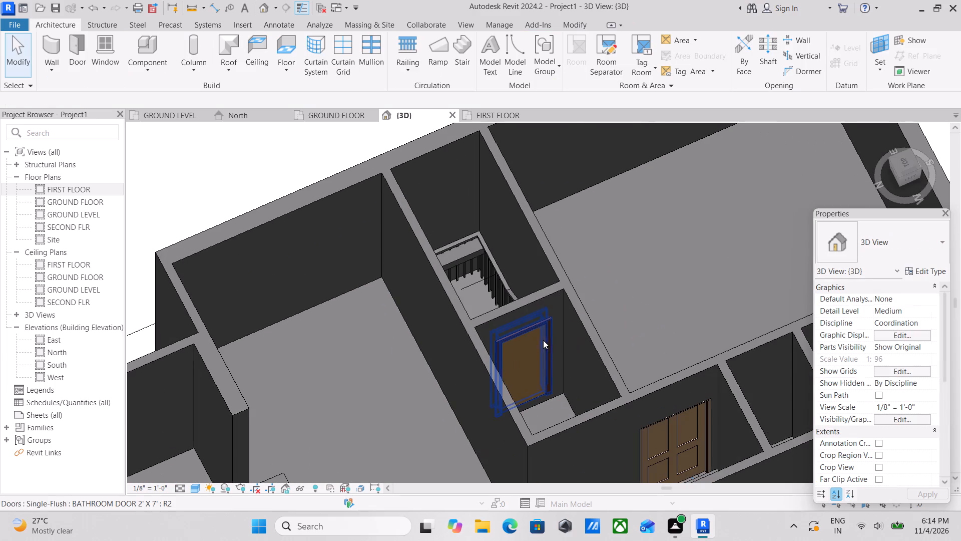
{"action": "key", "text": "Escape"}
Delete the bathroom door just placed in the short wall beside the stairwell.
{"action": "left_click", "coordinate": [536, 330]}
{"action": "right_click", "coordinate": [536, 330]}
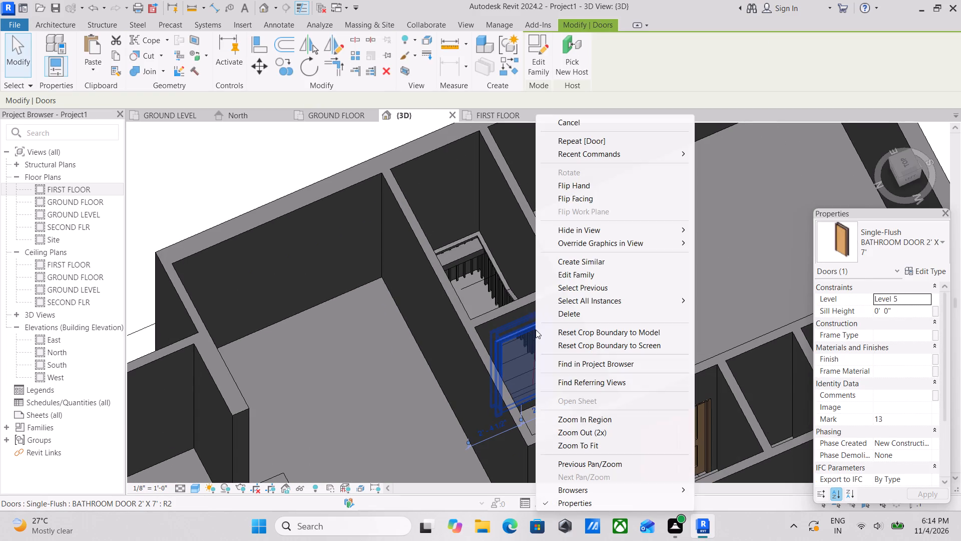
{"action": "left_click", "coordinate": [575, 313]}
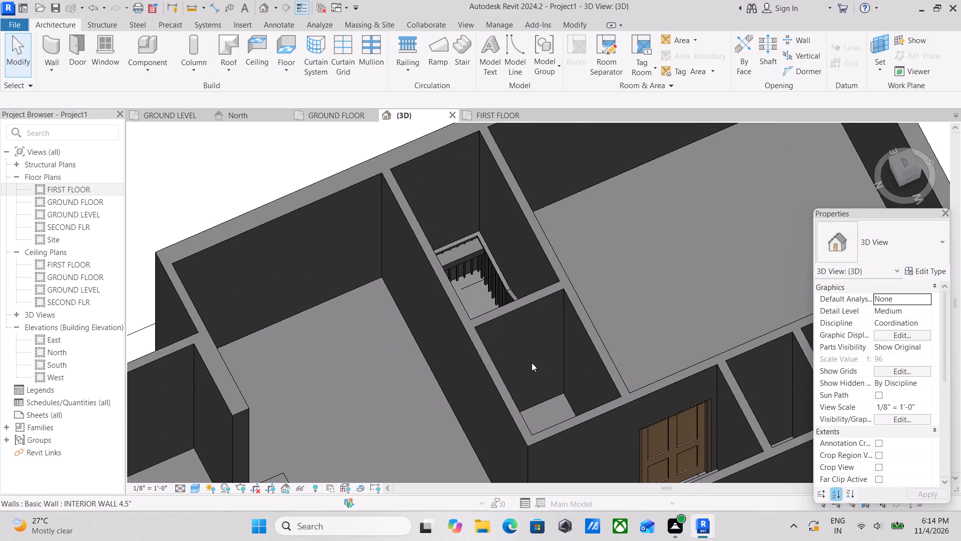
Edit the profile of the short 4.5" interior wall beside the stairwell, sketching a rectangular opening about 1'-5" wide and 5'-4" high inside it.
{"action": "scroll", "coordinate": [533, 383], "scroll_direction": "down", "scroll_amount": 1}
{"action": "middle_click_drag", "start_coordinate": [535, 389], "coordinate": [496, 332], "text": "shift"}
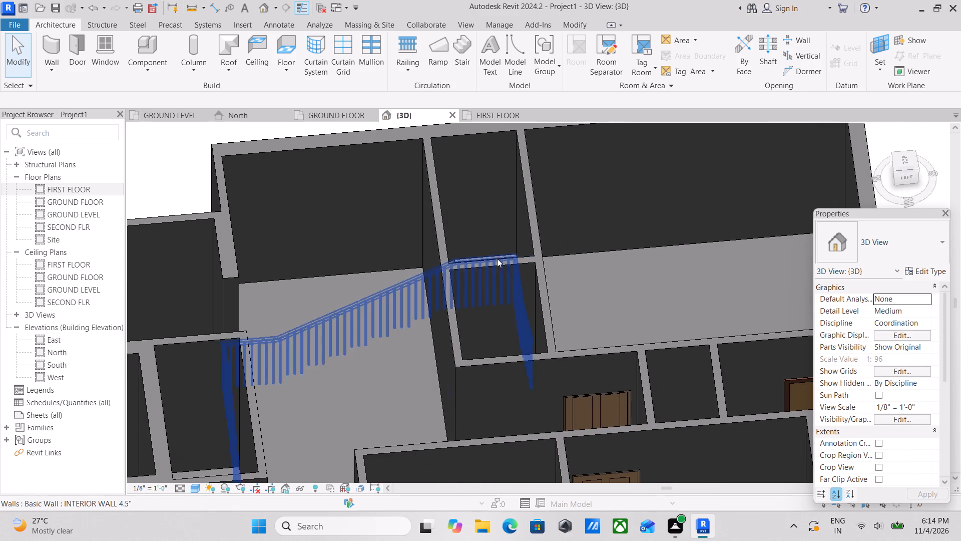
{"action": "left_click", "coordinate": [522, 260]}
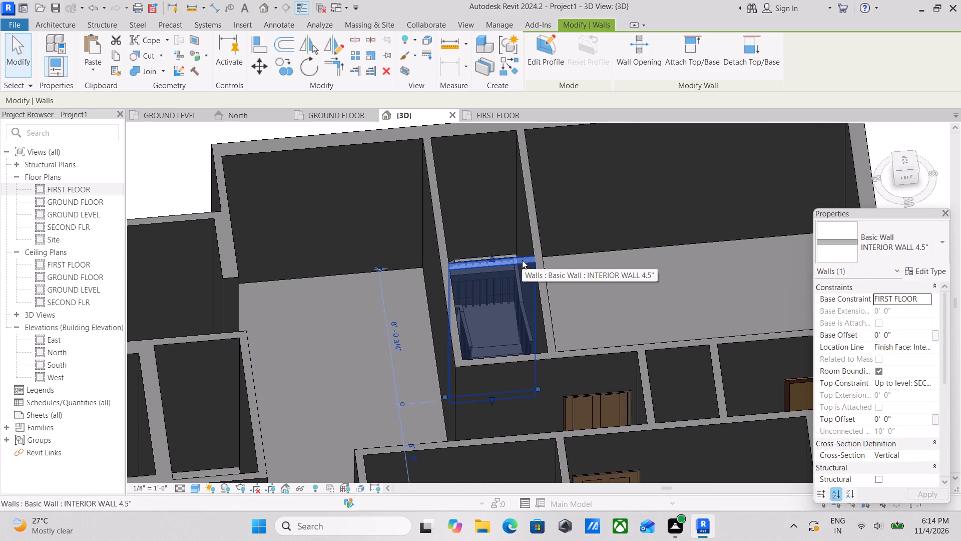
{"action": "left_click", "coordinate": [562, 54]}
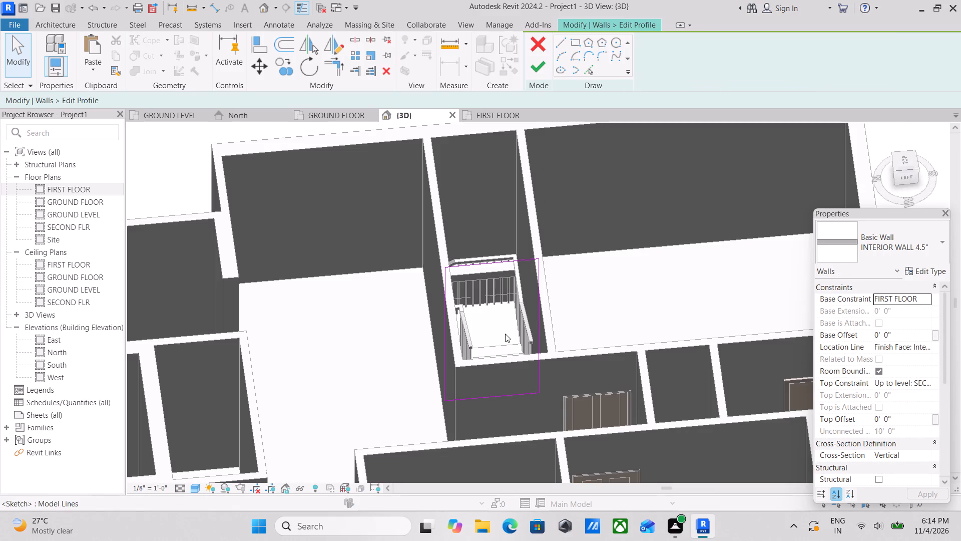
{"action": "scroll", "coordinate": [510, 350], "scroll_direction": "down", "scroll_amount": 2}
{"action": "middle_click_drag", "start_coordinate": [515, 345], "coordinate": [566, 410], "text": "shift"}
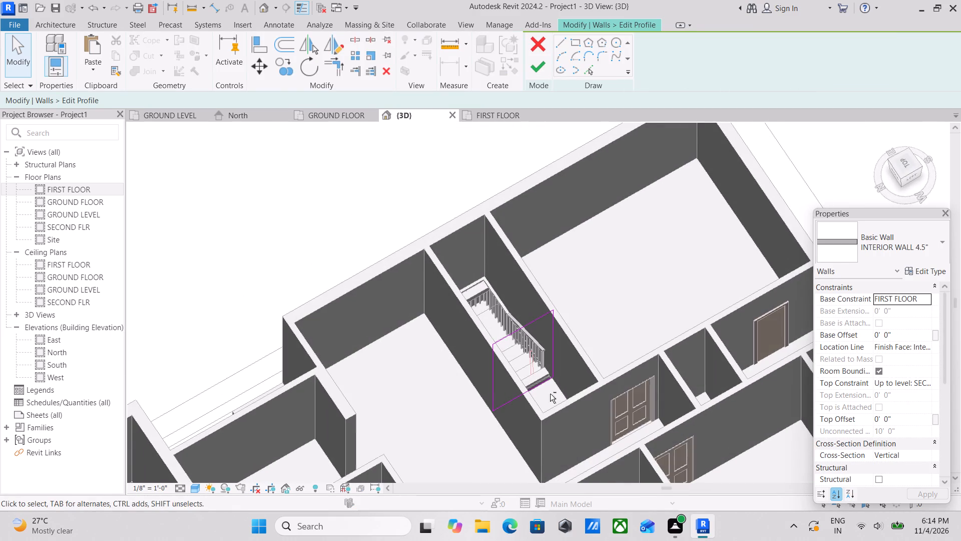
{"action": "middle_click_drag", "start_coordinate": [548, 393], "coordinate": [513, 377], "text": "shift"}
{"action": "middle_click_drag", "start_coordinate": [513, 384], "coordinate": [542, 292], "text": "shift"}
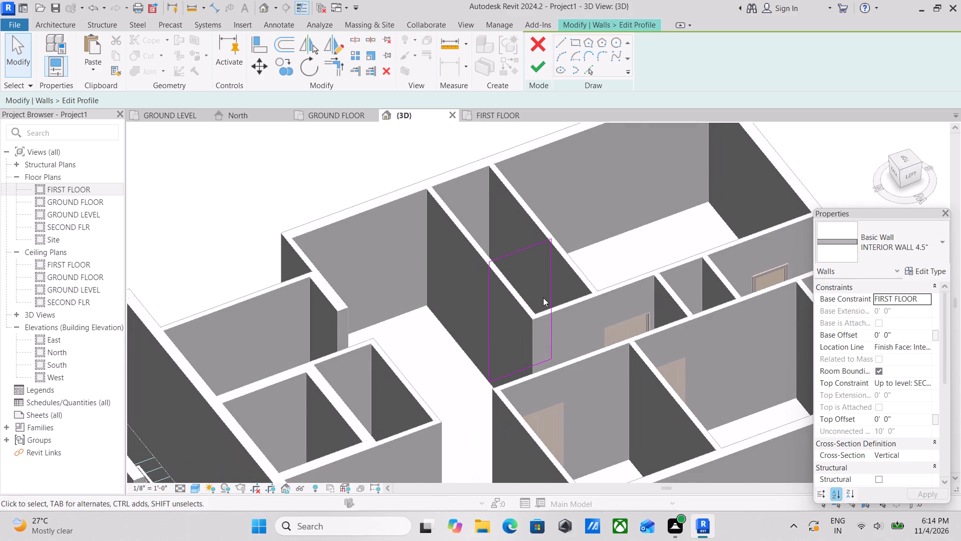
{"action": "middle_click_drag", "start_coordinate": [548, 309], "coordinate": [527, 387]}
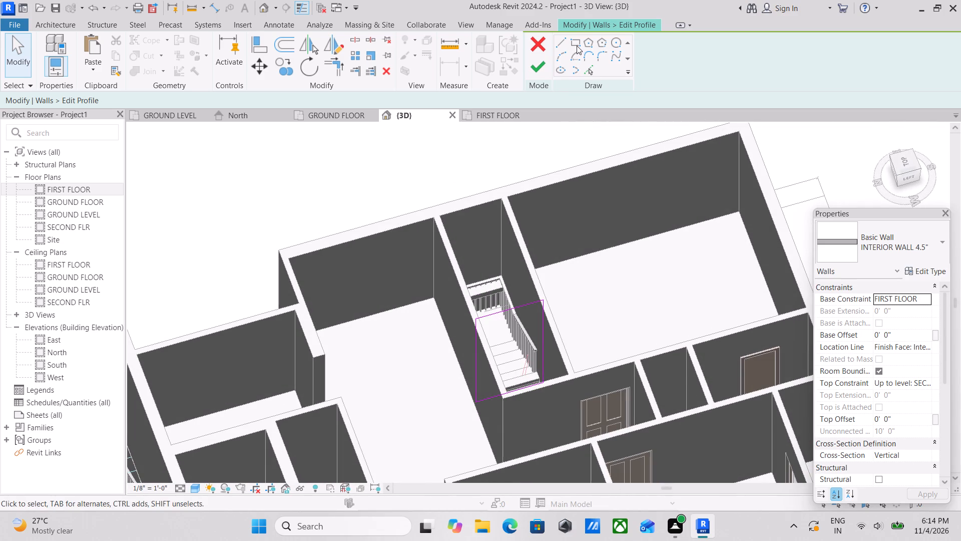
{"action": "left_click", "coordinate": [578, 42]}
{"action": "scroll", "coordinate": [529, 369], "scroll_direction": "up", "scroll_amount": 10}
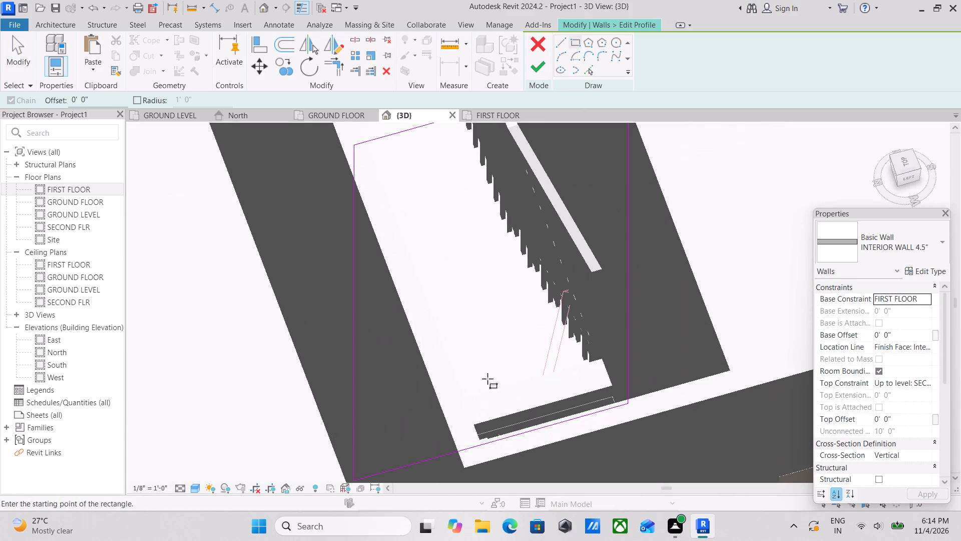
{"action": "left_click", "coordinate": [476, 391]}
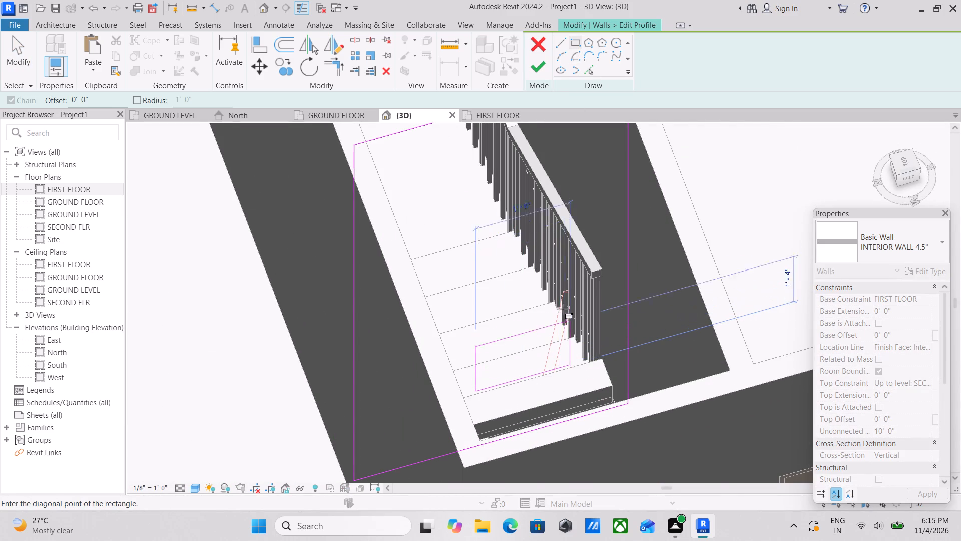
{"action": "middle_click_drag", "start_coordinate": [562, 308], "coordinate": [603, 429]}
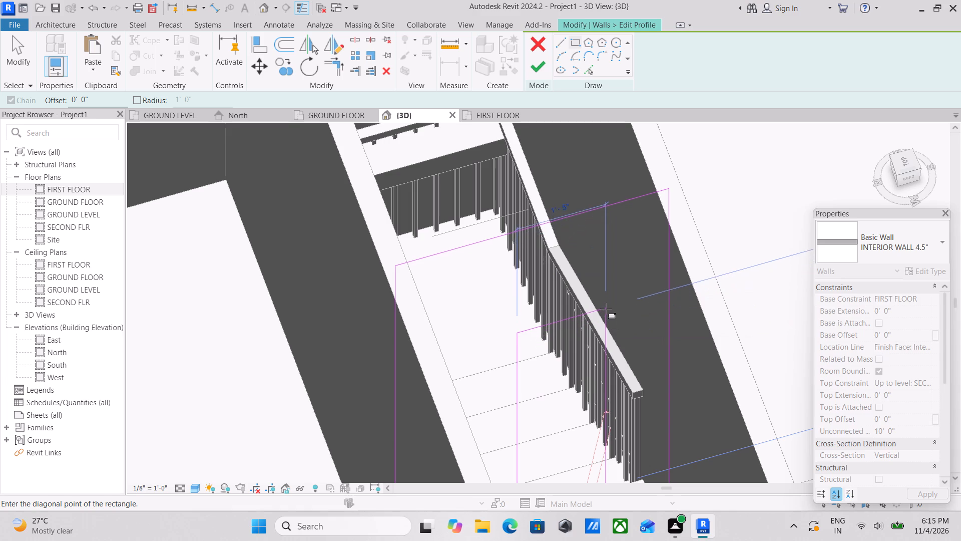
{"action": "left_click", "coordinate": [606, 309]}
{"action": "key", "text": "Escape"}
{"action": "key", "text": "Escape"}
{"action": "key", "text": "Escape"}
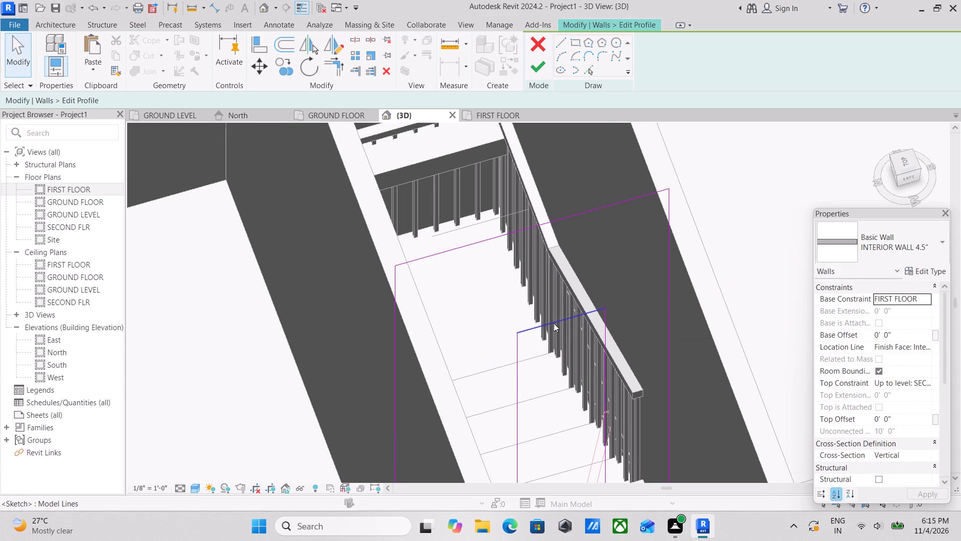
Set the width of the sketched rectangular opening to 2'-2".
{"action": "left_click", "coordinate": [554, 323]}
{"action": "scroll", "coordinate": [559, 390], "scroll_direction": "down", "scroll_amount": 4}
{"action": "middle_click_drag", "start_coordinate": [556, 390], "coordinate": [516, 361]}
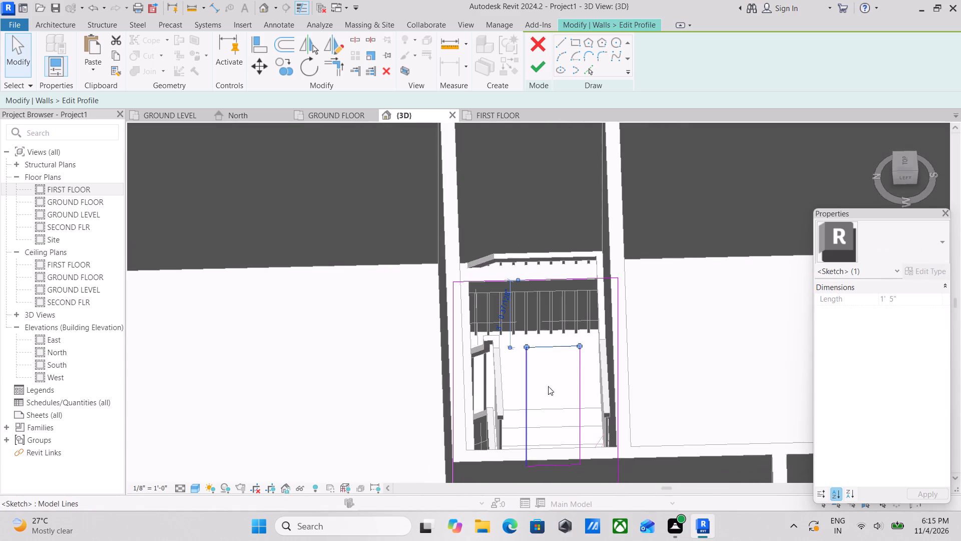
{"action": "left_click", "coordinate": [529, 405]}
{"action": "scroll", "coordinate": [530, 405], "scroll_direction": "down", "scroll_amount": 3}
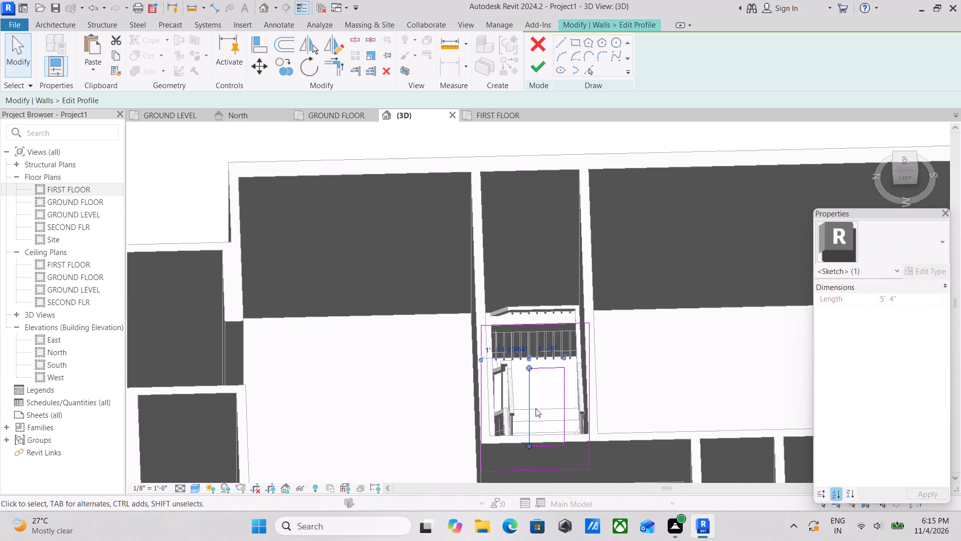
{"action": "middle_click_drag", "start_coordinate": [536, 408], "coordinate": [539, 462]}
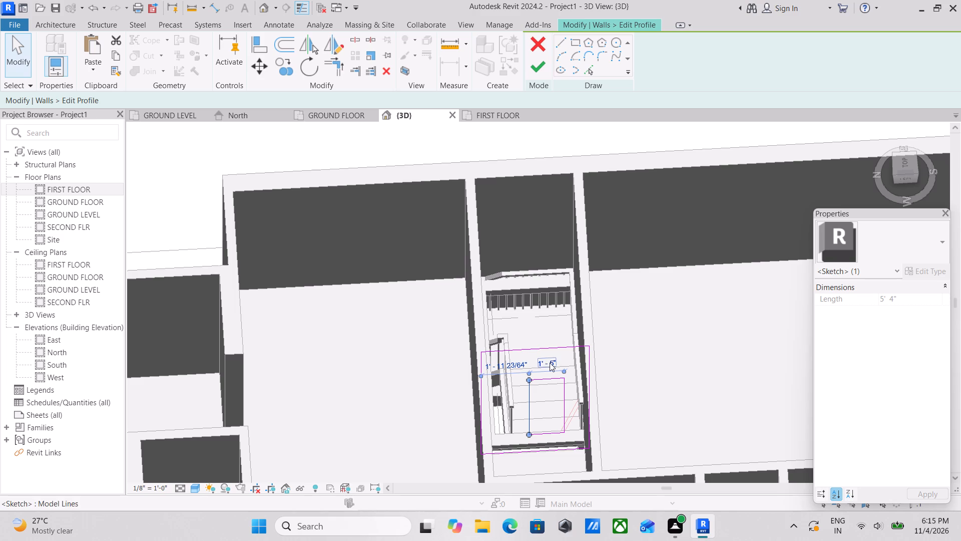
{"action": "left_click", "coordinate": [550, 363]}
{"action": "type", "text": "2'"}
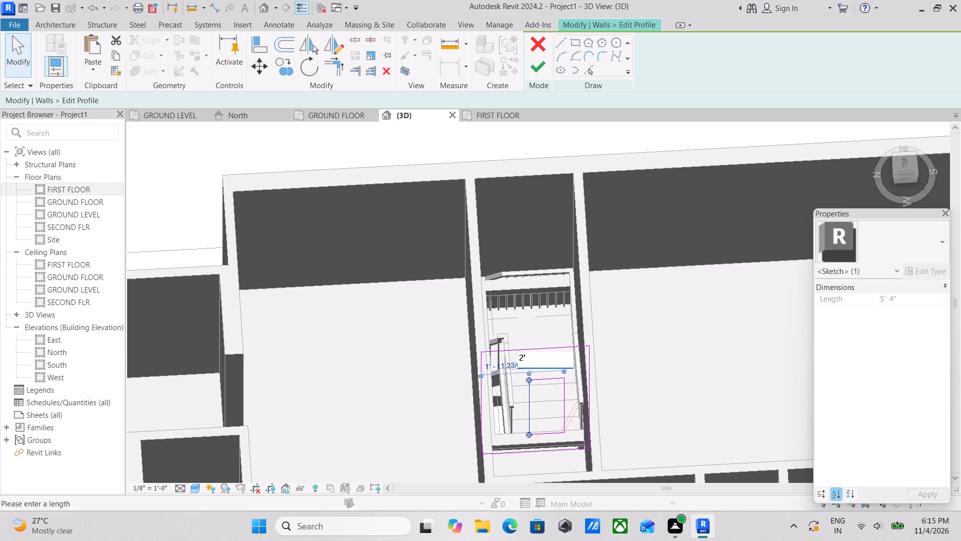
{"action": "key", "text": "2"}
{"action": "key", "text": "Return"}
{"action": "key", "text": "Escape"}
Nudge the opening's top edge upward so the opening is 5'-11" high.
{"action": "scroll", "coordinate": [550, 402], "scroll_direction": "down", "scroll_amount": 1}
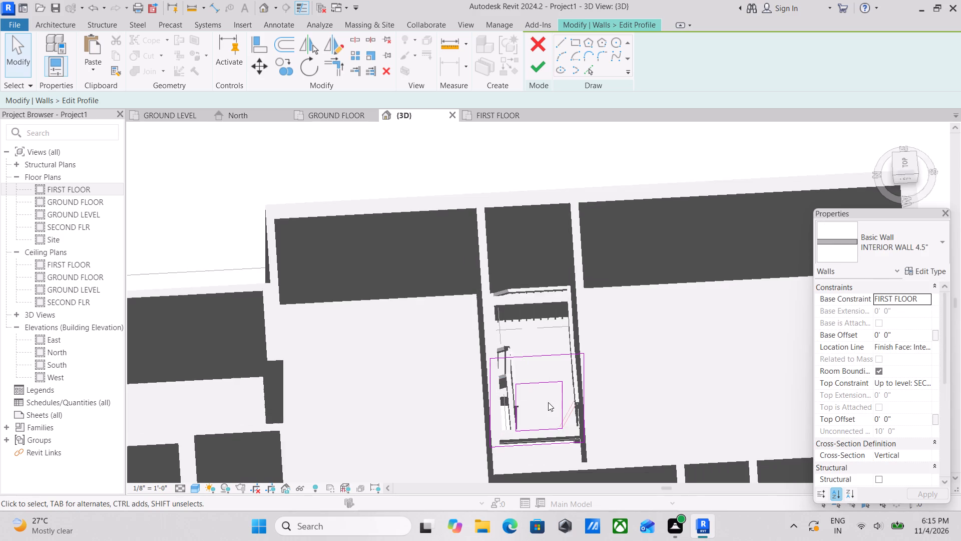
{"action": "middle_click_drag", "start_coordinate": [539, 424], "coordinate": [587, 333], "text": "shift"}
{"action": "middle_click_drag", "start_coordinate": [568, 360], "coordinate": [533, 336], "text": "shift"}
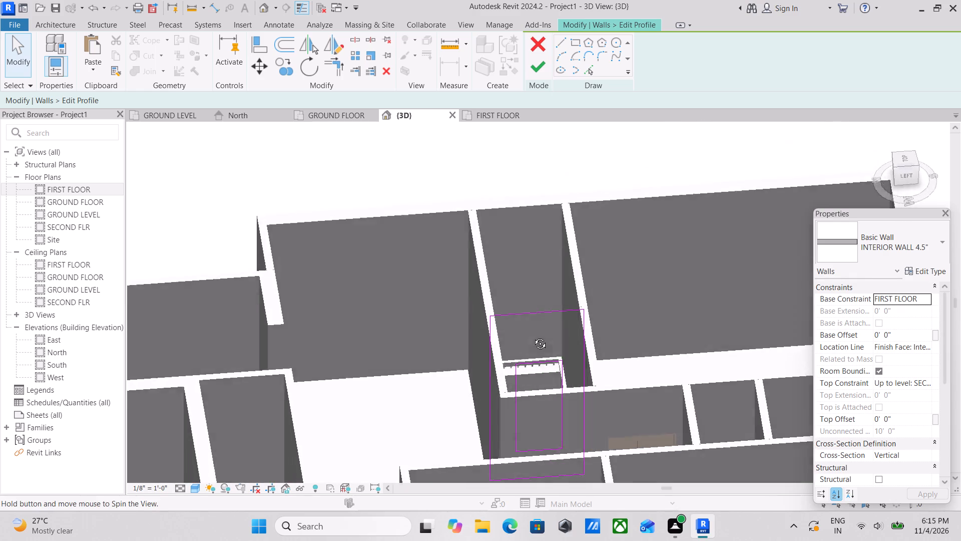
{"action": "middle_click_drag", "start_coordinate": [533, 336], "coordinate": [536, 337], "text": "shift"}
{"action": "scroll", "coordinate": [534, 370], "scroll_direction": "up", "scroll_amount": 2}
{"action": "left_click", "coordinate": [535, 359]}
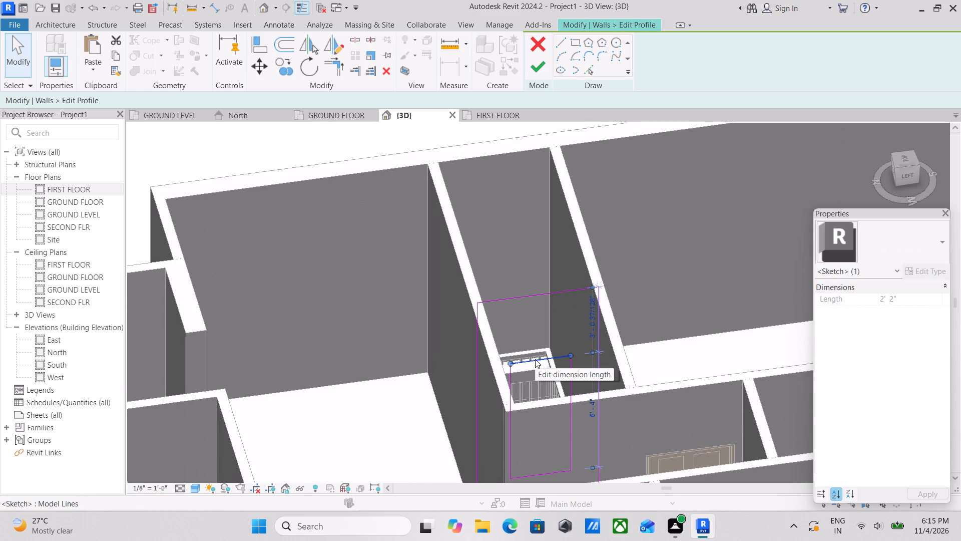
{"action": "key", "text": "Up"}
{"action": "key", "text": "Up"}
{"action": "key", "text": "Up"}
{"action": "key", "text": "Up"}
{"action": "key", "text": "Up"}
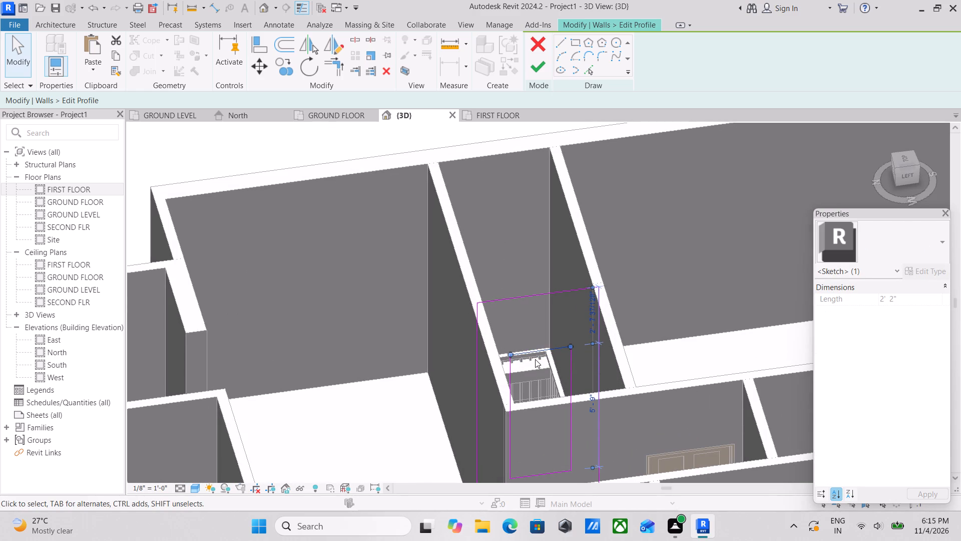
{"action": "key", "text": "Up"}
{"action": "key", "text": "Up"}
{"action": "key", "text": "Escape"}
Examine the edges of the sketched opening and their distances to the wall's outline from several angles.
{"action": "scroll", "coordinate": [542, 361], "scroll_direction": "up", "scroll_amount": 1}
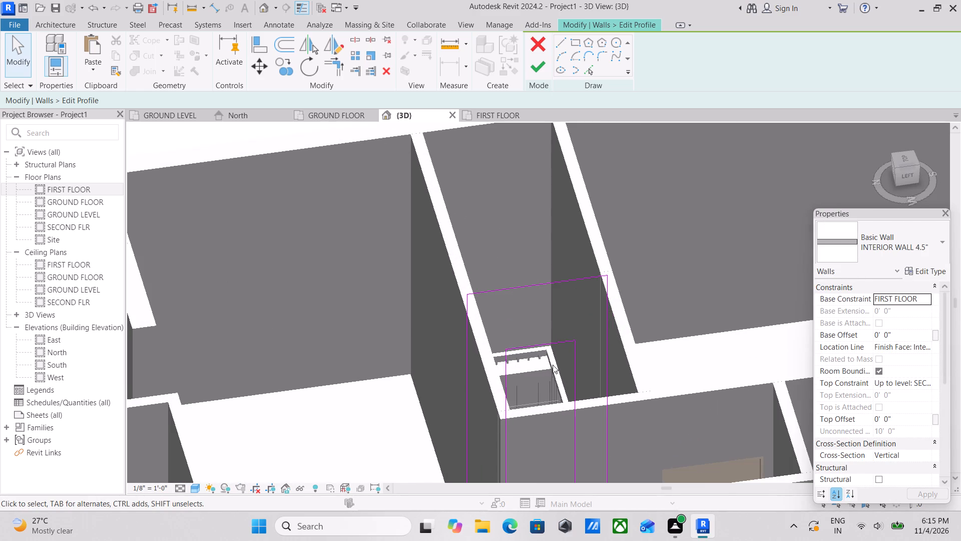
{"action": "left_click", "coordinate": [577, 358]}
{"action": "scroll", "coordinate": [543, 367], "scroll_direction": "down", "scroll_amount": 2}
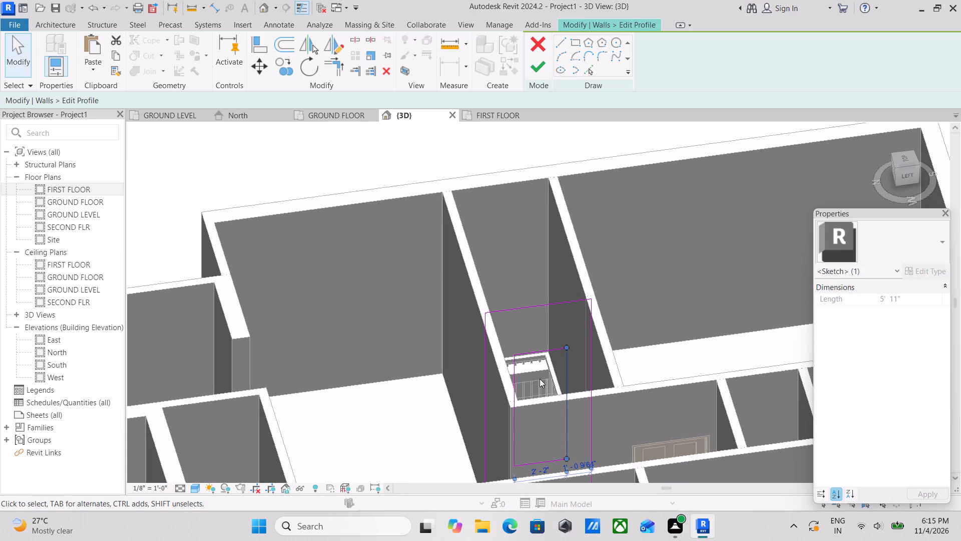
{"action": "key", "text": "Escape"}
{"action": "scroll", "coordinate": [546, 370], "scroll_direction": "down", "scroll_amount": 1}
{"action": "middle_click_drag", "start_coordinate": [546, 370], "coordinate": [539, 411], "text": "shift"}
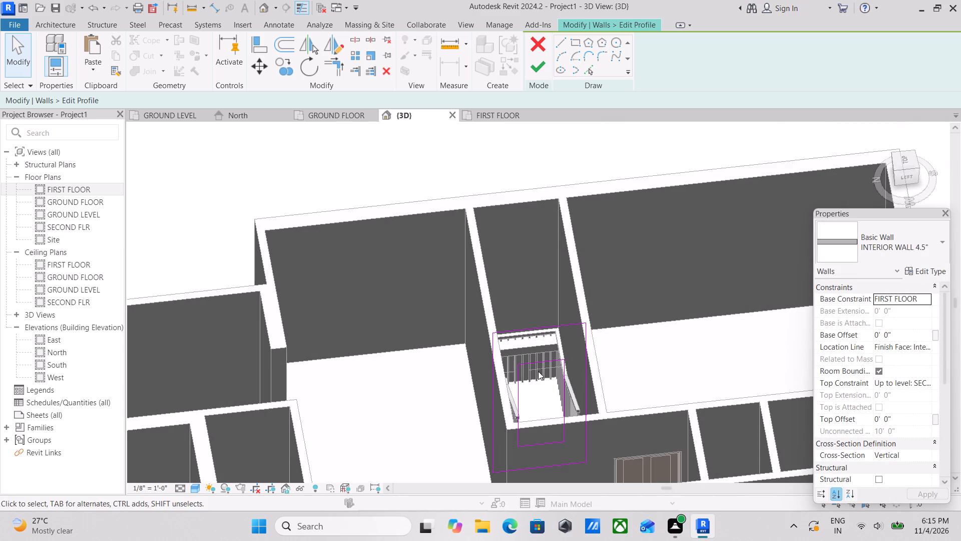
{"action": "scroll", "coordinate": [537, 360], "scroll_direction": "up", "scroll_amount": 4}
{"action": "left_click", "coordinate": [537, 360]}
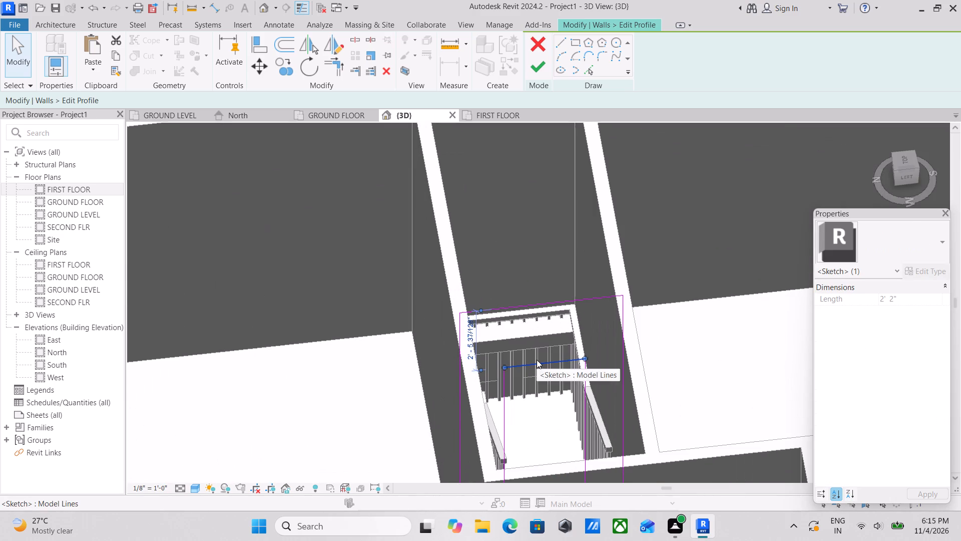
{"action": "key", "text": "Escape"}
{"action": "scroll", "coordinate": [536, 376], "scroll_direction": "down", "scroll_amount": 2}
{"action": "middle_click_drag", "start_coordinate": [540, 409], "coordinate": [525, 421], "text": "shift"}
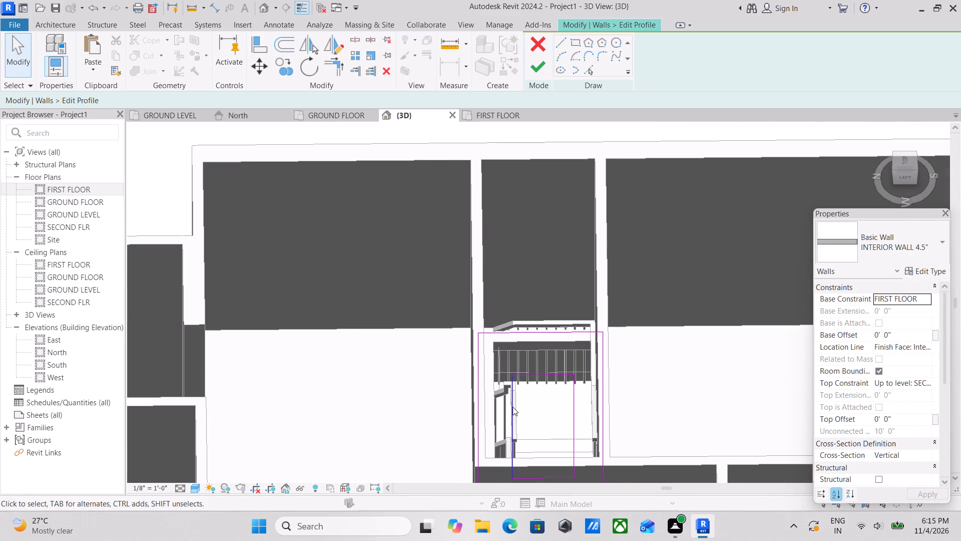
{"action": "left_click", "coordinate": [512, 405]}
{"action": "scroll", "coordinate": [557, 373], "scroll_direction": "up", "scroll_amount": 3}
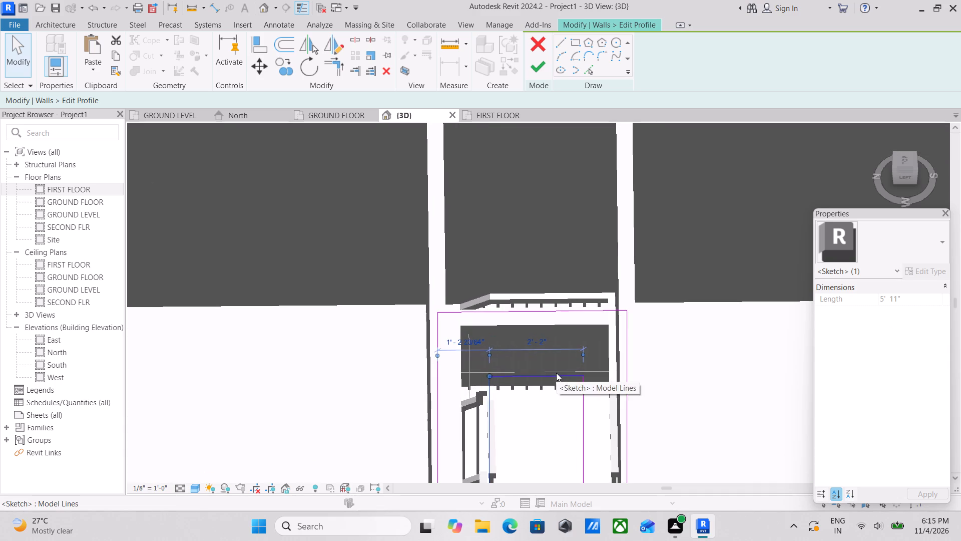
{"action": "scroll", "coordinate": [556, 373], "scroll_direction": "up", "scroll_amount": 1}
{"action": "key", "text": "Escape"}
{"action": "left_click", "coordinate": [574, 378]}
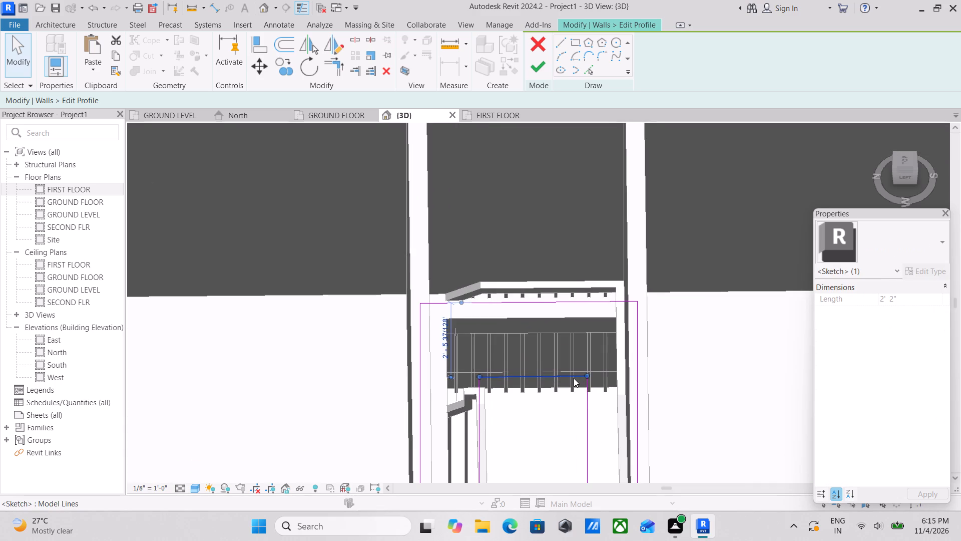
{"action": "key", "text": "Escape"}
{"action": "left_click", "coordinate": [589, 404]}
{"action": "key", "text": "Escape"}
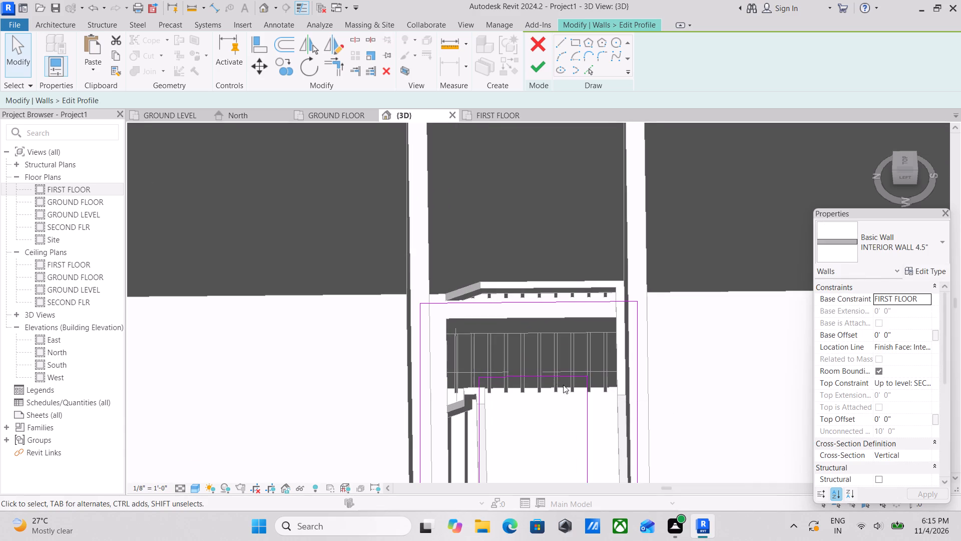
{"action": "left_click", "coordinate": [540, 377]}
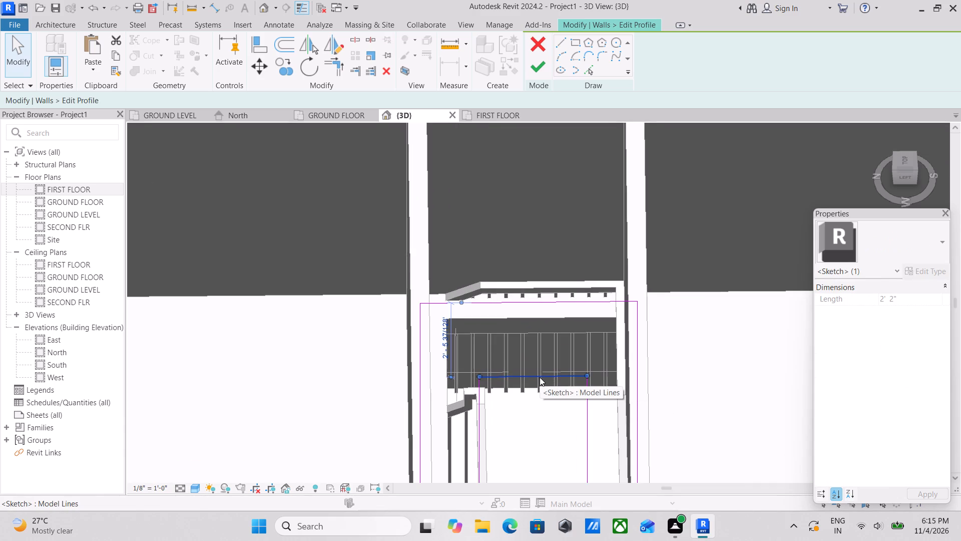
Set the width of the sketched opening to 2'-5" by repositioning its side edge nearest the stair railing.
{"action": "scroll", "coordinate": [540, 377], "scroll_direction": "down", "scroll_amount": 1}
{"action": "middle_click_drag", "start_coordinate": [540, 377], "coordinate": [510, 464], "text": "shift"}
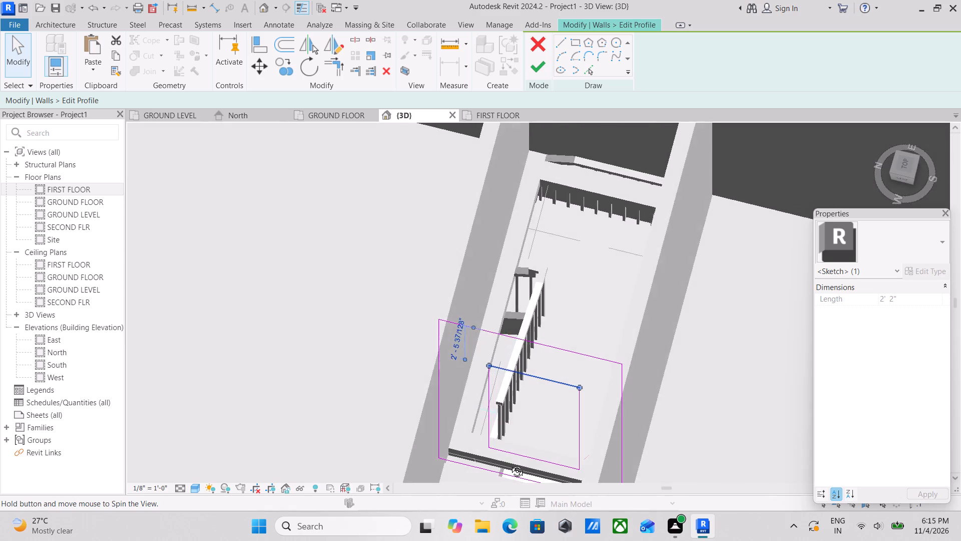
{"action": "middle_click_drag", "start_coordinate": [510, 464], "coordinate": [525, 468], "text": "shift"}
{"action": "left_click", "coordinate": [491, 397]}
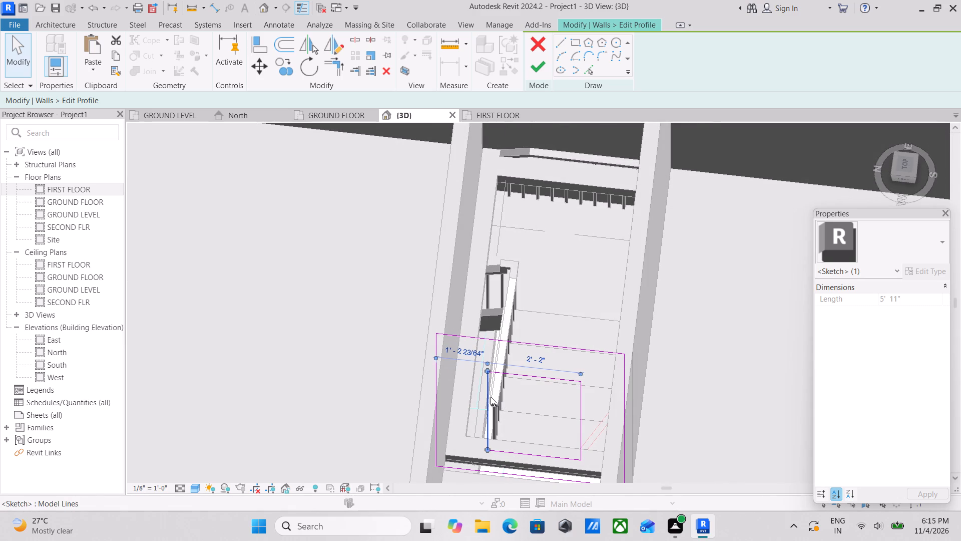
{"action": "left_click", "coordinate": [541, 359]}
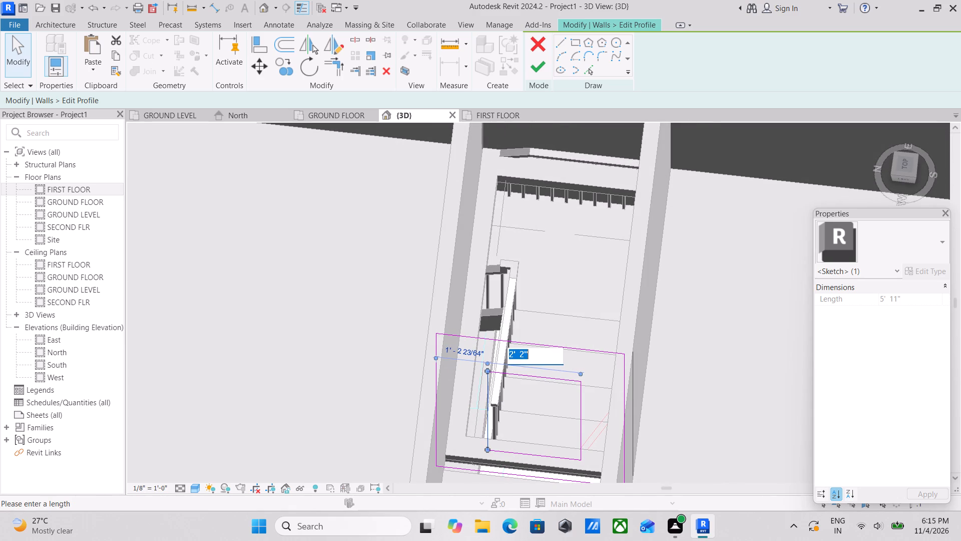
{"action": "type", "text": "2'"}
{"action": "key", "text": "5"}
{"action": "key", "text": "BackSpace"}
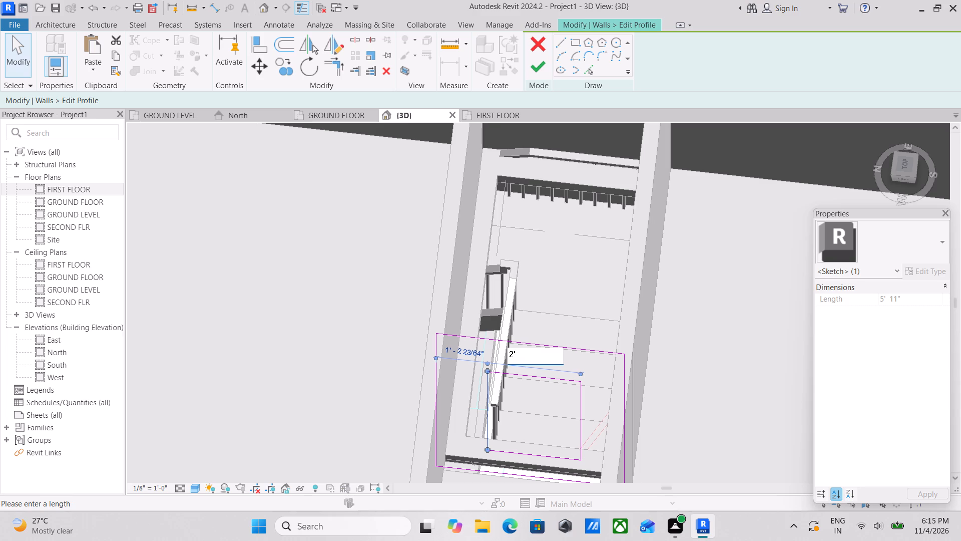
{"action": "key", "text": "5"}
{"action": "key", "text": "shift+quotedbl"}
{"action": "key", "text": "Return"}
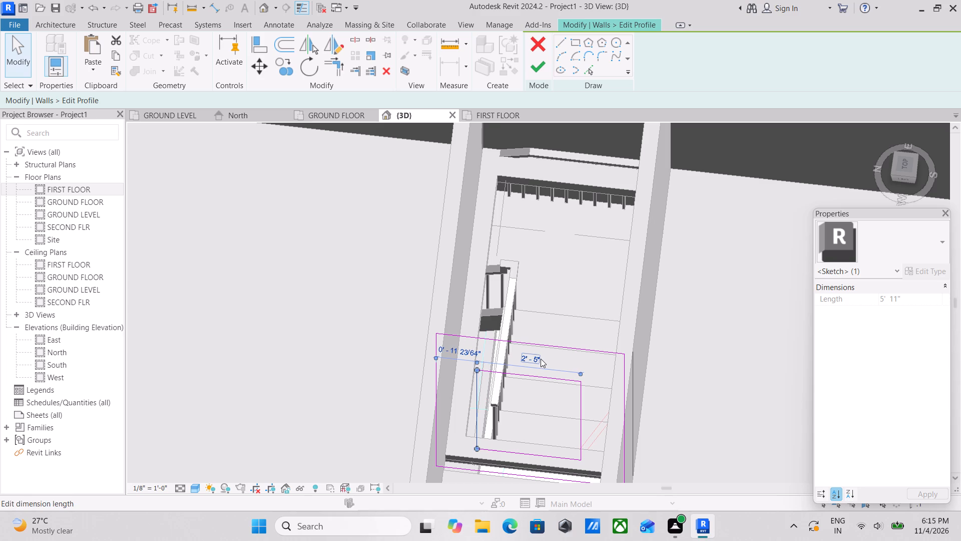
{"action": "key", "text": "Escape"}
Delete the straight top edge of the sketched opening.
{"action": "scroll", "coordinate": [540, 409], "scroll_direction": "down", "scroll_amount": 1}
{"action": "middle_click_drag", "start_coordinate": [520, 431], "coordinate": [563, 373], "text": "shift"}
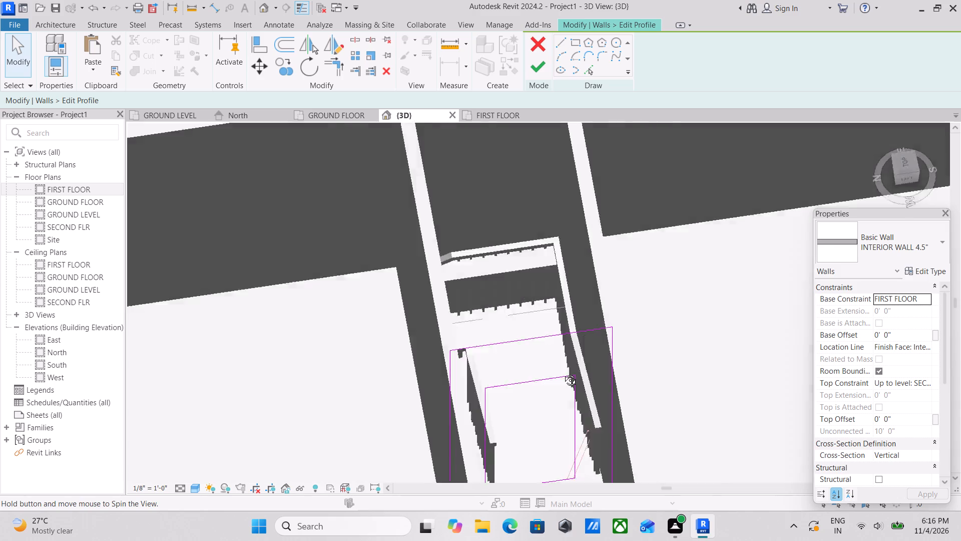
{"action": "middle_click_drag", "start_coordinate": [563, 373], "coordinate": [607, 340], "text": "shift"}
{"action": "left_click", "coordinate": [542, 378]}
{"action": "right_click", "coordinate": [542, 378]}
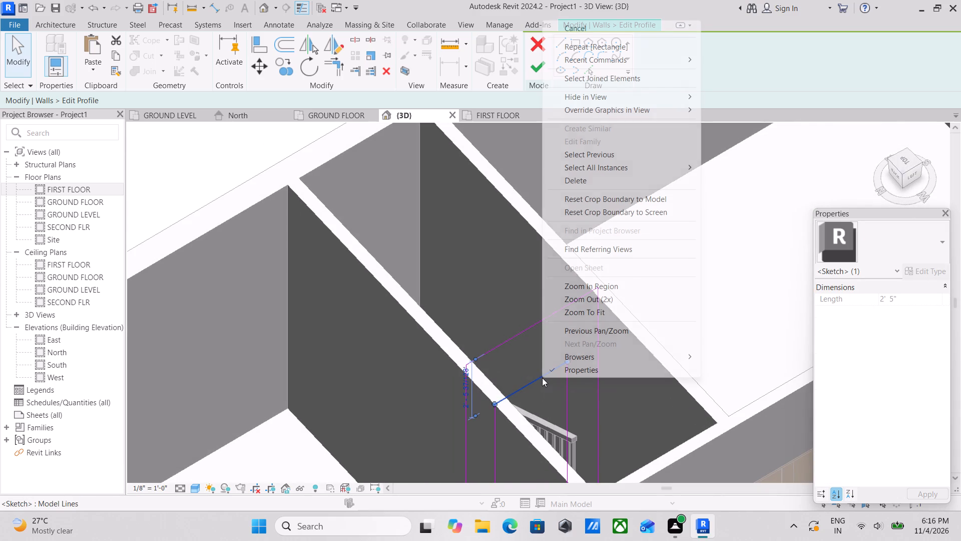
{"action": "left_click", "coordinate": [598, 181]}
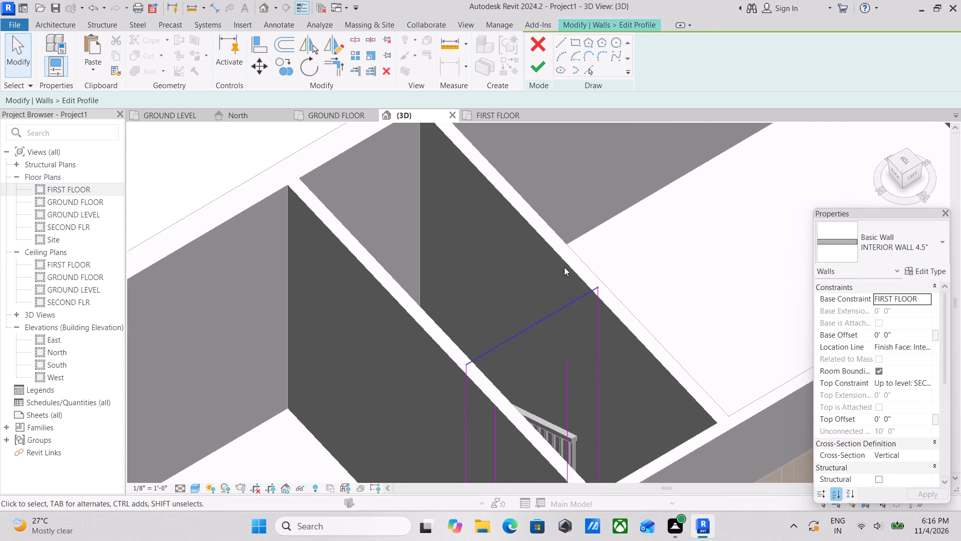
Draw an arc of about 1'-2 1/2" radius bulging upward between the tops of the opening's side edges, and finish the wall profile.
{"action": "left_click", "coordinate": [563, 50]}
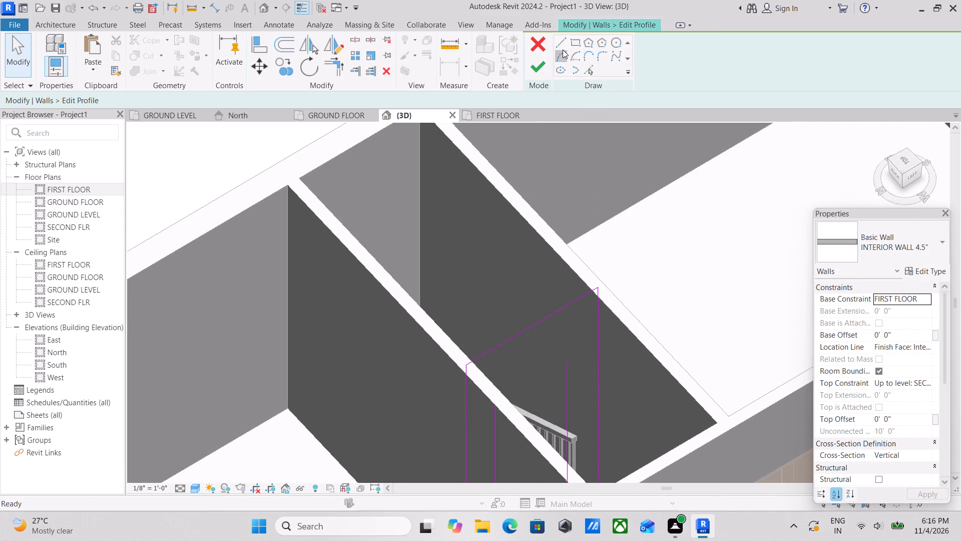
{"action": "left_click", "coordinate": [569, 362]}
{"action": "middle_click_drag", "start_coordinate": [537, 385], "coordinate": [487, 371]}
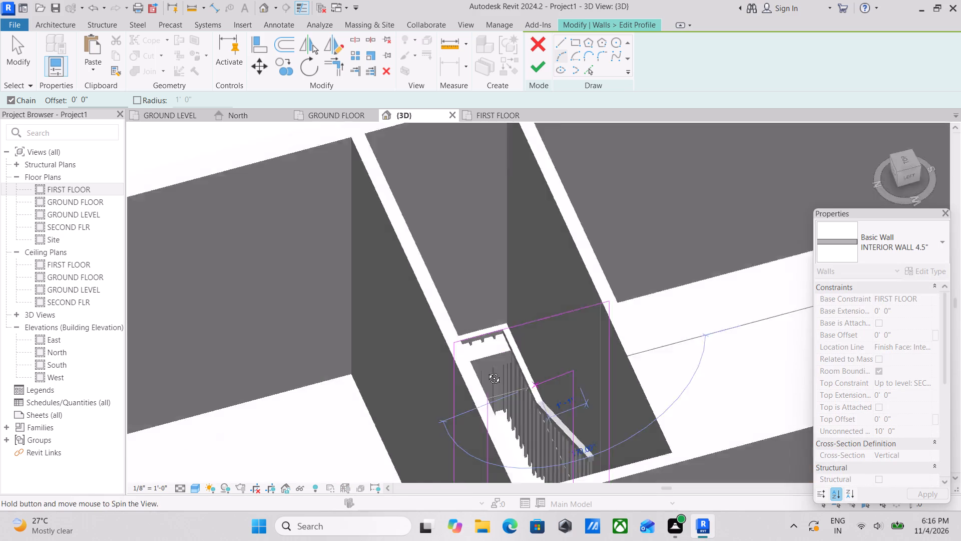
{"action": "middle_click_drag", "start_coordinate": [487, 371], "coordinate": [473, 369]}
{"action": "left_click", "coordinate": [486, 384]}
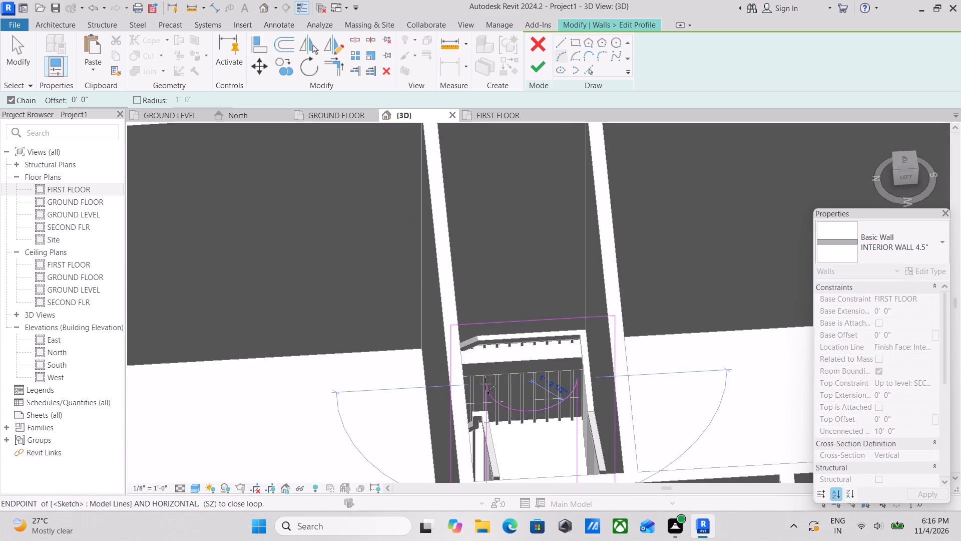
{"action": "left_click", "coordinate": [537, 352]}
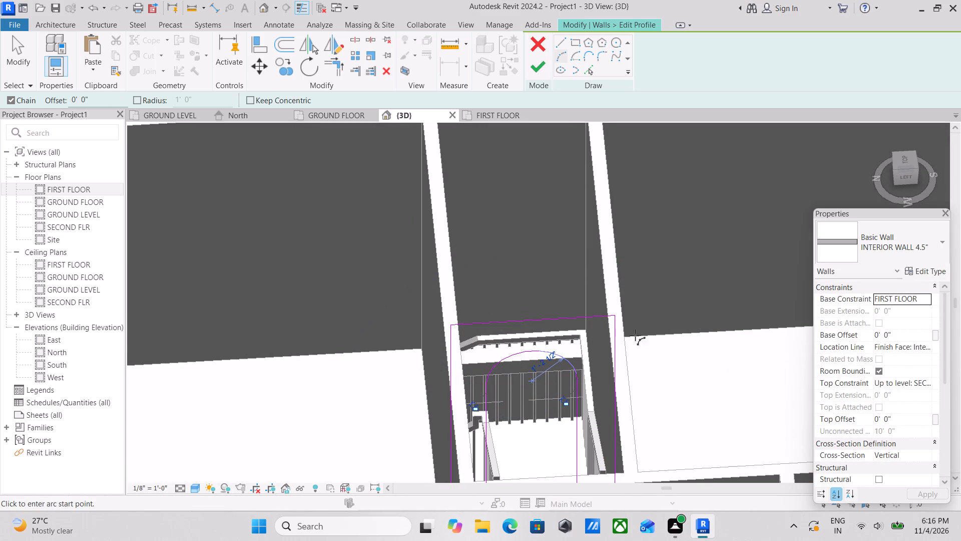
{"action": "key", "text": "Escape"}
{"action": "key", "text": "Escape"}
{"action": "left_click", "coordinate": [537, 63]}
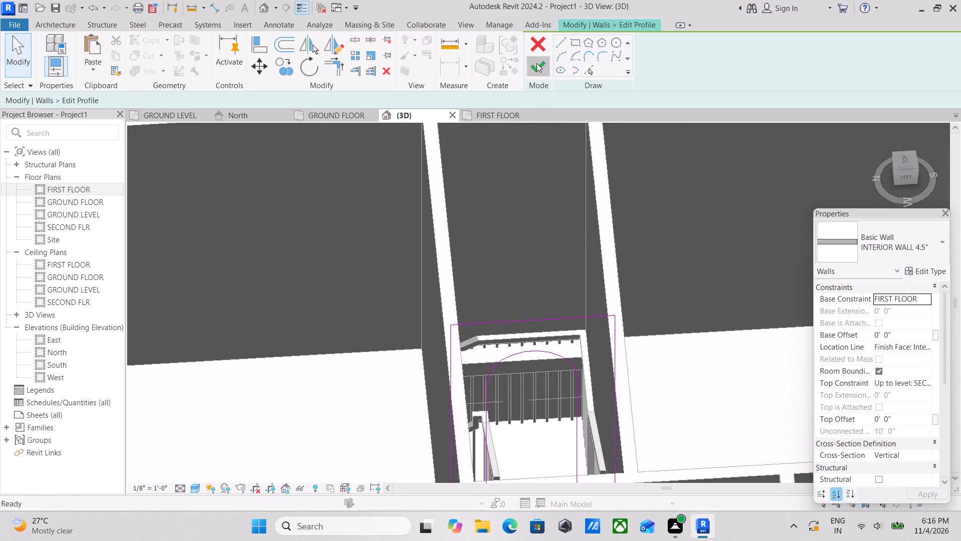
{"action": "scroll", "coordinate": [599, 353], "scroll_direction": "down", "scroll_amount": 3}
{"action": "key", "text": "Escape"}
Inspect the arched opening in the short wall beside the stairwell, checking its bottom against the floor.
{"action": "scroll", "coordinate": [622, 384], "scroll_direction": "down", "scroll_amount": 2}
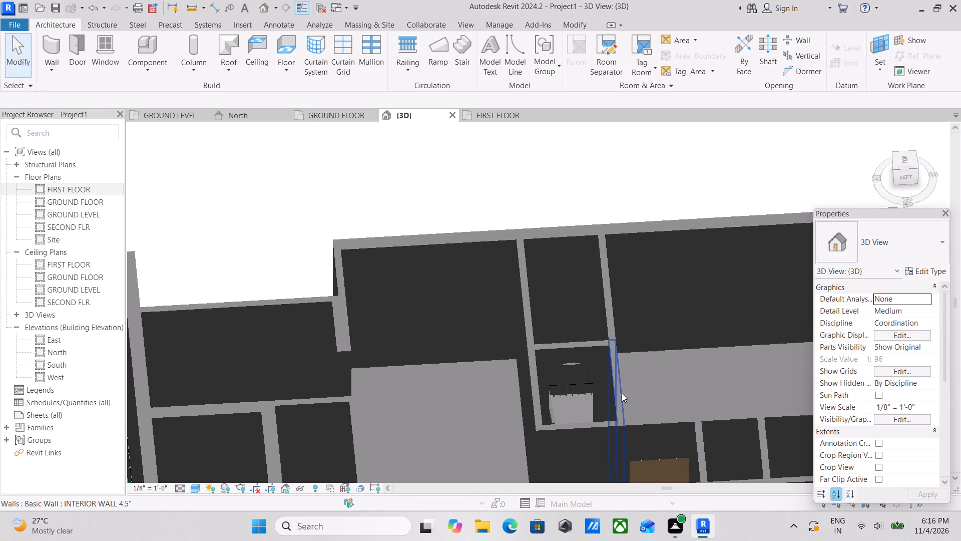
{"action": "scroll", "coordinate": [623, 405], "scroll_direction": "down", "scroll_amount": 2}
{"action": "middle_click_drag", "start_coordinate": [599, 386], "coordinate": [770, 429]}
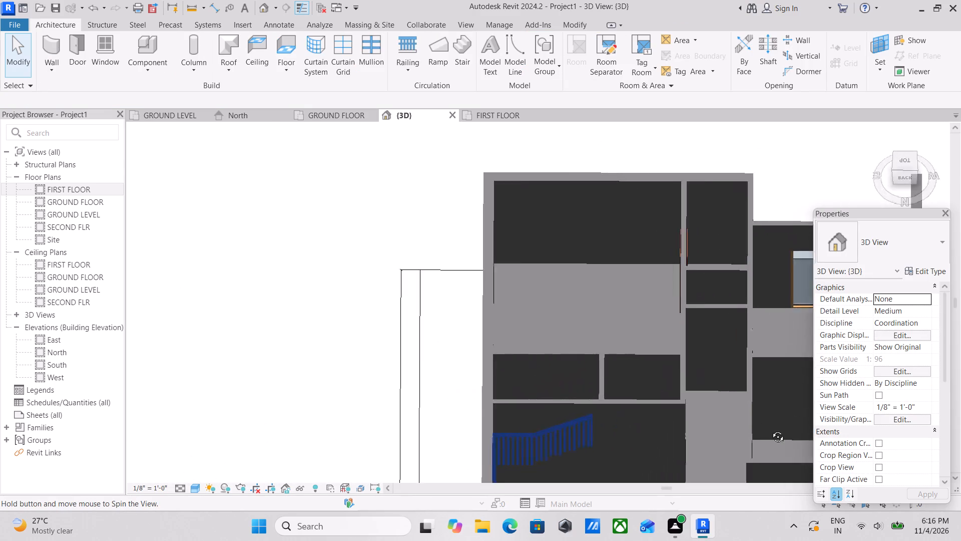
{"action": "middle_click_drag", "start_coordinate": [770, 429], "coordinate": [599, 433]}
{"action": "scroll", "coordinate": [641, 430], "scroll_direction": "up", "scroll_amount": 1}
{"action": "middle_click_drag", "start_coordinate": [641, 430], "coordinate": [650, 457]}
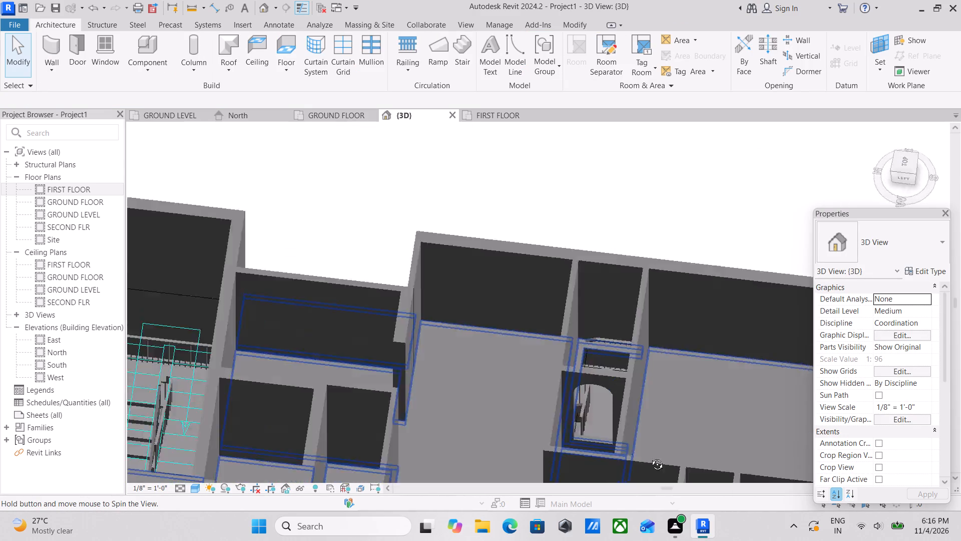
{"action": "middle_click_drag", "start_coordinate": [650, 457], "coordinate": [717, 510]}
{"action": "scroll", "coordinate": [657, 458], "scroll_direction": "up", "scroll_amount": 8}
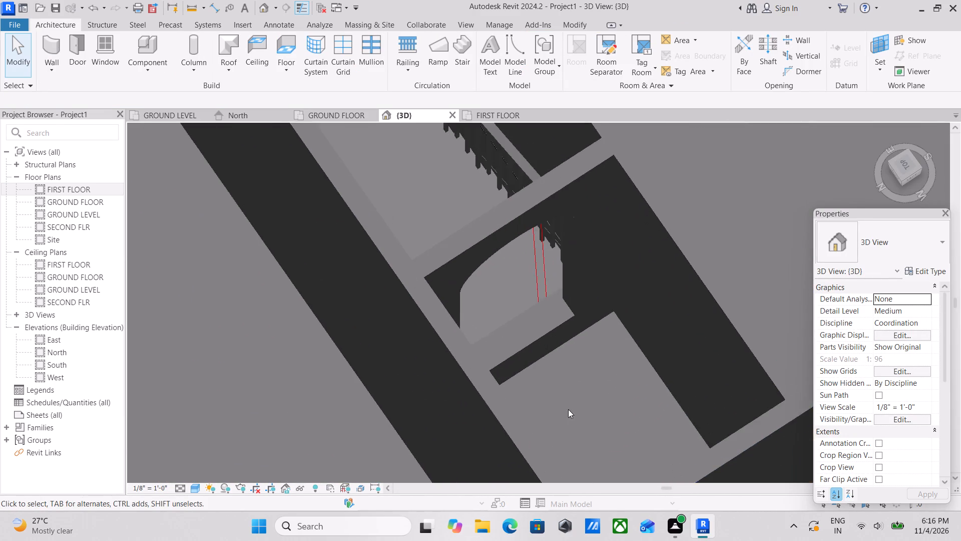
{"action": "scroll", "coordinate": [568, 409], "scroll_direction": "up", "scroll_amount": 4}
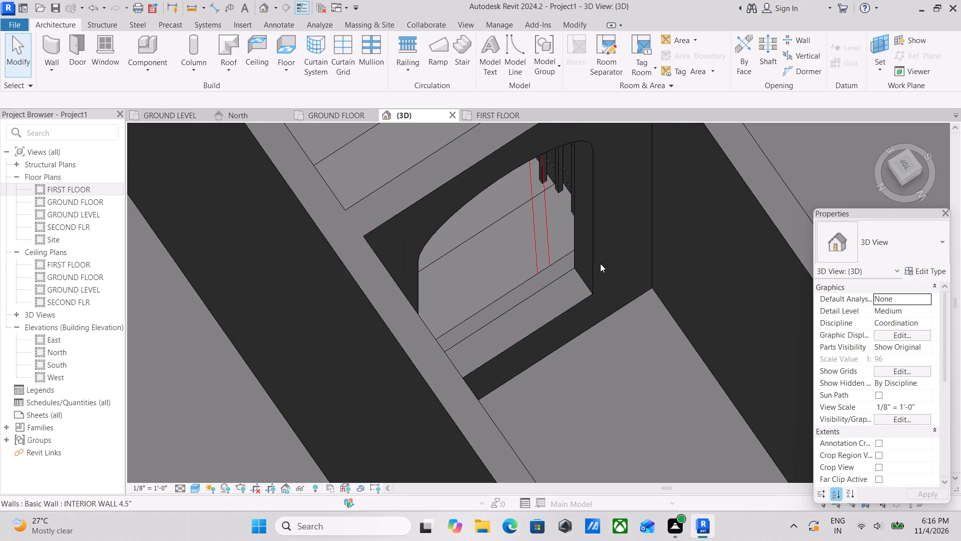
Edit the profile of the arched wall beside the stairwell, lowering the opening's bottom edge until its side edges are about 6'-11 1/2" long.
{"action": "left_click", "coordinate": [596, 258]}
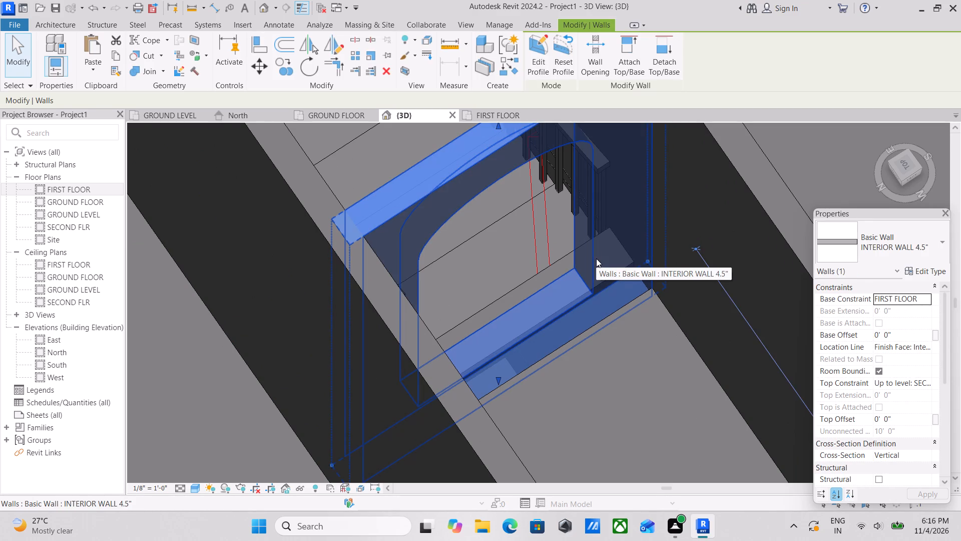
{"action": "left_click", "coordinate": [538, 42]}
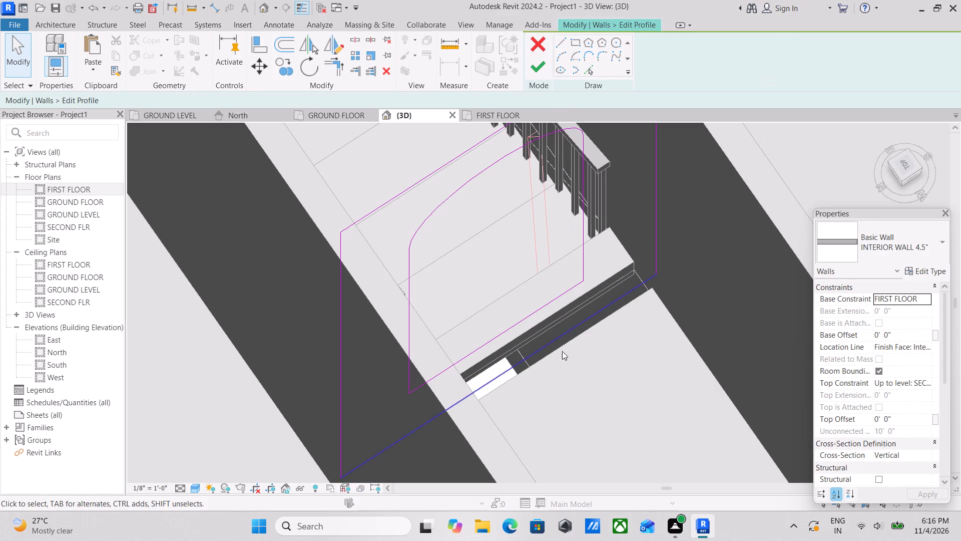
{"action": "left_click", "coordinate": [528, 315]}
{"action": "key", "text": "Down"}
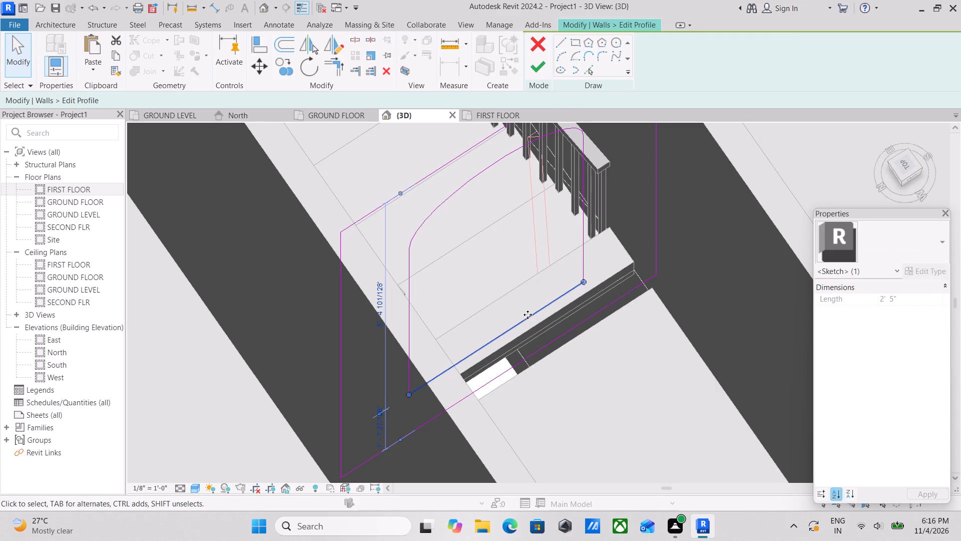
{"action": "key", "text": "Down"}
{"action": "key", "text": "Down"}
{"action": "key", "text": "Down"}
{"action": "key", "text": "Down"}
{"action": "key", "text": "Down"}
{"action": "key", "text": "Down"}
{"action": "key", "text": "Down"}
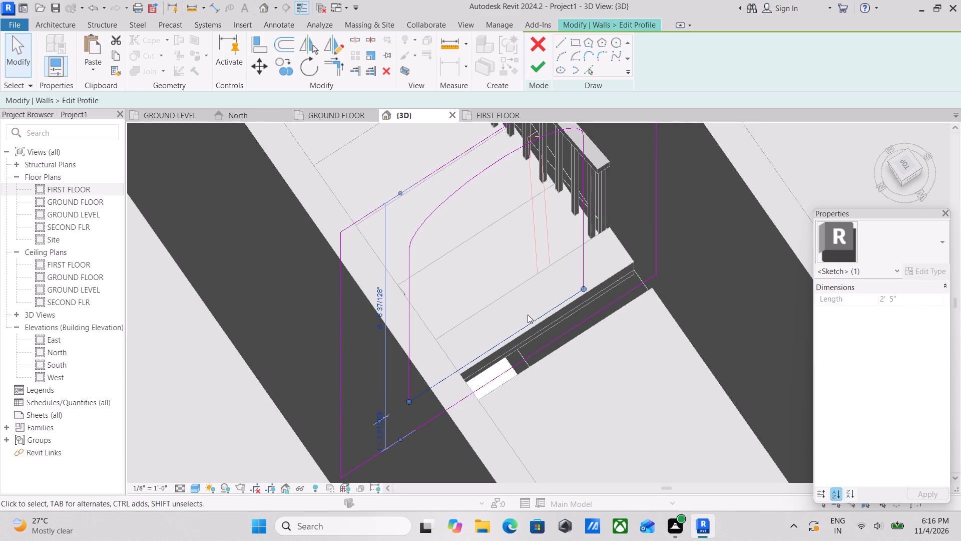
{"action": "key", "text": "Down"}
{"action": "key", "text": "Down"}
{"action": "key", "text": "Down"}
{"action": "key", "text": "Down"}
{"action": "key", "text": "Down"}
{"action": "key", "text": "Down"}
{"action": "key", "text": "Down"}
{"action": "key", "text": "Down"}
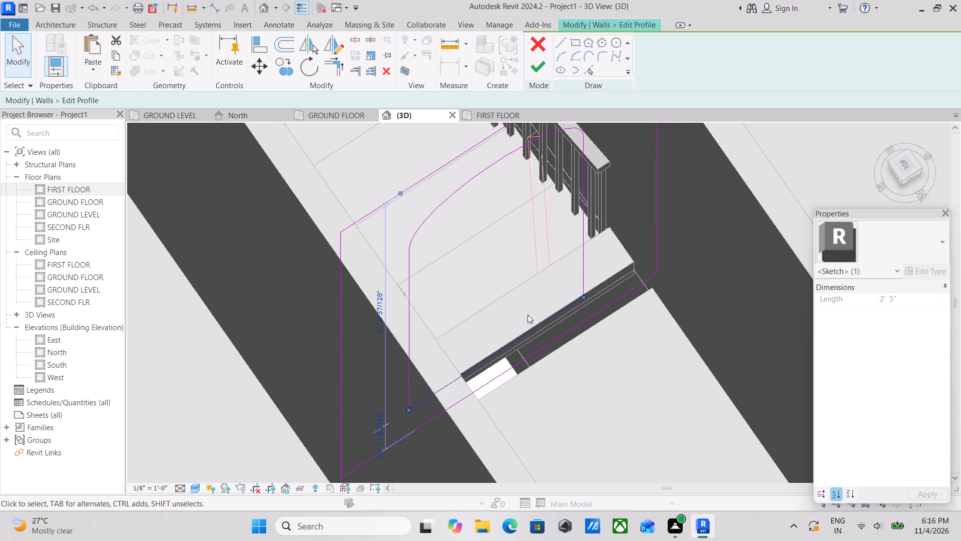
{"action": "key", "text": "Down"}
{"action": "key", "text": "Down"}
{"action": "key", "text": "Down"}
{"action": "key", "text": "Down"}
{"action": "key", "text": "Down"}
{"action": "key", "text": "Down"}
{"action": "key", "text": "Down"}
{"action": "key", "text": "Down"}
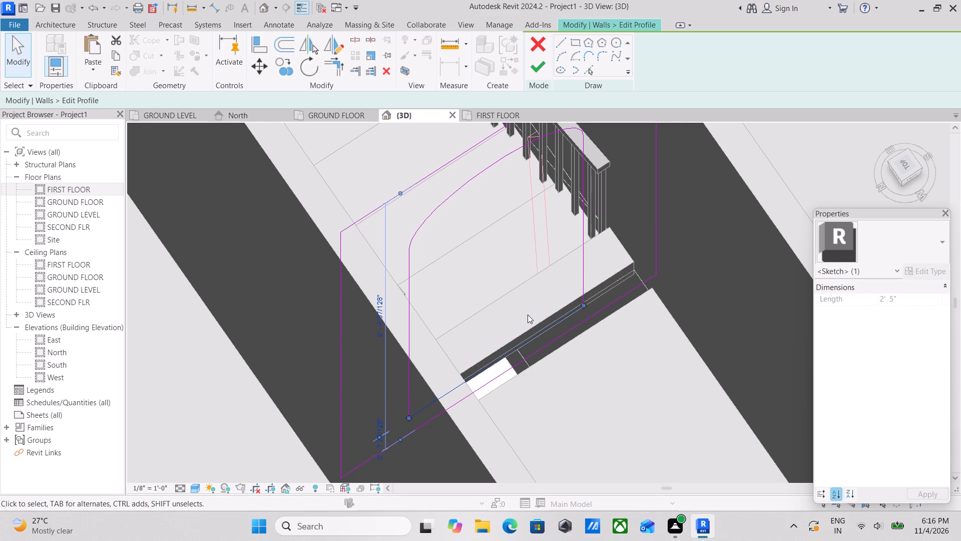
{"action": "key", "text": "Down"}
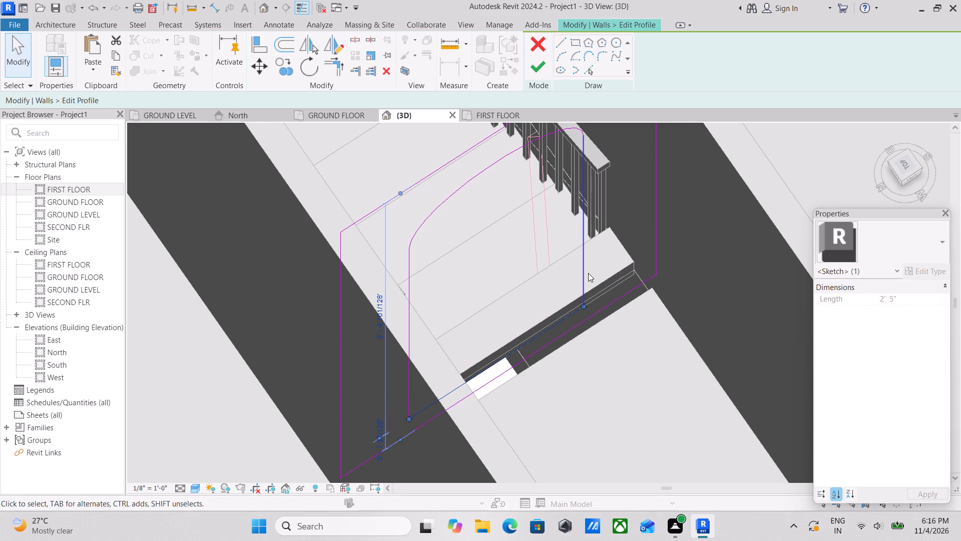
Widen the arched opening to about 2'-6 1/2" by moving both side edges outward, and finish the wall profile.
{"action": "left_click", "coordinate": [588, 273]}
{"action": "key", "text": "Right"}
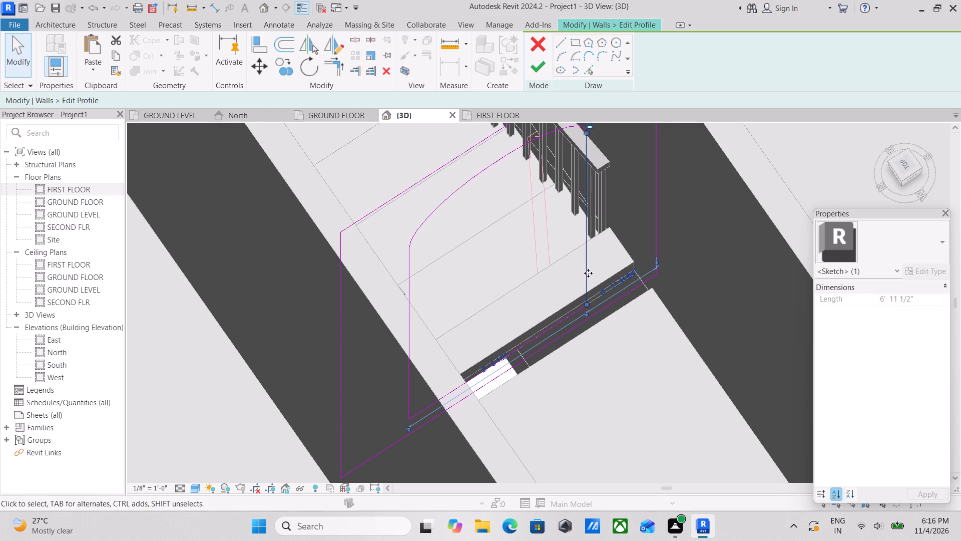
{"action": "left_click", "coordinate": [406, 290]}
{"action": "key", "text": "Left"}
{"action": "key", "text": "Left"}
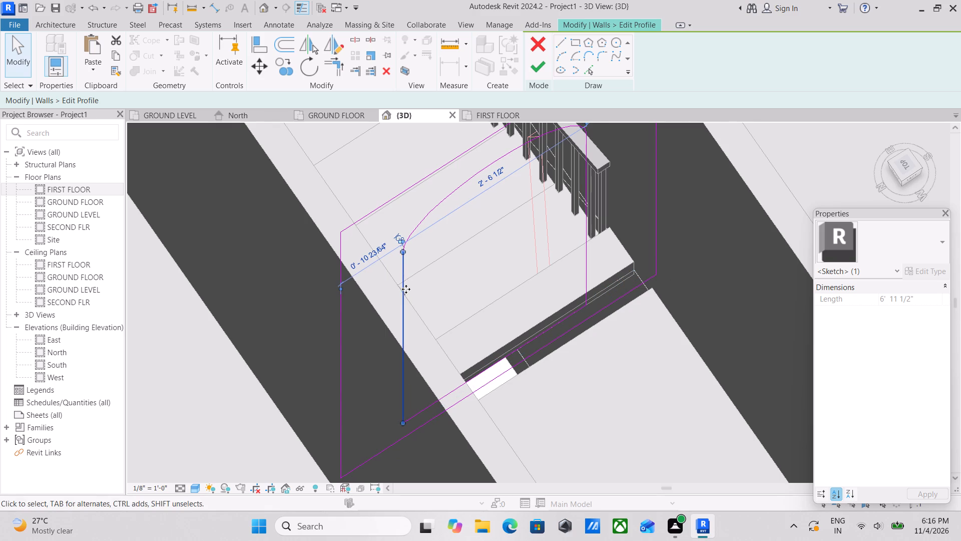
{"action": "left_click", "coordinate": [531, 72]}
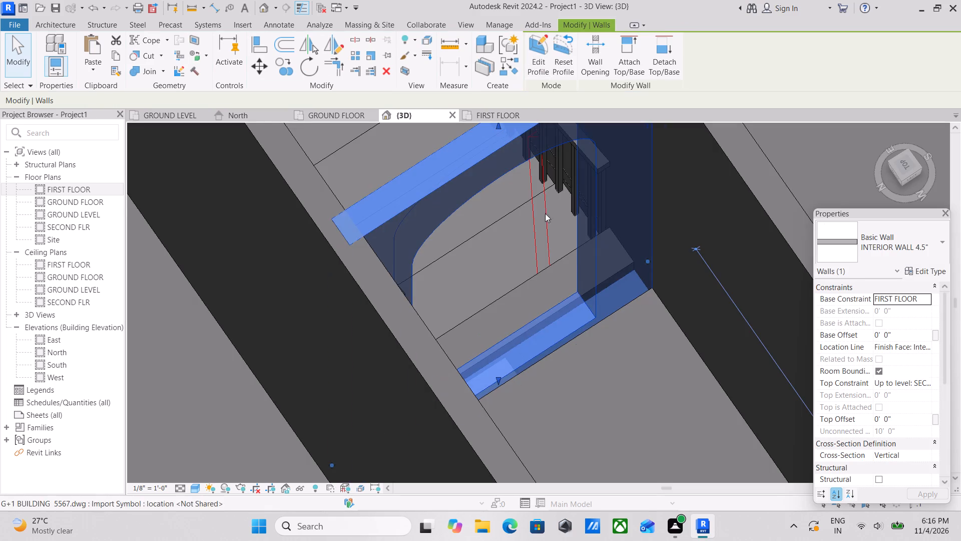
Inspect the arched opening beside the stairwell and review the doors of the surrounding first-floor rooms from several angles.
{"action": "scroll", "coordinate": [569, 289], "scroll_direction": "down", "scroll_amount": 2}
{"action": "scroll", "coordinate": [605, 337], "scroll_direction": "down", "scroll_amount": 2}
{"action": "key", "text": "Escape"}
{"action": "scroll", "coordinate": [610, 343], "scroll_direction": "down", "scroll_amount": 3}
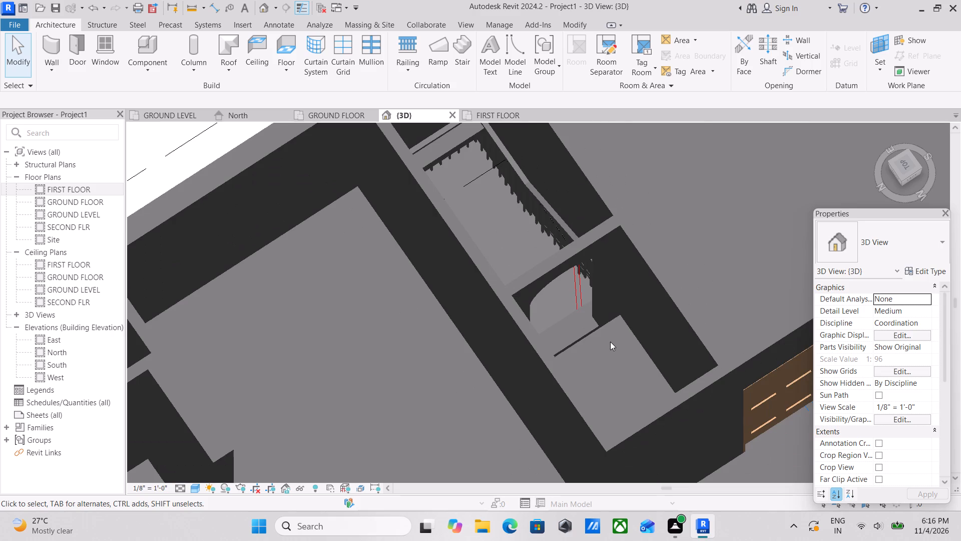
{"action": "middle_click_drag", "start_coordinate": [610, 342], "coordinate": [546, 228], "text": "shift"}
{"action": "middle_click_drag", "start_coordinate": [629, 342], "coordinate": [511, 307], "text": "shift"}
{"action": "scroll", "coordinate": [516, 317], "scroll_direction": "down", "scroll_amount": 3}
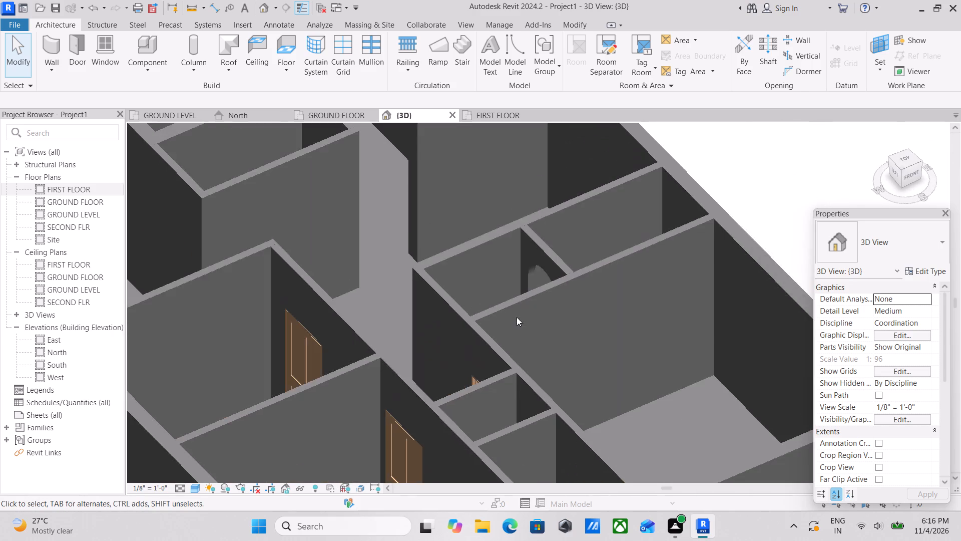
{"action": "scroll", "coordinate": [529, 329], "scroll_direction": "down", "scroll_amount": 6}
{"action": "middle_click_drag", "start_coordinate": [529, 329], "coordinate": [573, 304]}
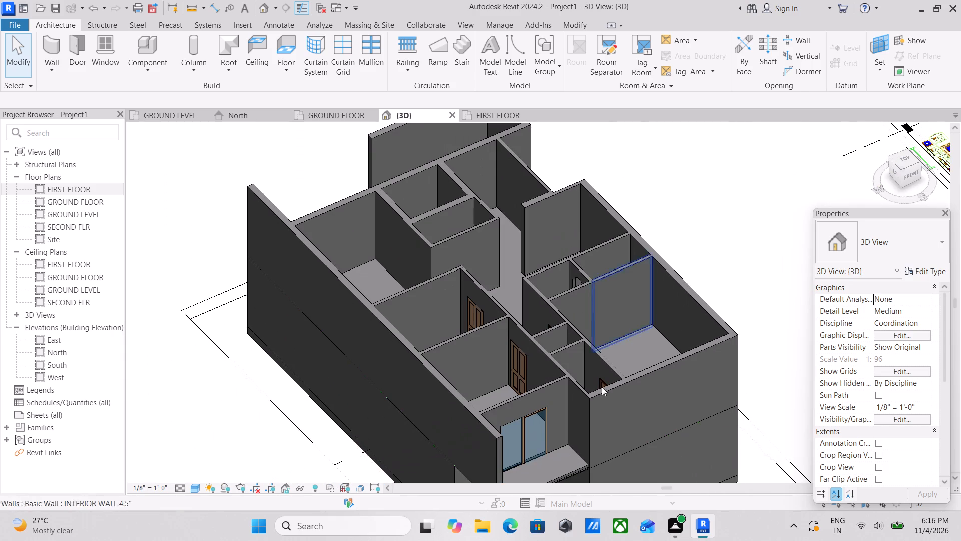
{"action": "scroll", "coordinate": [638, 285], "scroll_direction": "up", "scroll_amount": 3}
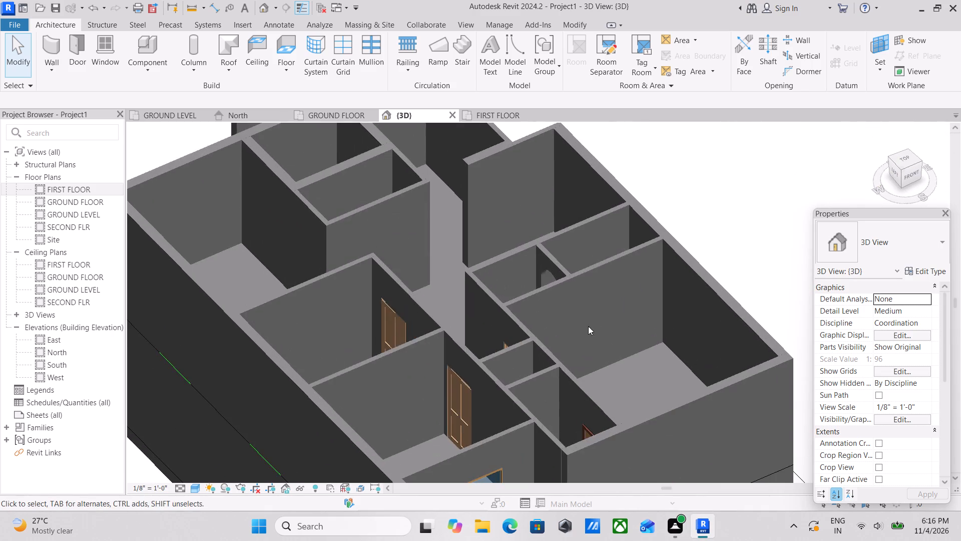
{"action": "scroll", "coordinate": [568, 335], "scroll_direction": "up", "scroll_amount": 3}
{"action": "scroll", "coordinate": [541, 330], "scroll_direction": "down", "scroll_amount": 6}
{"action": "middle_click_drag", "start_coordinate": [528, 323], "coordinate": [663, 395], "text": "shift"}
{"action": "middle_click_drag", "start_coordinate": [557, 374], "coordinate": [398, 305]}
{"action": "middle_click_drag", "start_coordinate": [418, 321], "coordinate": [453, 249]}
{"action": "scroll", "coordinate": [509, 330], "scroll_direction": "up", "scroll_amount": 3}
{"action": "middle_click_drag", "start_coordinate": [524, 330], "coordinate": [634, 435], "text": "shift"}
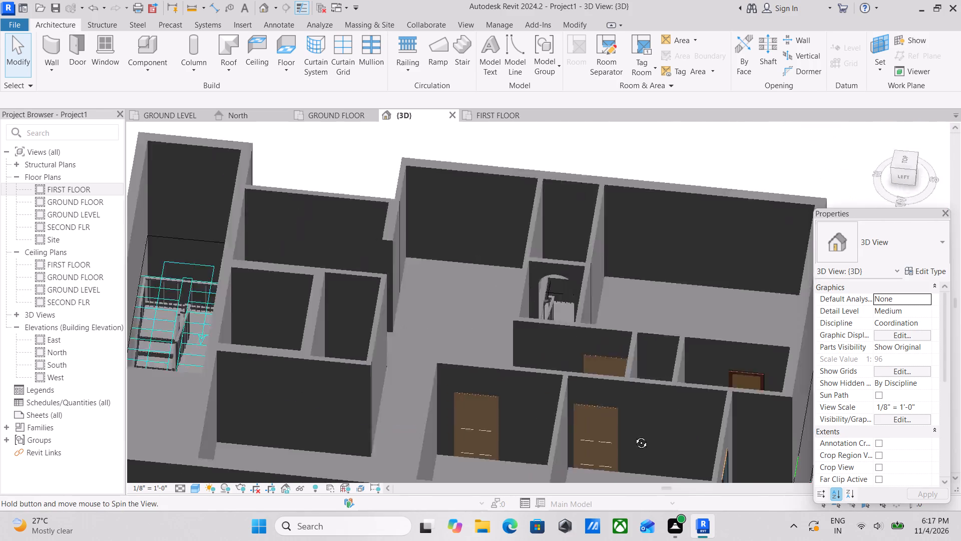
{"action": "middle_click_drag", "start_coordinate": [634, 435], "coordinate": [665, 443], "text": "shift"}
{"action": "scroll", "coordinate": [576, 344], "scroll_direction": "up", "scroll_amount": 2}
{"action": "scroll", "coordinate": [576, 344], "scroll_direction": "down", "scroll_amount": 1, "text": "shift"}
{"action": "middle_click_drag", "start_coordinate": [577, 344], "coordinate": [452, 389], "text": "shift"}
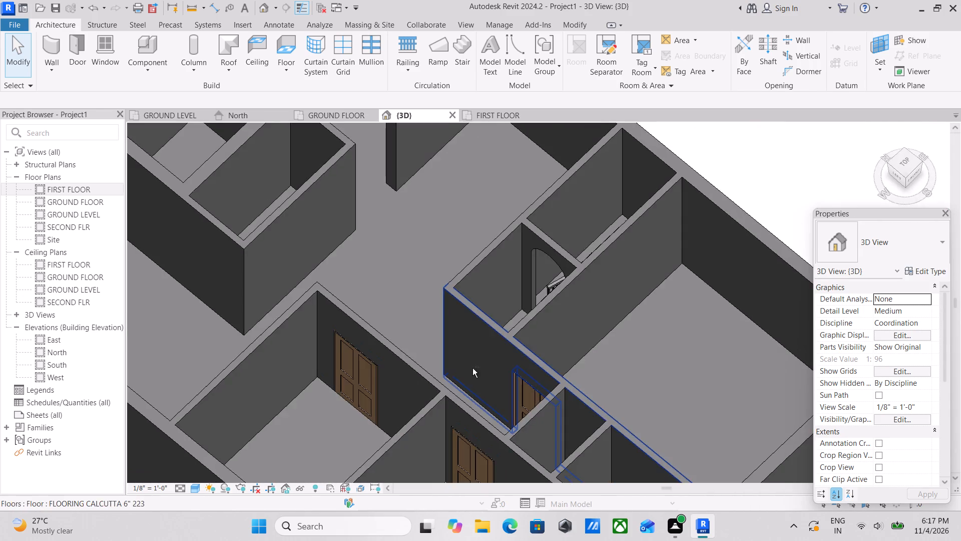
{"action": "middle_click_drag", "start_coordinate": [518, 354], "coordinate": [595, 384]}
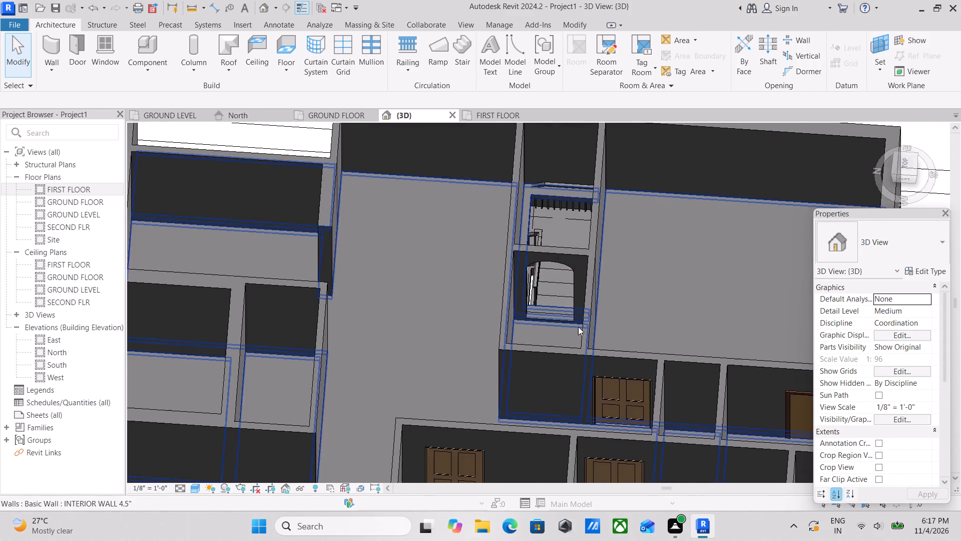
{"action": "scroll", "coordinate": [578, 326], "scroll_direction": "up", "scroll_amount": 9}
{"action": "scroll", "coordinate": [416, 348], "scroll_direction": "up", "scroll_amount": 3}
{"action": "scroll", "coordinate": [420, 348], "scroll_direction": "down", "scroll_amount": 2}
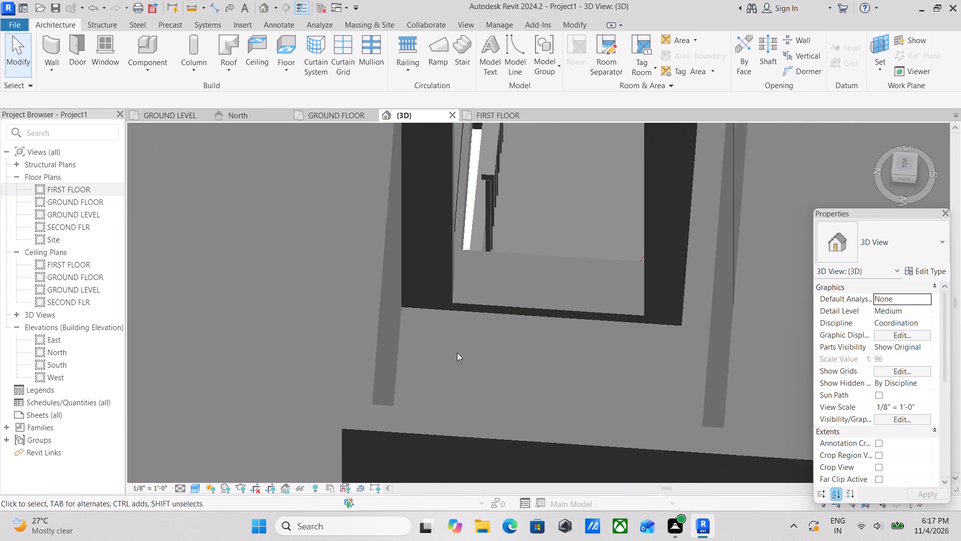
{"action": "scroll", "coordinate": [457, 353], "scroll_direction": "down", "scroll_amount": 1}
{"action": "middle_click_drag", "start_coordinate": [502, 362], "coordinate": [427, 350], "text": "shift"}
{"action": "scroll", "coordinate": [495, 362], "scroll_direction": "down", "scroll_amount": 1, "text": "shift"}
{"action": "middle_click_drag", "start_coordinate": [457, 350], "coordinate": [466, 373], "text": "shift"}
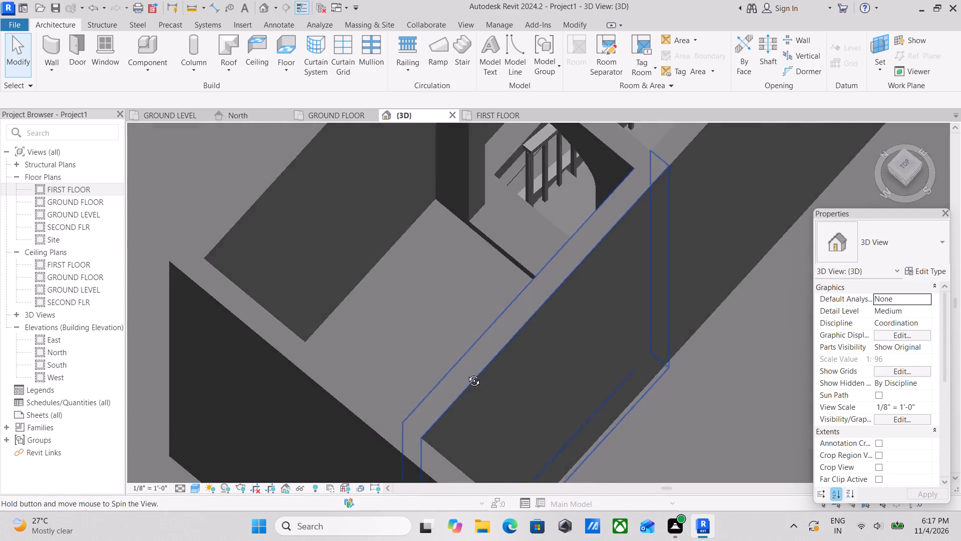
{"action": "middle_click_drag", "start_coordinate": [466, 373], "coordinate": [556, 362], "text": "shift"}
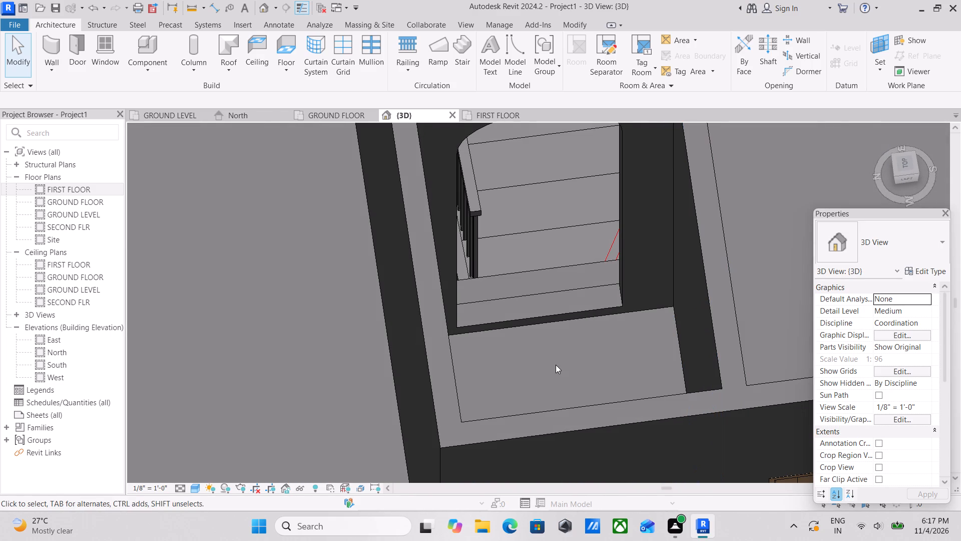
{"action": "middle_click_drag", "start_coordinate": [578, 363], "coordinate": [476, 339], "text": "shift"}
{"action": "scroll", "coordinate": [681, 406], "scroll_direction": "down", "scroll_amount": 3}
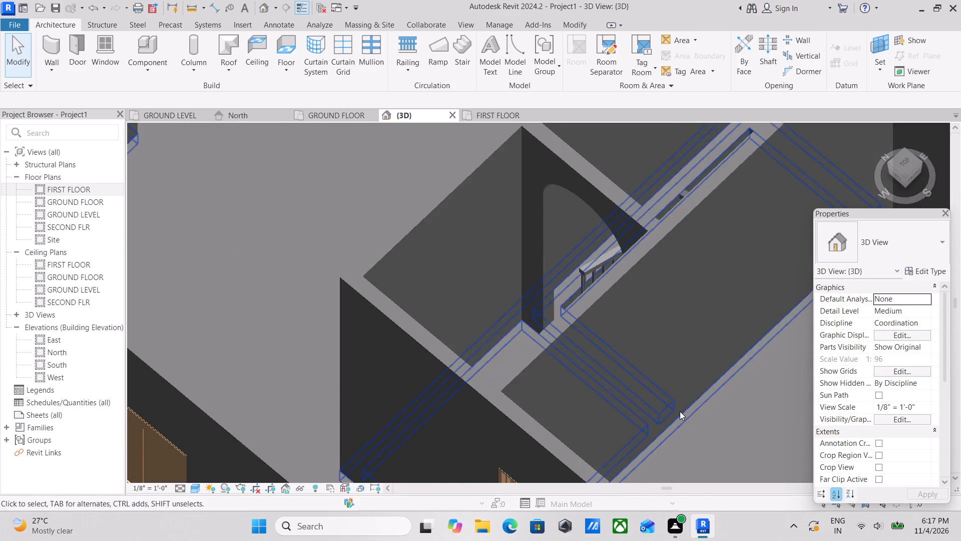
{"action": "scroll", "coordinate": [680, 411], "scroll_direction": "down", "scroll_amount": 3}
{"action": "middle_click_drag", "start_coordinate": [677, 407], "coordinate": [585, 346], "text": "shift"}
{"action": "scroll", "coordinate": [586, 369], "scroll_direction": "down", "scroll_amount": 2}
{"action": "middle_click_drag", "start_coordinate": [586, 369], "coordinate": [573, 223]}
{"action": "scroll", "coordinate": [566, 239], "scroll_direction": "down", "scroll_amount": 1, "text": "shift"}
{"action": "middle_click_drag", "start_coordinate": [566, 245], "coordinate": [470, 337], "text": "shift"}
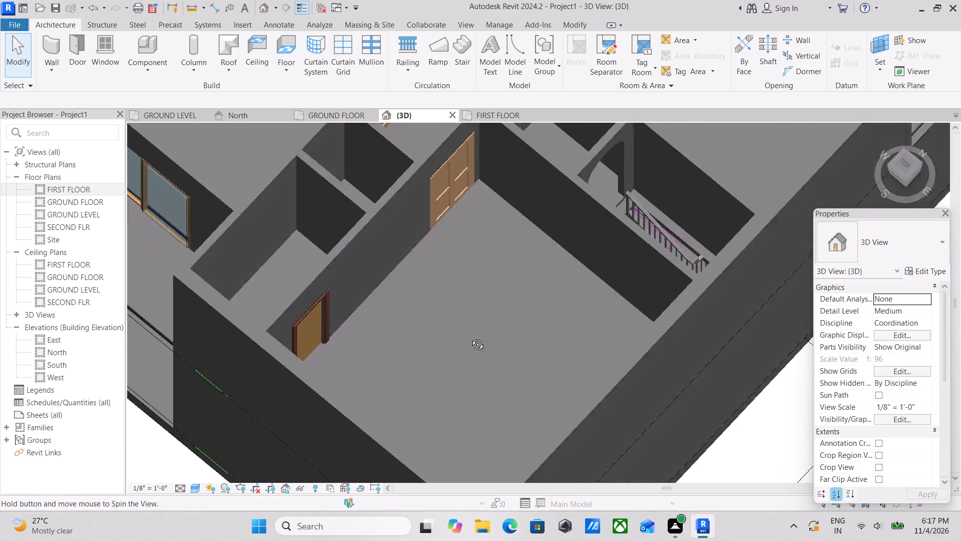
{"action": "middle_click_drag", "start_coordinate": [470, 337], "coordinate": [467, 337], "text": "shift"}
{"action": "scroll", "coordinate": [469, 301], "scroll_direction": "down", "scroll_amount": 1}
{"action": "middle_click_drag", "start_coordinate": [470, 308], "coordinate": [640, 322]}
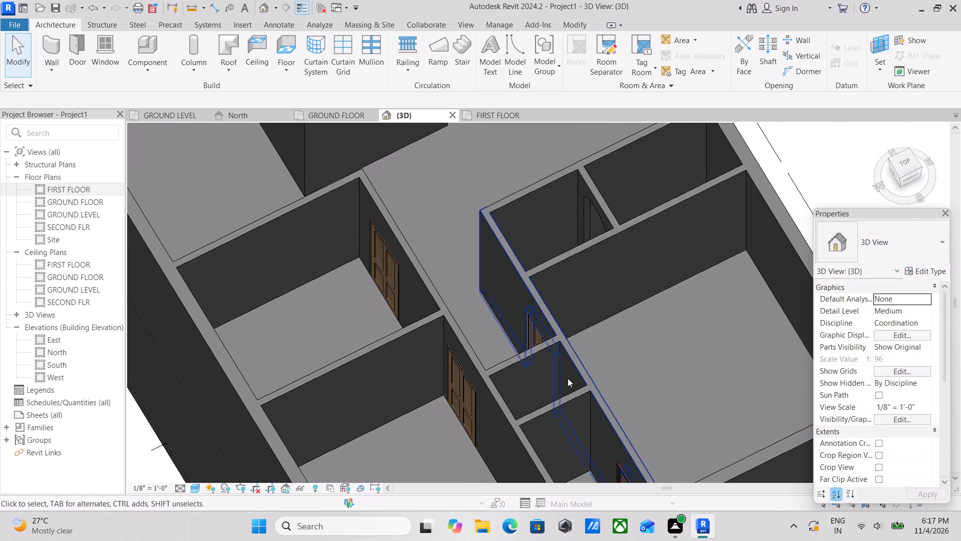
{"action": "middle_click_drag", "start_coordinate": [554, 371], "coordinate": [641, 350], "text": "shift"}
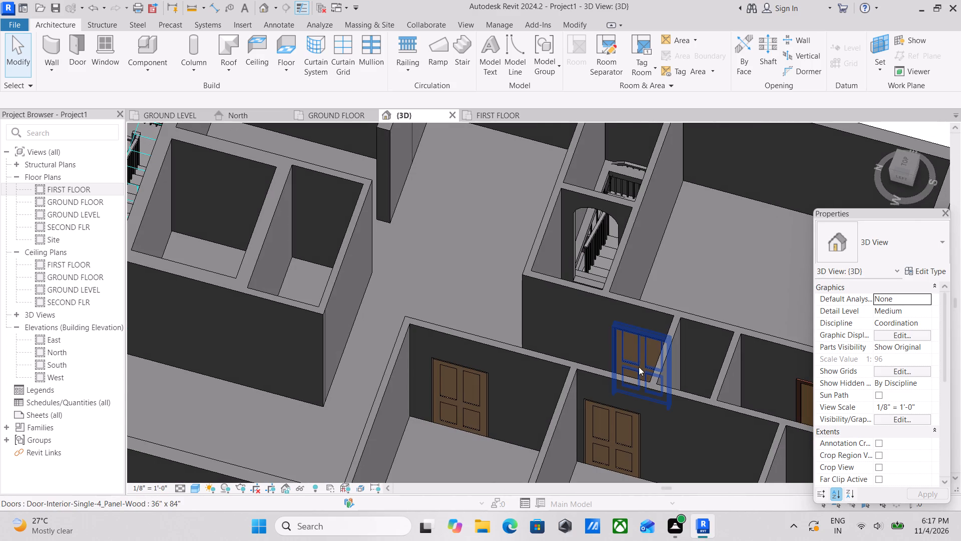
{"action": "middle_click_drag", "start_coordinate": [639, 364], "coordinate": [730, 385], "text": "shift"}
{"action": "middle_click_drag", "start_coordinate": [741, 378], "coordinate": [780, 461], "text": "shift"}
{"action": "middle_click_drag", "start_coordinate": [769, 350], "coordinate": [561, 261]}
{"action": "middle_click_drag", "start_coordinate": [599, 363], "coordinate": [577, 275]}
{"action": "scroll", "coordinate": [588, 336], "scroll_direction": "down", "scroll_amount": 1}
{"action": "middle_click_drag", "start_coordinate": [589, 296], "coordinate": [621, 318], "text": "shift"}
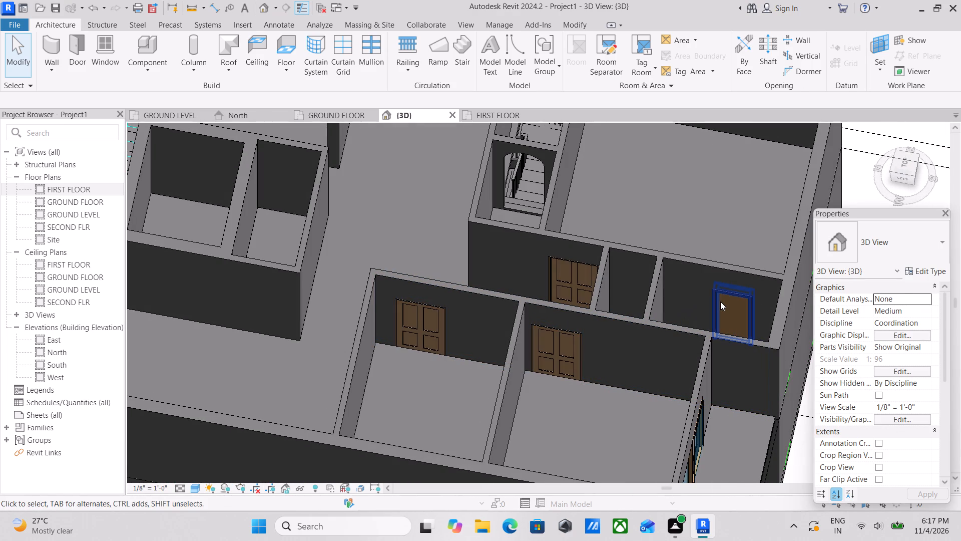
Place a matching Single-Flush BATHROOM DOOR 2' X 7' in the long wall beside the stairwell, about 2'-6" from the wall's free end.
{"action": "left_click", "coordinate": [720, 302]}
{"action": "type", "text": "CS"}
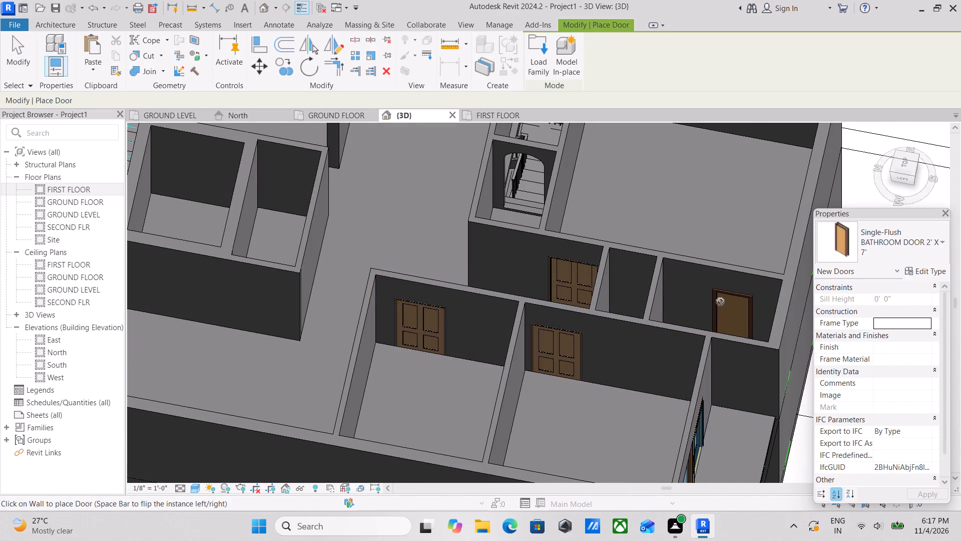
{"action": "scroll", "coordinate": [531, 299], "scroll_direction": "down", "scroll_amount": 1}
{"action": "middle_click_drag", "start_coordinate": [526, 287], "coordinate": [720, 352], "text": "shift"}
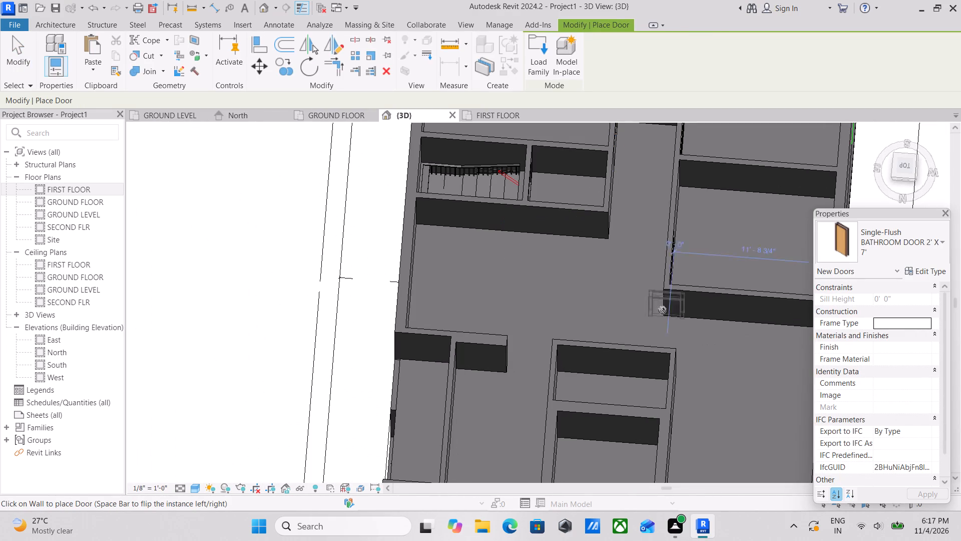
{"action": "scroll", "coordinate": [568, 204], "scroll_direction": "up", "scroll_amount": 2}
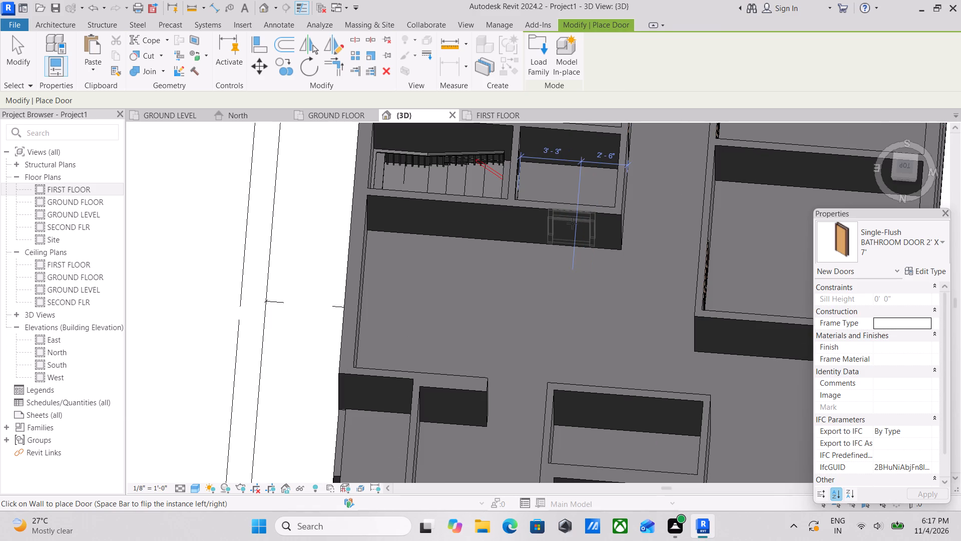
{"action": "left_click", "coordinate": [572, 223]}
{"action": "key", "text": "Escape"}
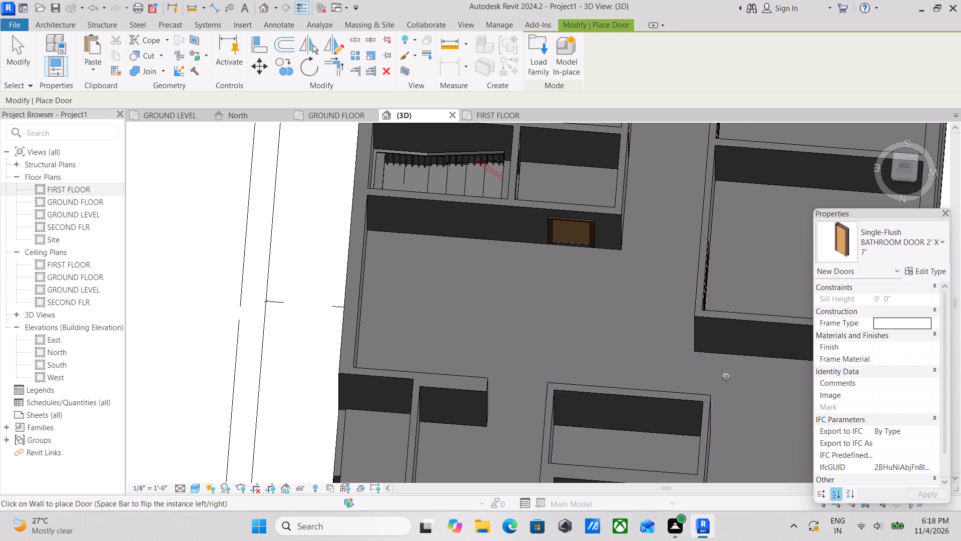
{"action": "scroll", "coordinate": [718, 384], "scroll_direction": "down", "scroll_amount": 1}
{"action": "scroll", "coordinate": [594, 391], "scroll_direction": "down", "scroll_amount": 2}
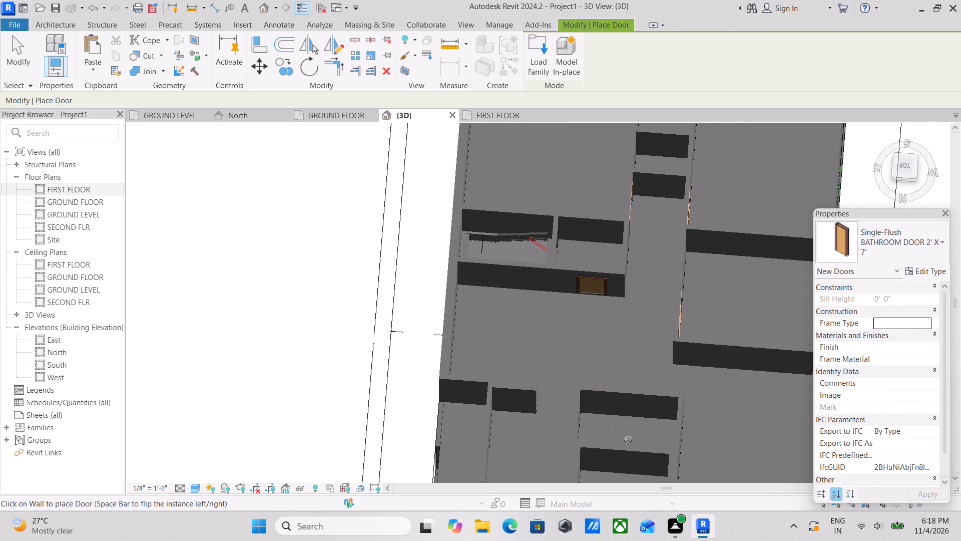
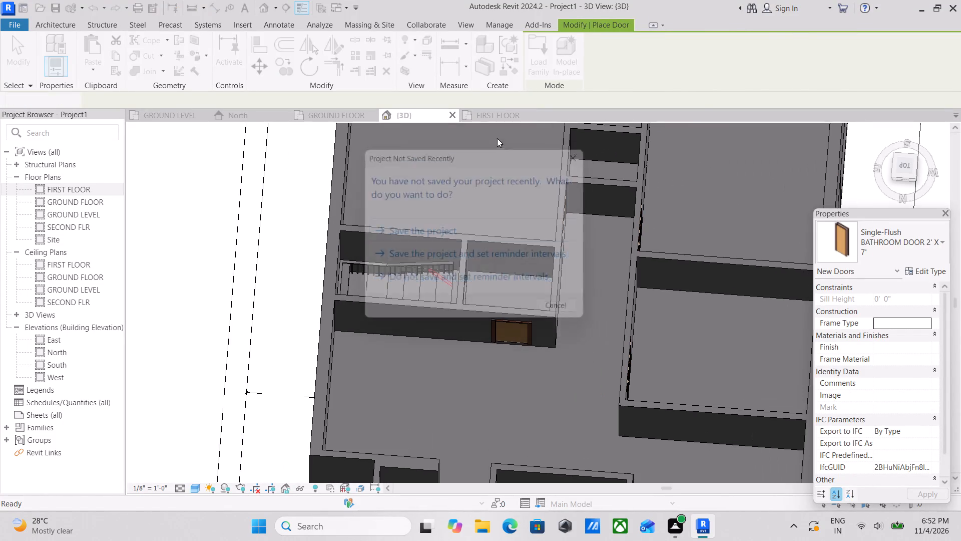
In the FIRST FLOOR plan, place a Single-Flush BATHROOM DOOR 2' X 7' centred in the PUJA GADI wall facing the living area, about 4'-2 1/4" from each end.
{"action": "left_click", "coordinate": [487, 113]}
{"action": "scroll", "coordinate": [526, 274], "scroll_direction": "down", "scroll_amount": 4}
{"action": "middle_click_drag", "start_coordinate": [508, 262], "coordinate": [467, 259]}
{"action": "scroll", "coordinate": [503, 242], "scroll_direction": "up", "scroll_amount": 3}
{"action": "scroll", "coordinate": [487, 194], "scroll_direction": "up", "scroll_amount": 4}
{"action": "middle_click_drag", "start_coordinate": [493, 205], "coordinate": [545, 269]}
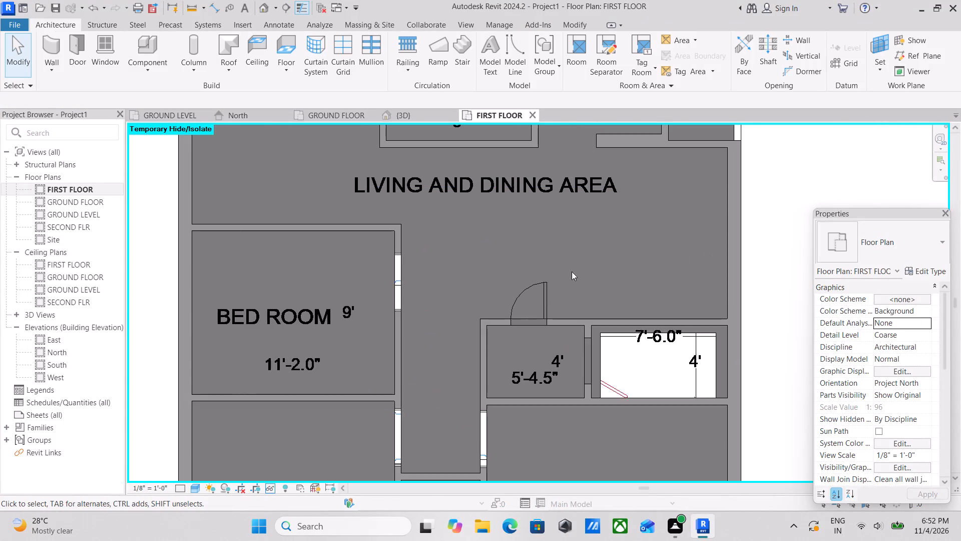
{"action": "scroll", "coordinate": [621, 310], "scroll_direction": "down", "scroll_amount": 2}
{"action": "middle_click_drag", "start_coordinate": [626, 314], "coordinate": [668, 374]}
{"action": "middle_click_drag", "start_coordinate": [566, 287], "coordinate": [586, 313]}
{"action": "scroll", "coordinate": [568, 313], "scroll_direction": "down", "scroll_amount": 1}
{"action": "middle_click_drag", "start_coordinate": [568, 313], "coordinate": [564, 256]}
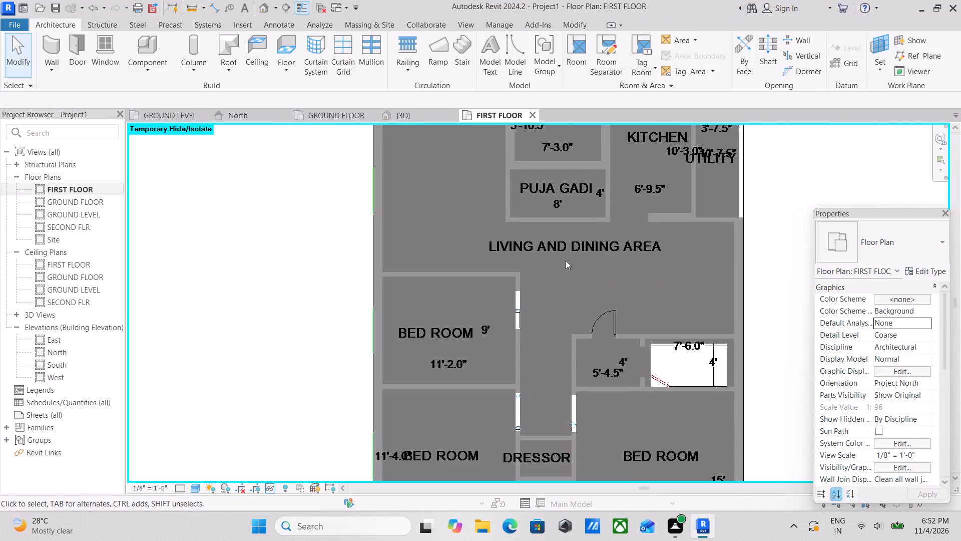
{"action": "scroll", "coordinate": [517, 306], "scroll_direction": "up", "scroll_amount": 1}
{"action": "middle_click_drag", "start_coordinate": [551, 282], "coordinate": [551, 302]}
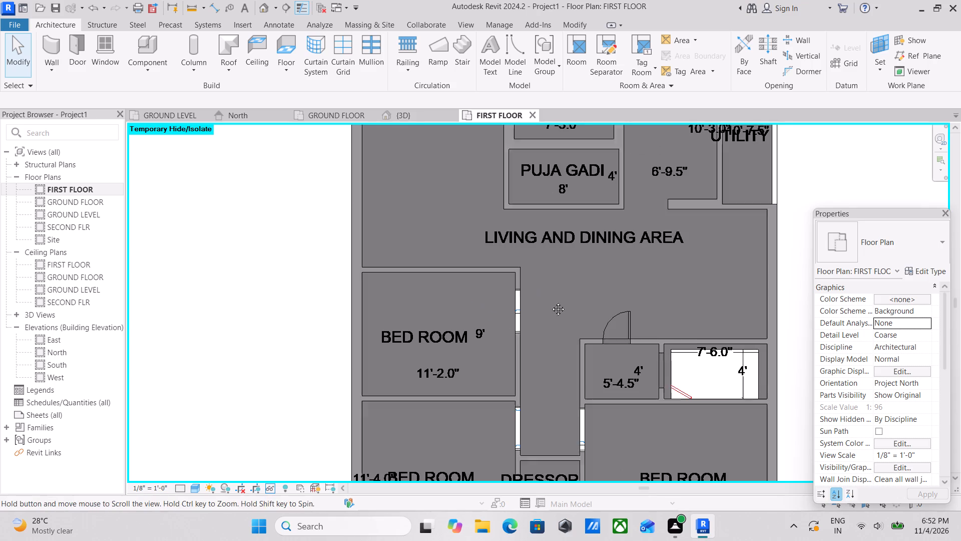
{"action": "middle_click_drag", "start_coordinate": [551, 302], "coordinate": [537, 409]}
{"action": "scroll", "coordinate": [541, 352], "scroll_direction": "up", "scroll_amount": 2}
{"action": "type", "text": "DR"}
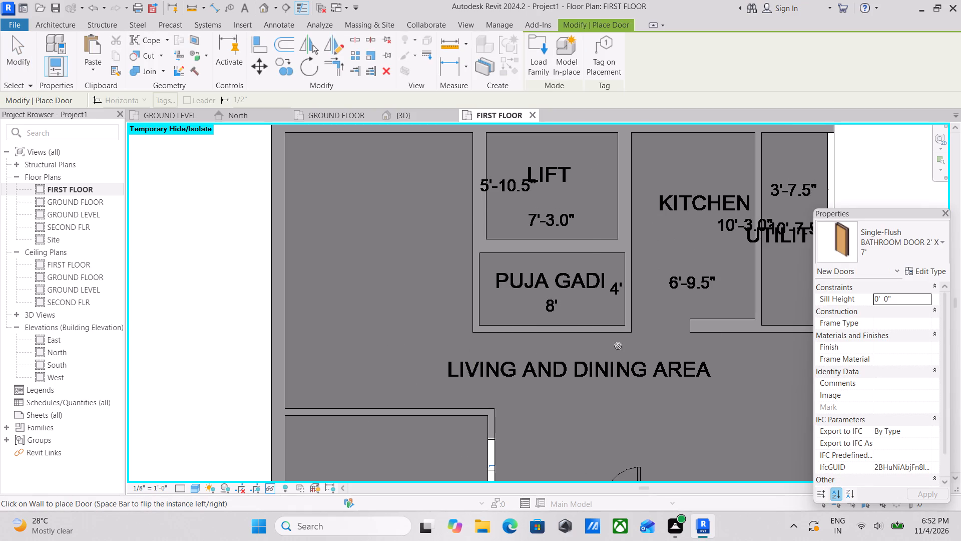
{"action": "left_click", "coordinate": [552, 328]}
{"action": "middle_click_drag", "start_coordinate": [559, 319], "coordinate": [565, 359]}
{"action": "scroll", "coordinate": [571, 330], "scroll_direction": "down", "scroll_amount": 1}
{"action": "middle_click_drag", "start_coordinate": [572, 350], "coordinate": [573, 370]}
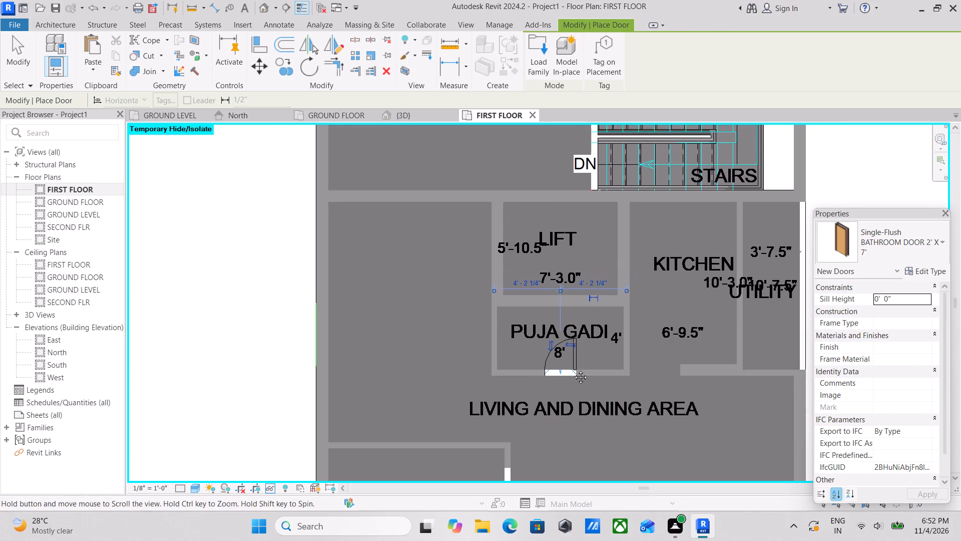
{"action": "middle_click_drag", "start_coordinate": [573, 370], "coordinate": [573, 380]}
{"action": "key", "text": "Escape"}
{"action": "middle_click_drag", "start_coordinate": [566, 262], "coordinate": [566, 367]}
{"action": "key", "text": "Escape"}
Examine the first-floor plan around the stairs, lift, kitchen and PUJA GADI for walls that still need doors or openings.
{"action": "scroll", "coordinate": [547, 340], "scroll_direction": "up", "scroll_amount": 3}
{"action": "scroll", "coordinate": [547, 340], "scroll_direction": "down", "scroll_amount": 3}
{"action": "middle_click", "coordinate": [547, 339]}
{"action": "scroll", "coordinate": [547, 339], "scroll_direction": "up", "scroll_amount": 1}
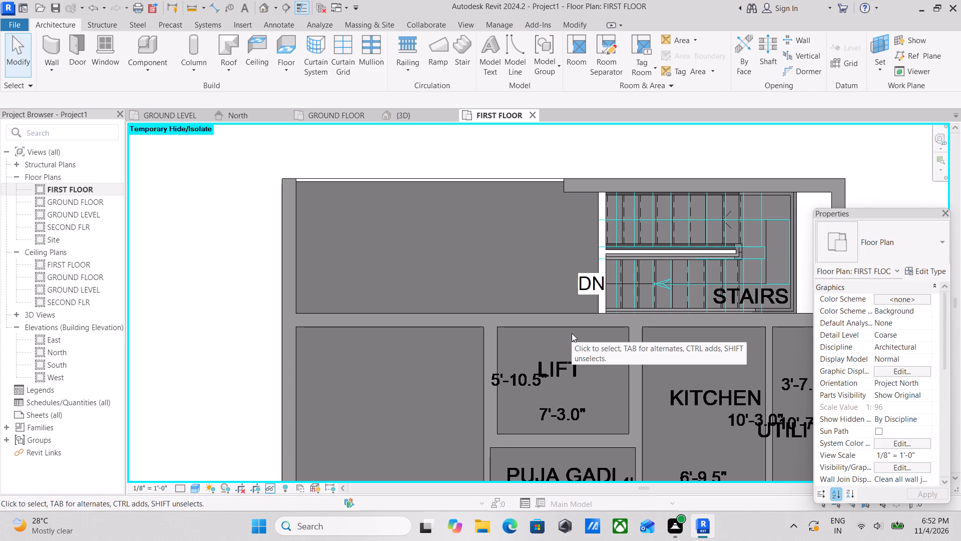
{"action": "scroll", "coordinate": [572, 333], "scroll_direction": "down", "scroll_amount": 2}
{"action": "middle_click_drag", "start_coordinate": [572, 333], "coordinate": [567, 335]}
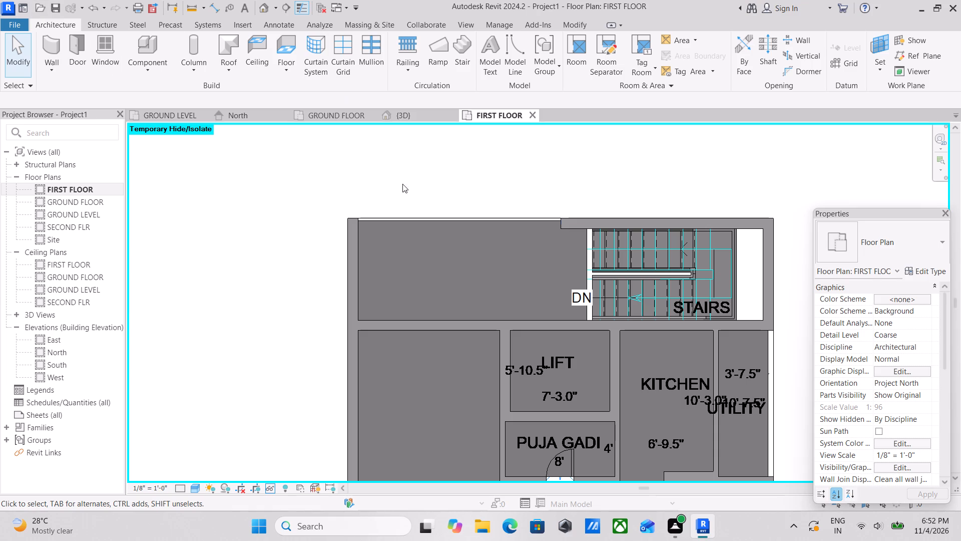
{"action": "scroll", "coordinate": [549, 333], "scroll_direction": "up", "scroll_amount": 3}
{"action": "middle_click_drag", "start_coordinate": [565, 336], "coordinate": [458, 313]}
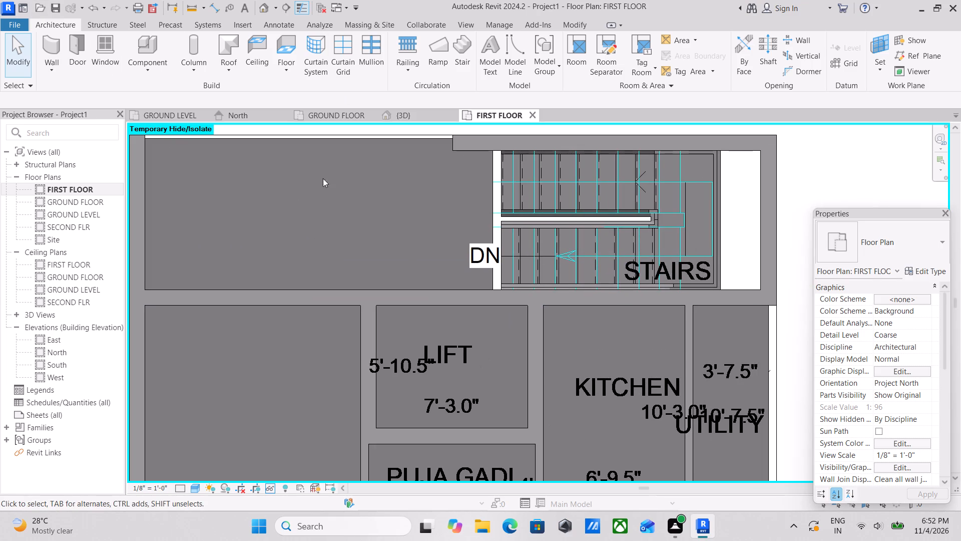
{"action": "scroll", "coordinate": [535, 260], "scroll_direction": "down", "scroll_amount": 1}
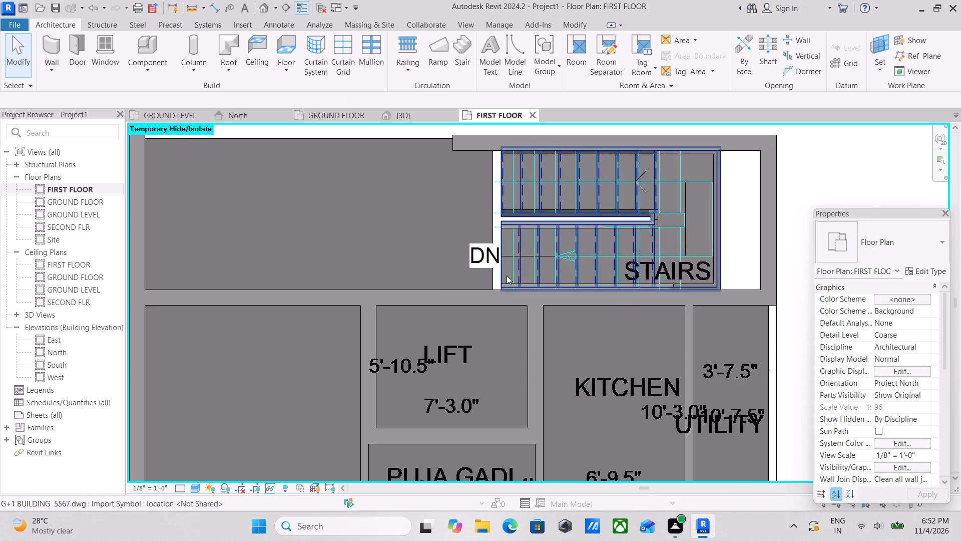
{"action": "scroll", "coordinate": [507, 276], "scroll_direction": "down", "scroll_amount": 4}
{"action": "middle_click_drag", "start_coordinate": [421, 244], "coordinate": [414, 184]}
{"action": "middle_click_drag", "start_coordinate": [466, 325], "coordinate": [484, 265]}
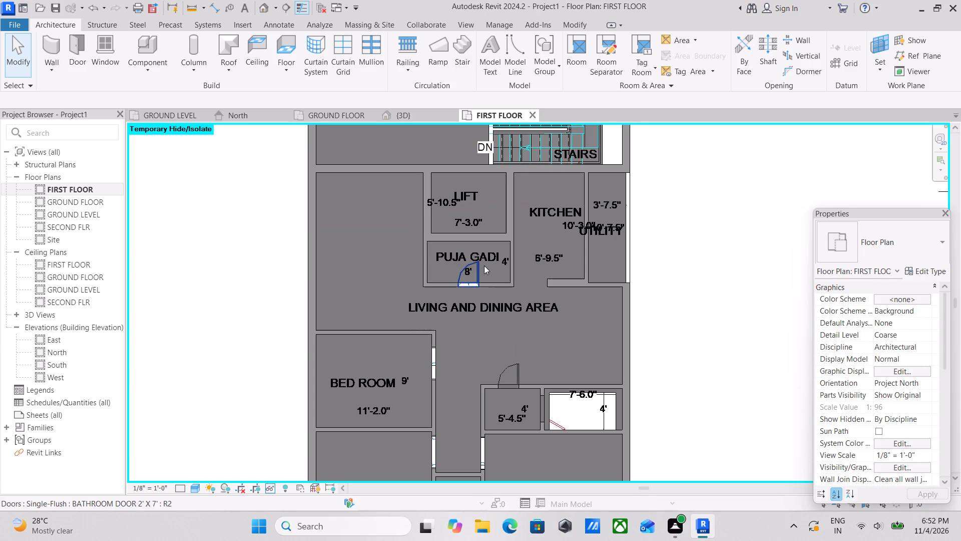
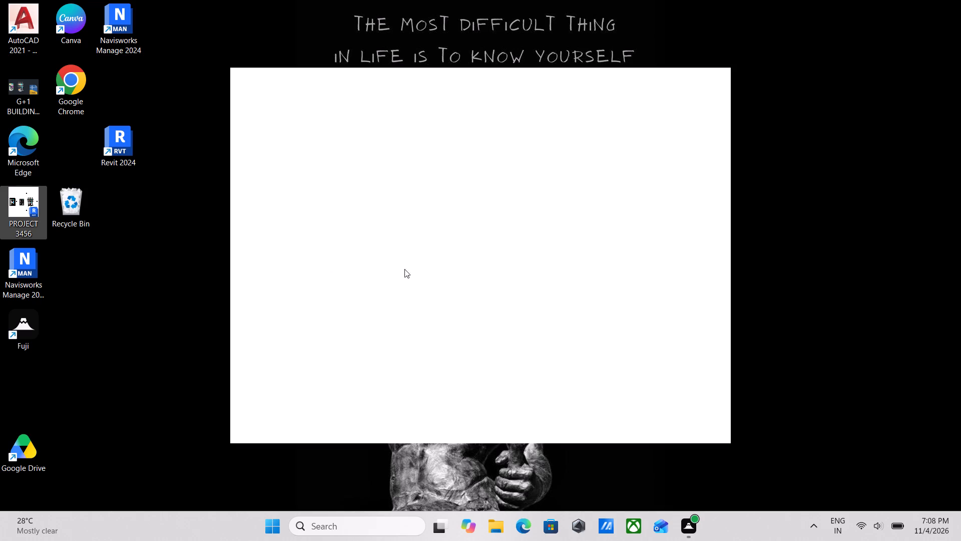
Reopen the PROJECT 3456 Revit project file from the desktop.
{"action": "scroll", "coordinate": [960, 384], "scroll_direction": "down", "scroll_amount": 1}
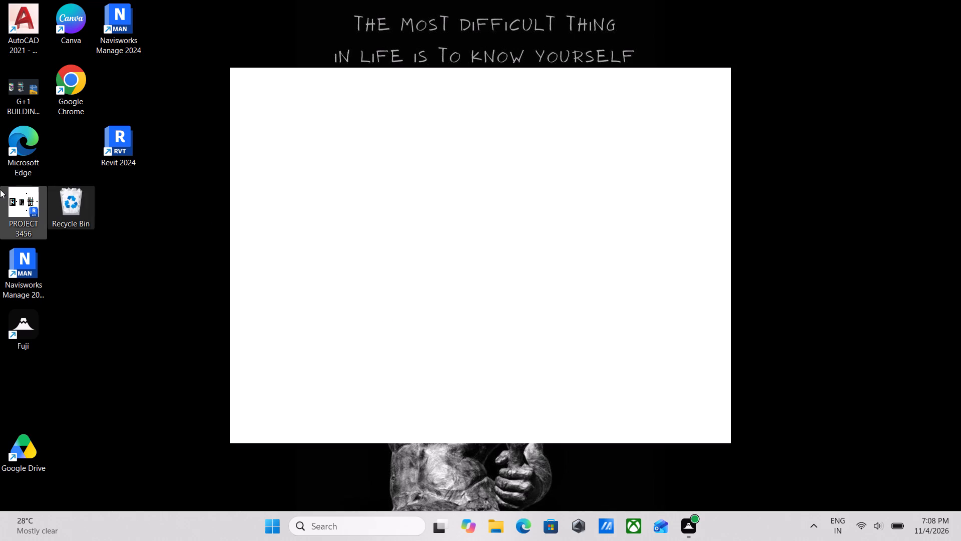
{"action": "double_click", "coordinate": [25, 192]}
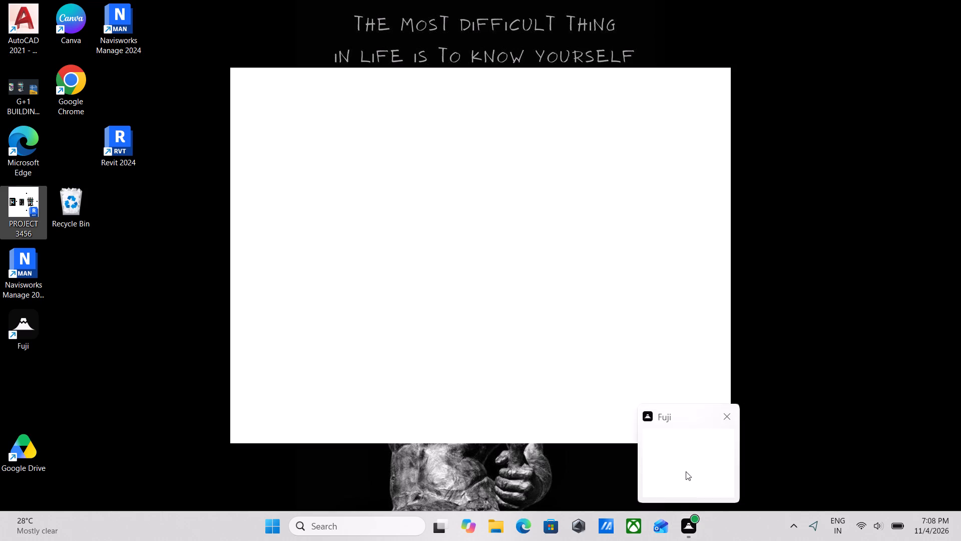
{"action": "triple_click", "coordinate": [10, 202]}
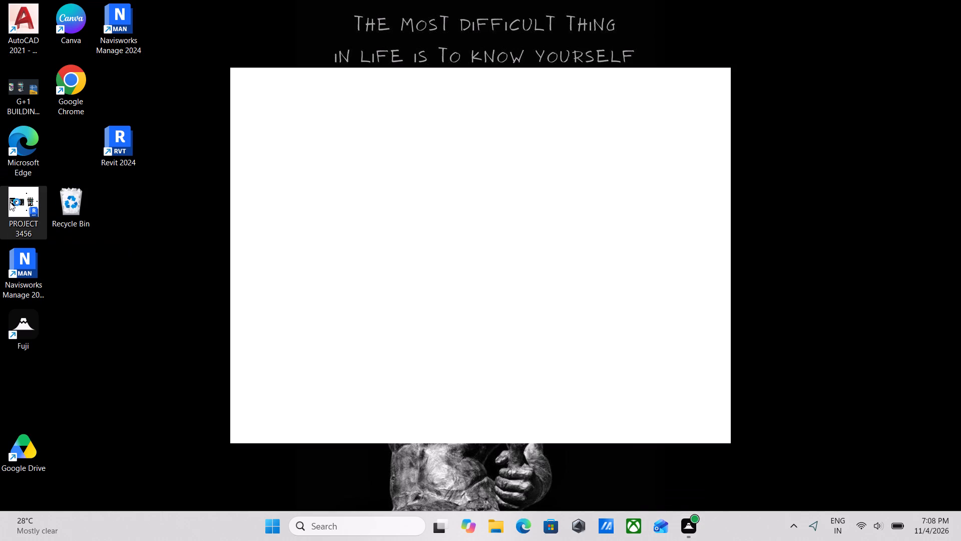
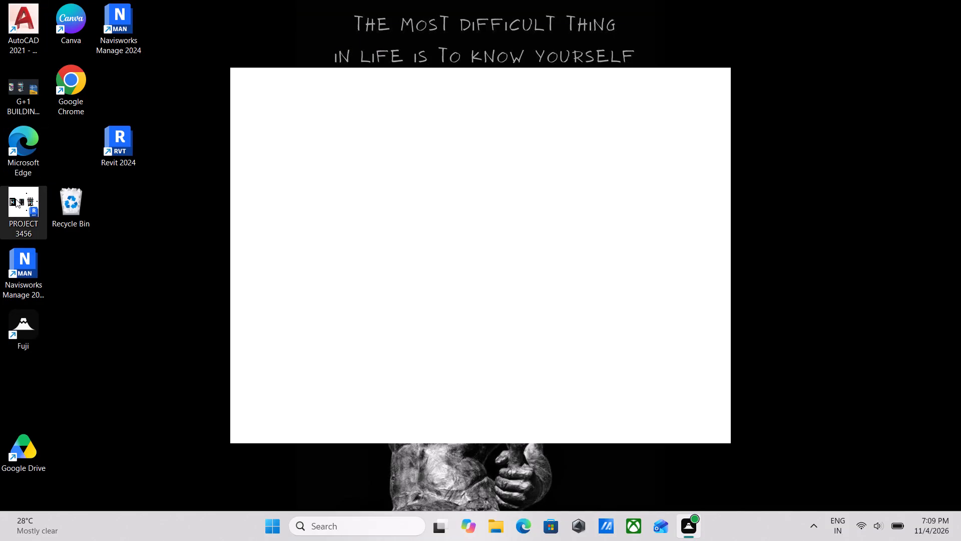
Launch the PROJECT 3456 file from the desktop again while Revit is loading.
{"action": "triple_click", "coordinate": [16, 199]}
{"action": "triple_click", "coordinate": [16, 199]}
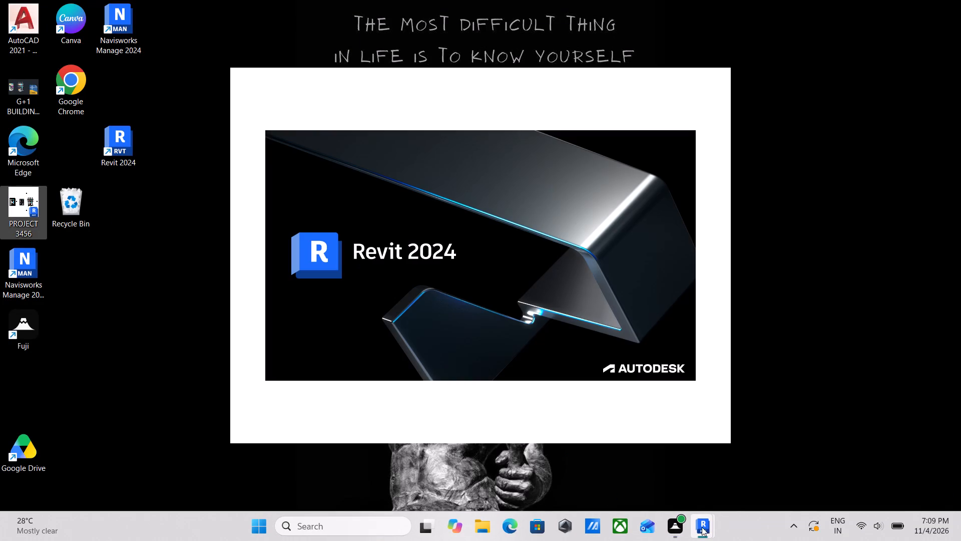
Close the surplus Revit 2024 instances started by the repeated launches of the project file.
{"action": "left_click", "coordinate": [944, 421]}
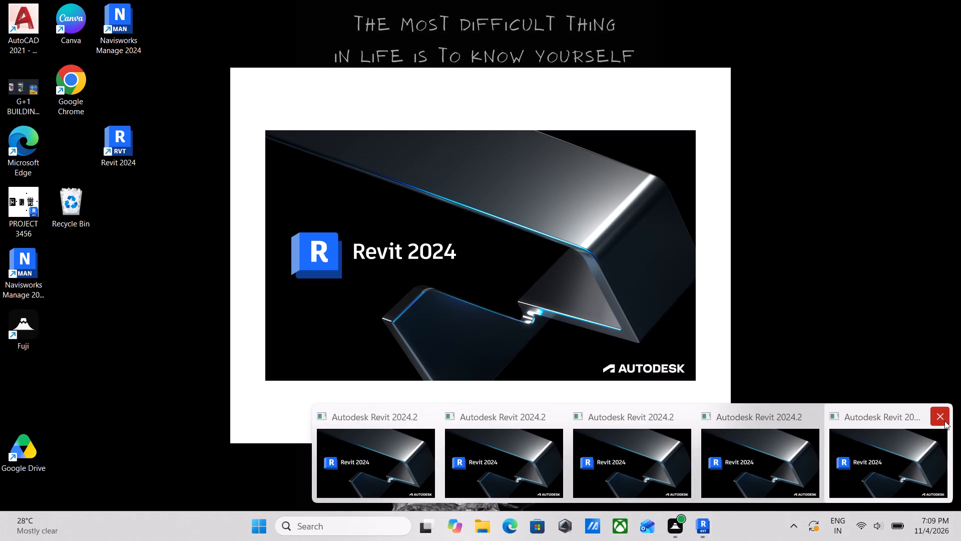
{"action": "left_click", "coordinate": [937, 420]}
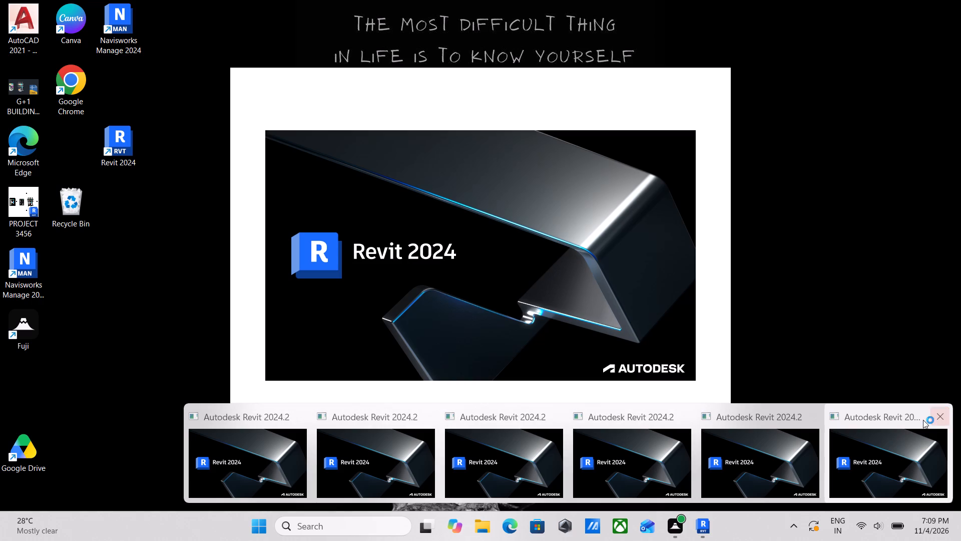
{"action": "left_click", "coordinate": [937, 419]}
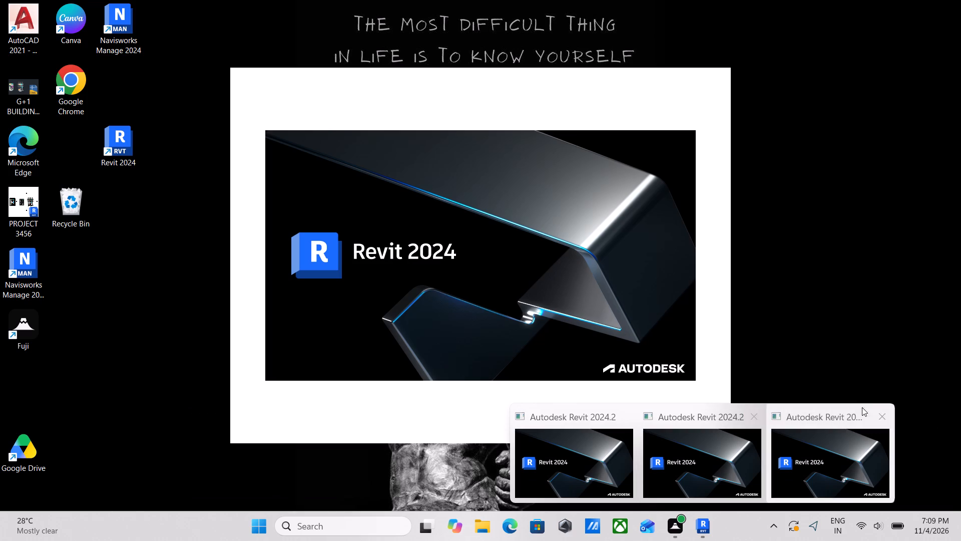
{"action": "left_click", "coordinate": [886, 414]}
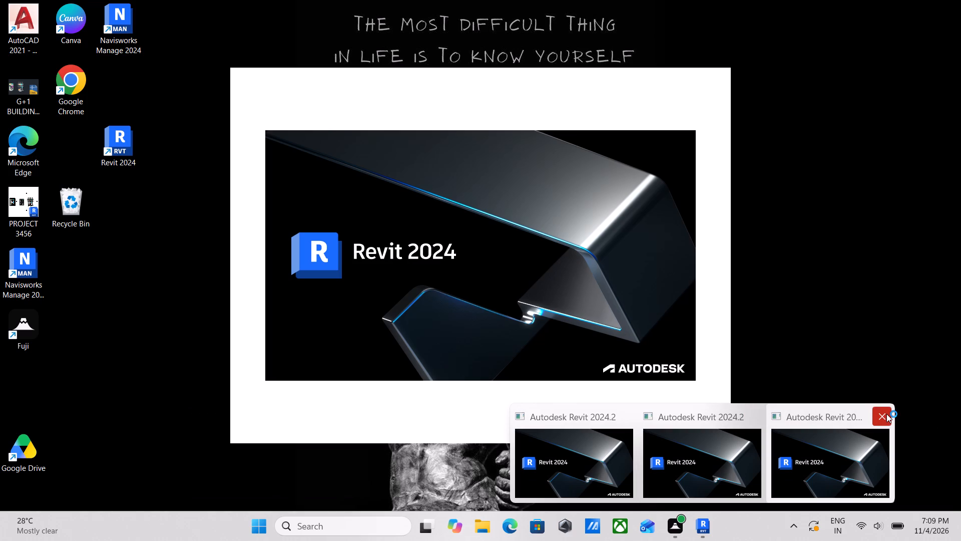
{"action": "left_click", "coordinate": [877, 419]}
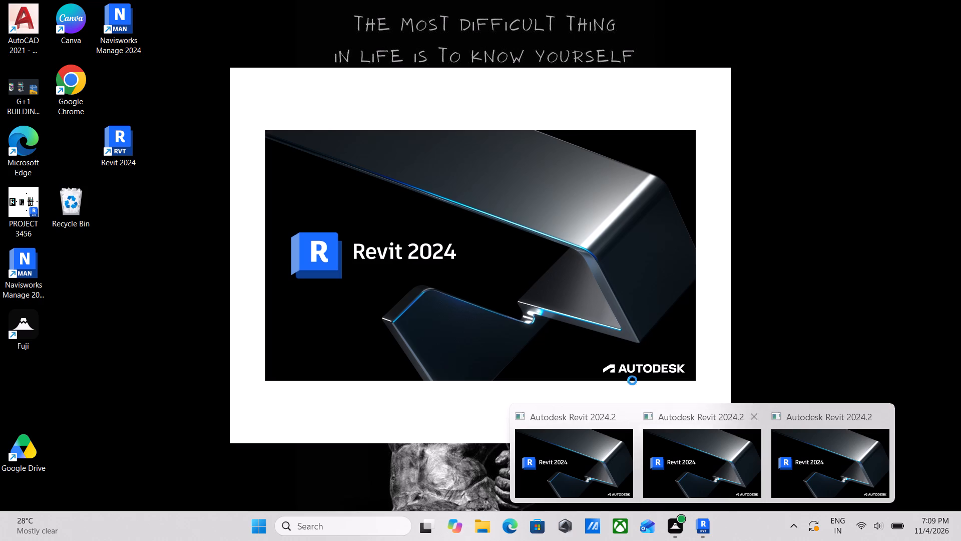
{"action": "left_click", "coordinate": [577, 264]}
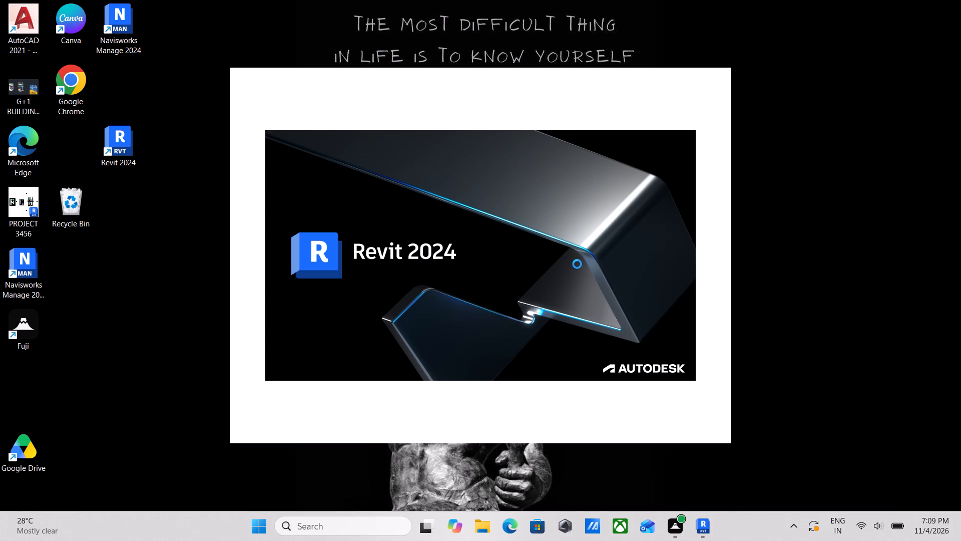
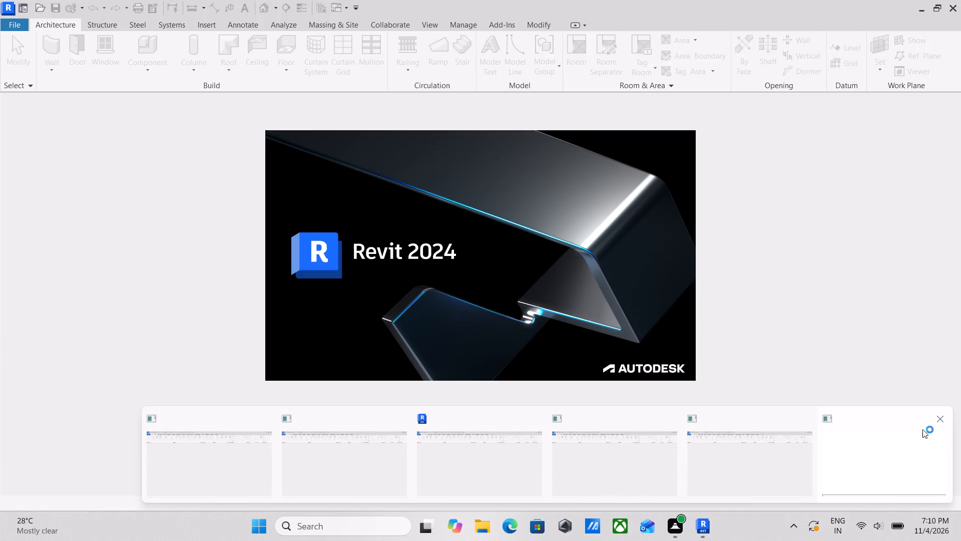
Close the last of the surplus Revit 2024 windows that are still loading.
{"action": "left_click", "coordinate": [937, 419]}
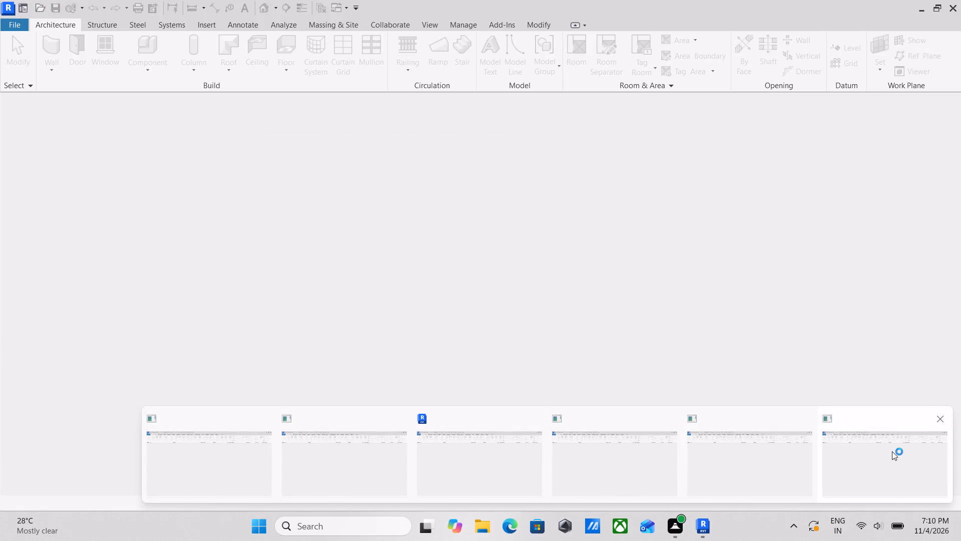
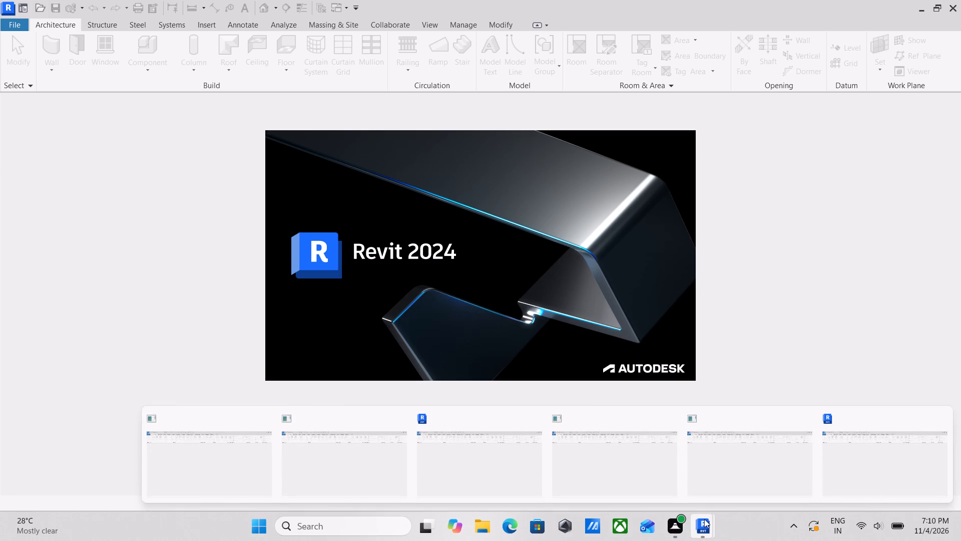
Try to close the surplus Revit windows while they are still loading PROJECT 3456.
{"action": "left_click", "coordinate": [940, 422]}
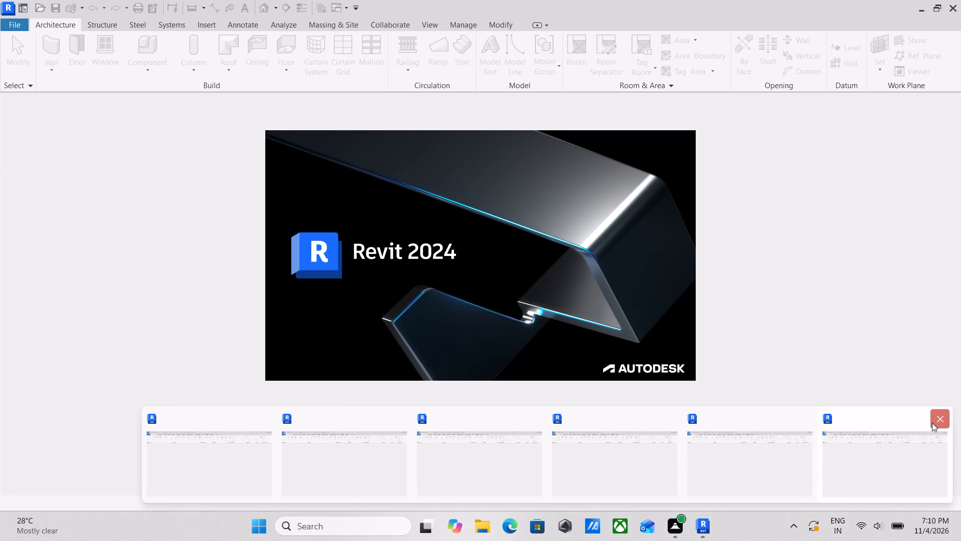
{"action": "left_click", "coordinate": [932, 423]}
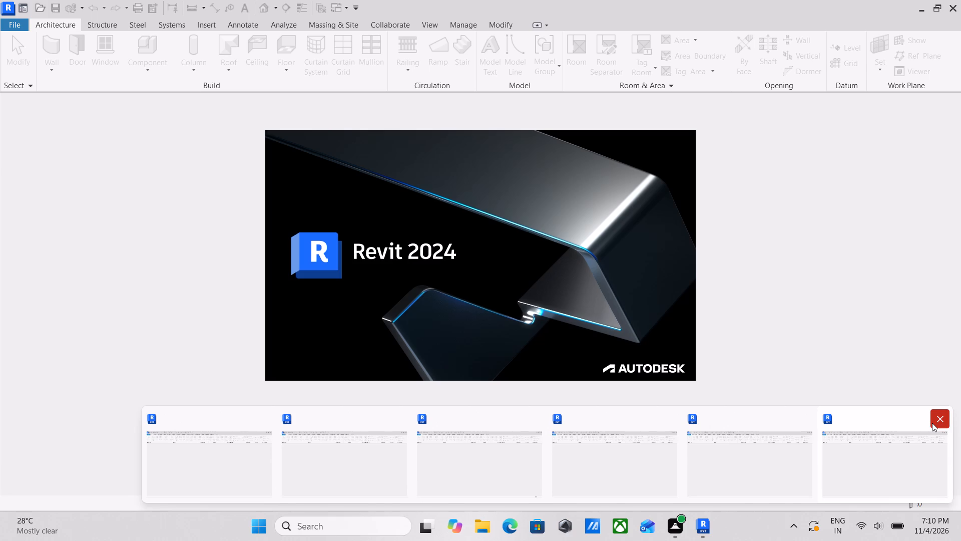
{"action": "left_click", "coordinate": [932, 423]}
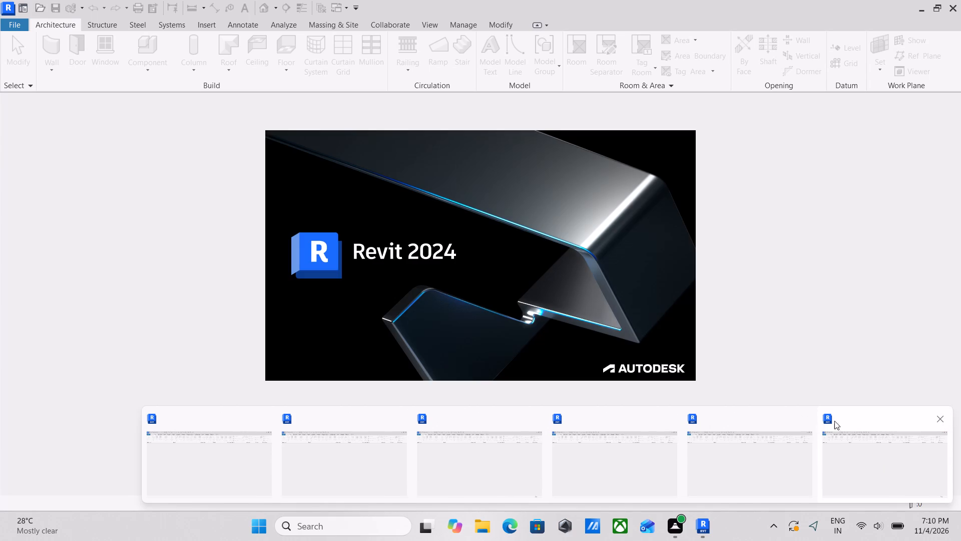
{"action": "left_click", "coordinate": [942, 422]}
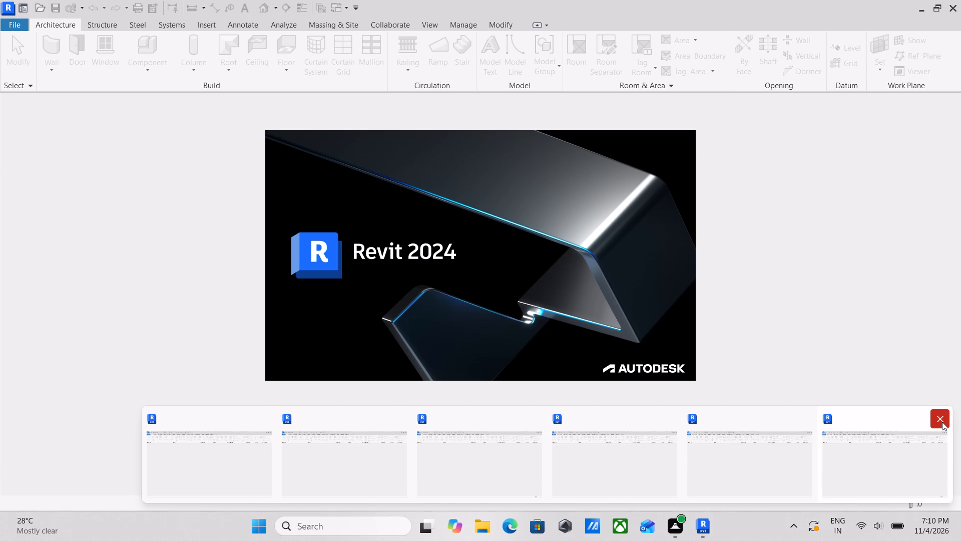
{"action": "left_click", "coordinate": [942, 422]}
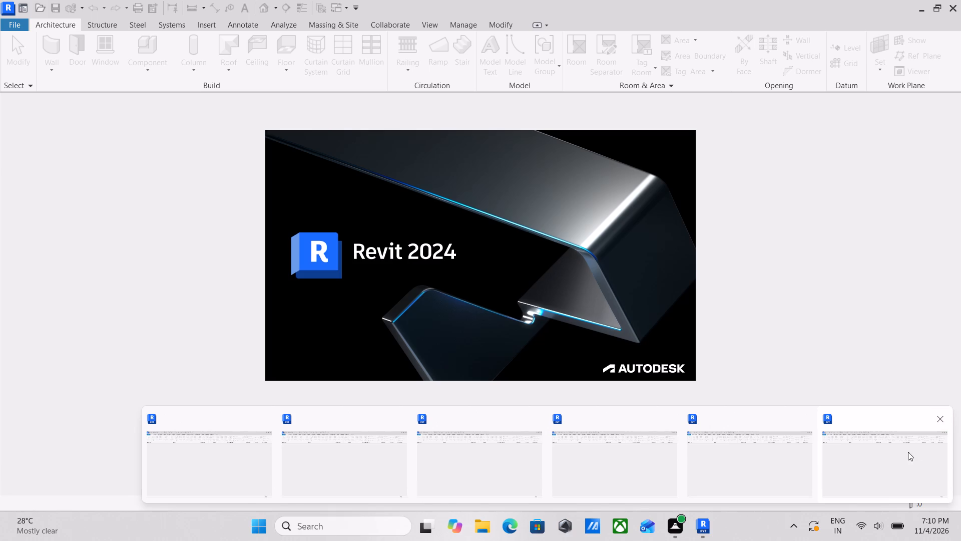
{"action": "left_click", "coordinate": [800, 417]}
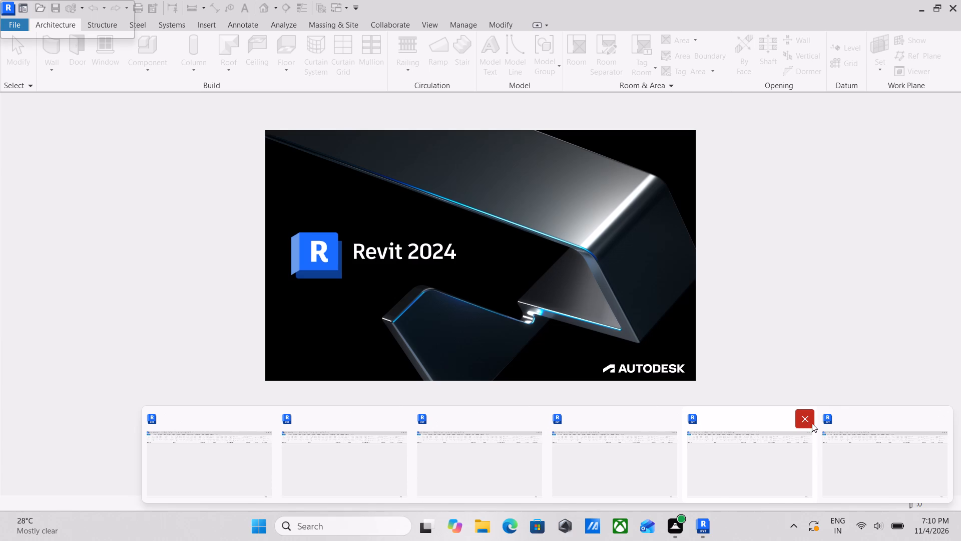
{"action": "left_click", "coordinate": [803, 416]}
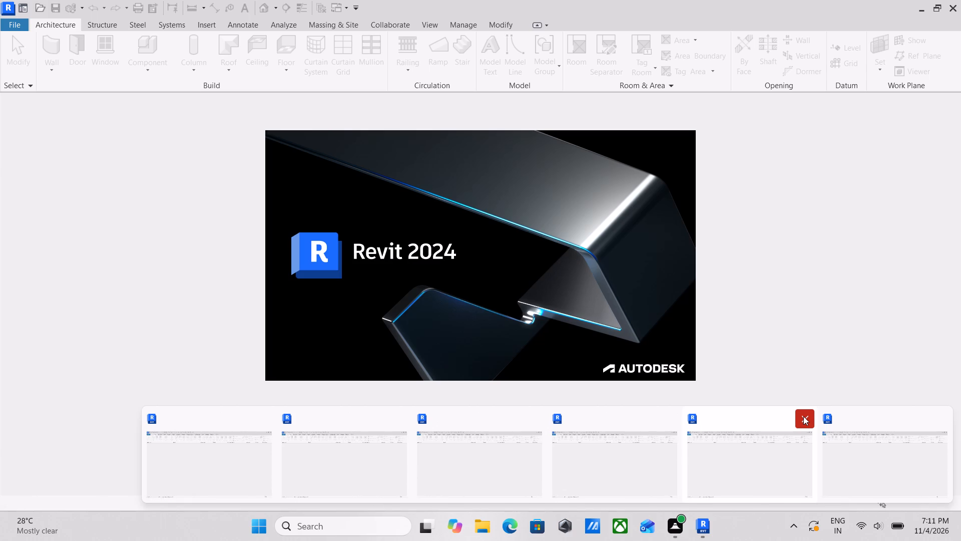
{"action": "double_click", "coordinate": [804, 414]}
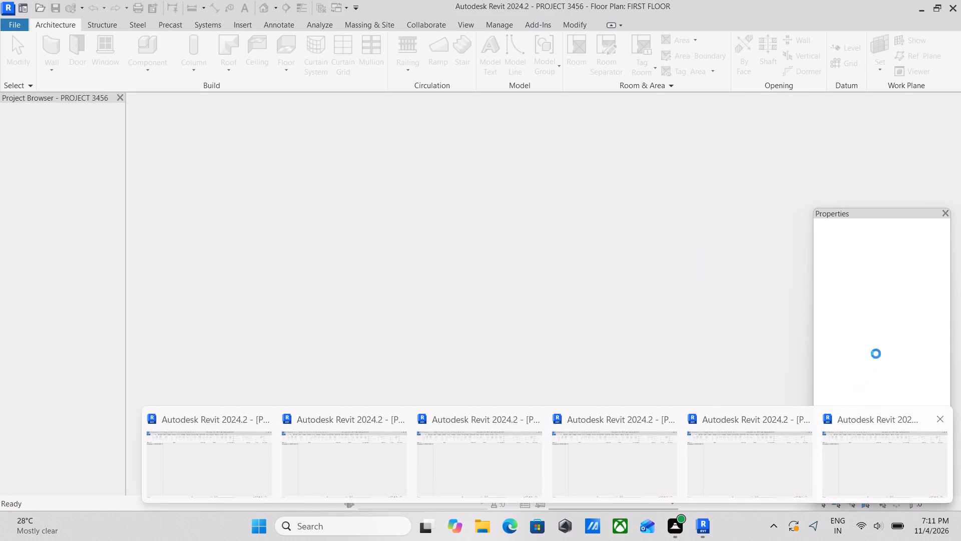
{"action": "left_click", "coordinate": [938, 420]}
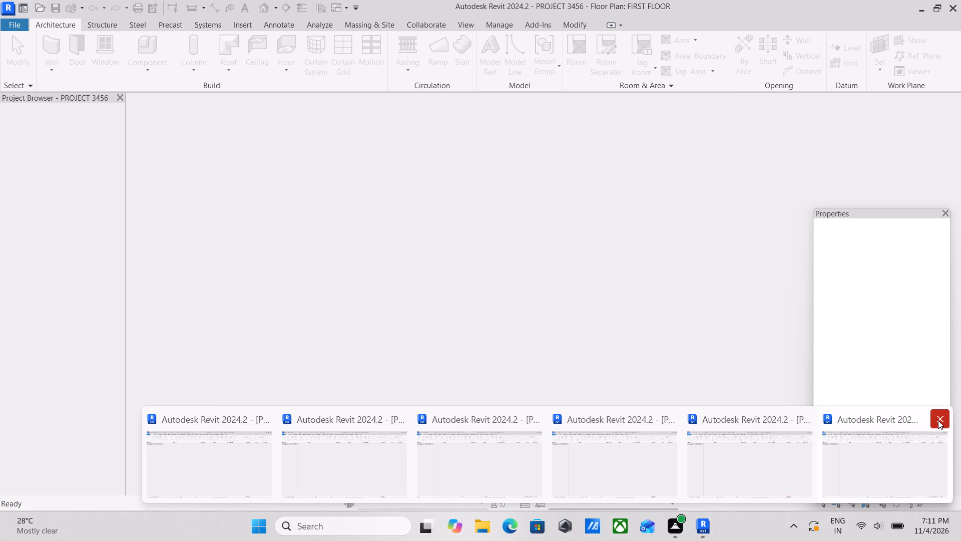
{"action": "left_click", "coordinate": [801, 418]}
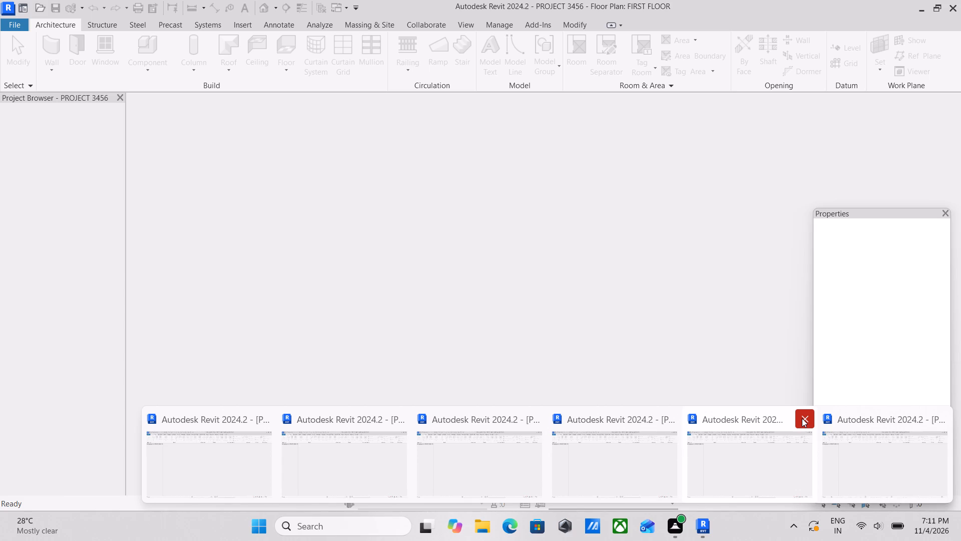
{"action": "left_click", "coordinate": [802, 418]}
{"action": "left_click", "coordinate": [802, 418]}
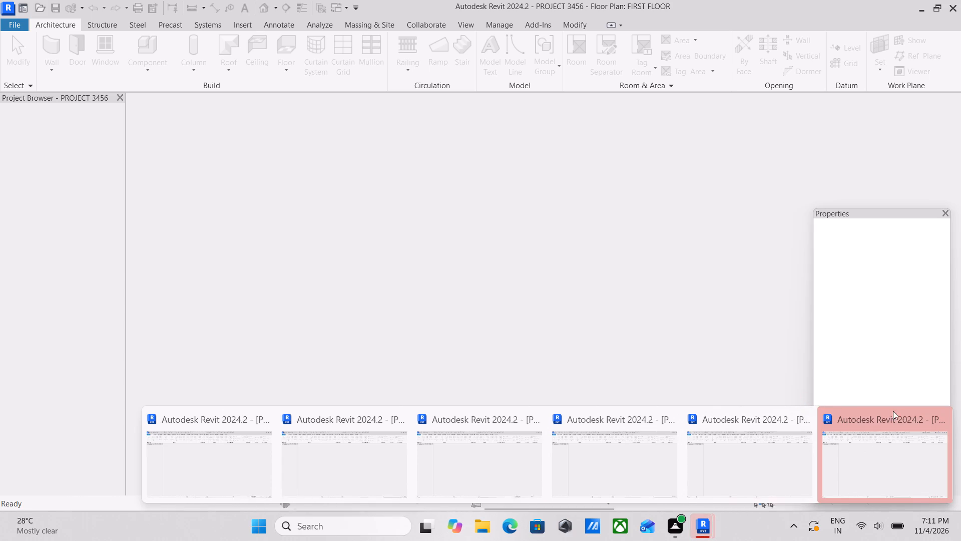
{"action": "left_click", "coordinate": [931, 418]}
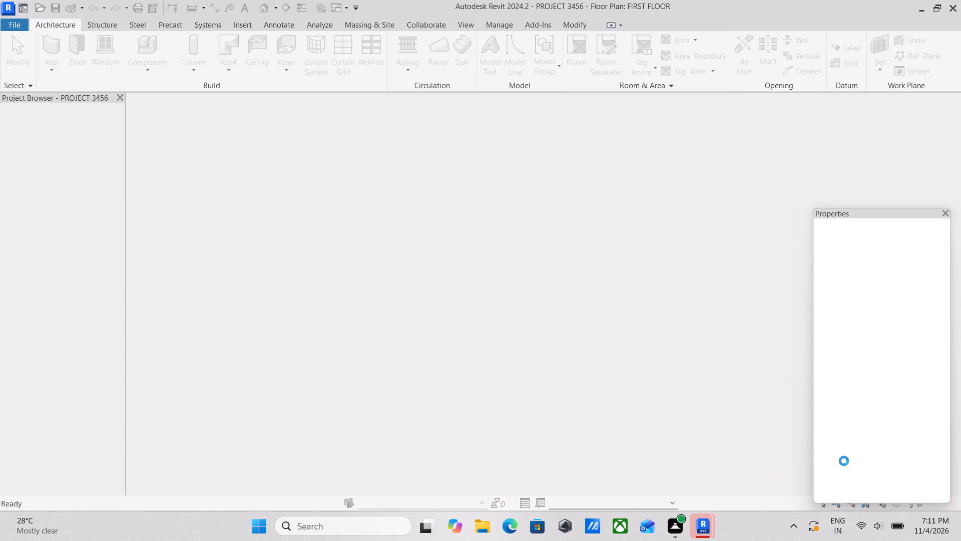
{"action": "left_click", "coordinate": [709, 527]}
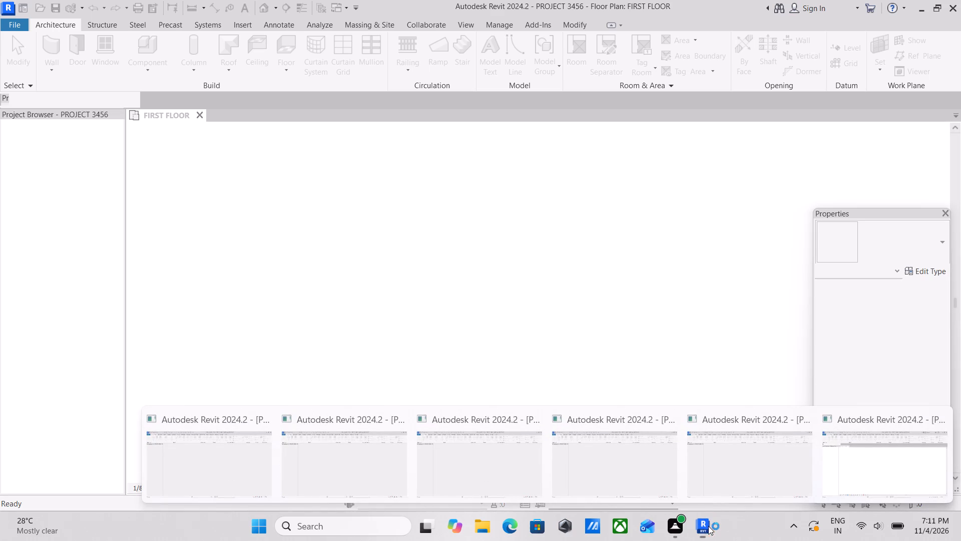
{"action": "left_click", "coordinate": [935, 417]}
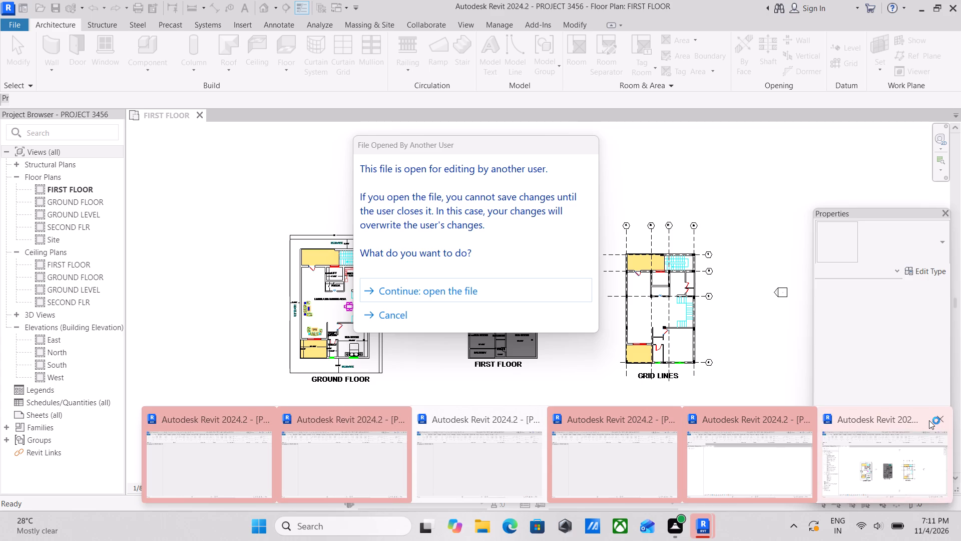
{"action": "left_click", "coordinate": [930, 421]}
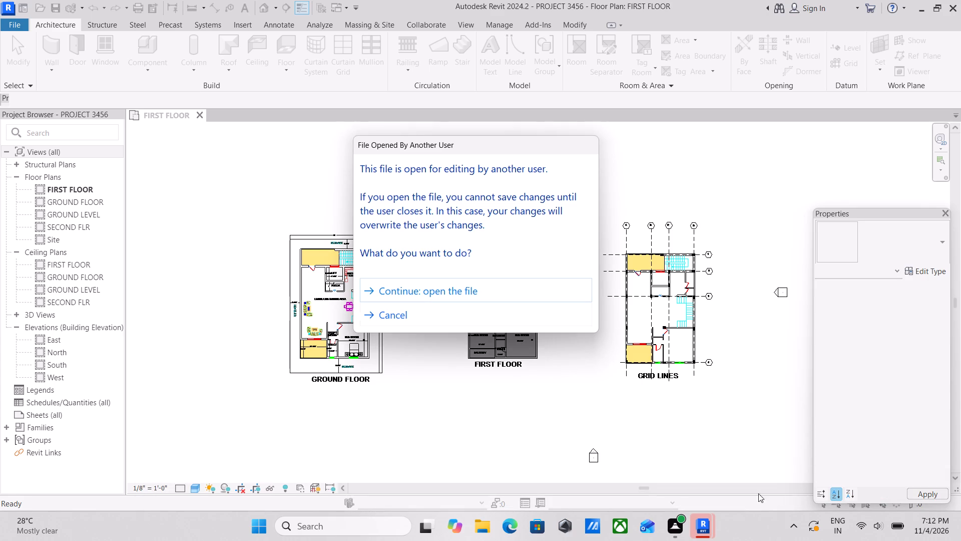
Close surplus Revit windows one after another, cancelling the opening of PROJECT 3456 at each File Opened By Another User prompt.
{"action": "left_click", "coordinate": [695, 520]}
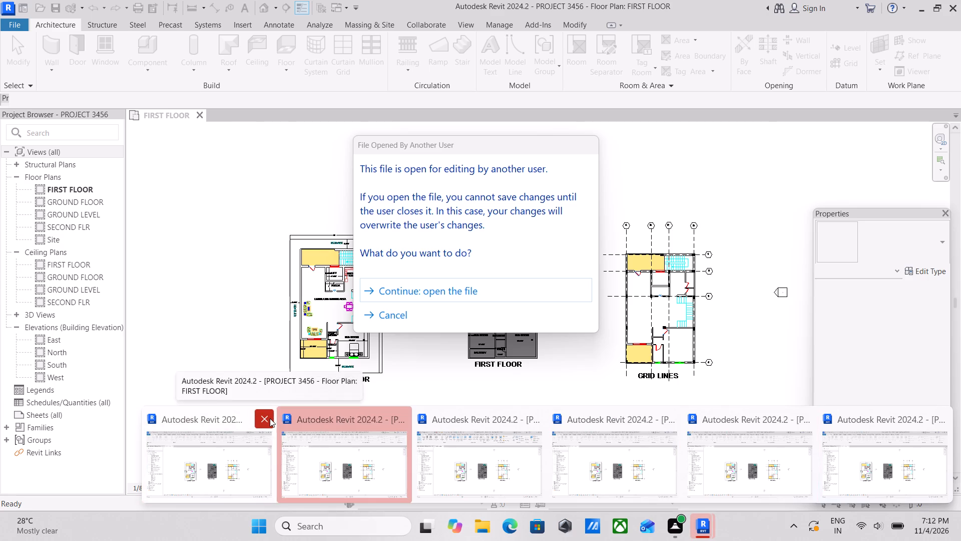
{"action": "left_click", "coordinate": [270, 418]}
{"action": "left_click", "coordinate": [431, 315]}
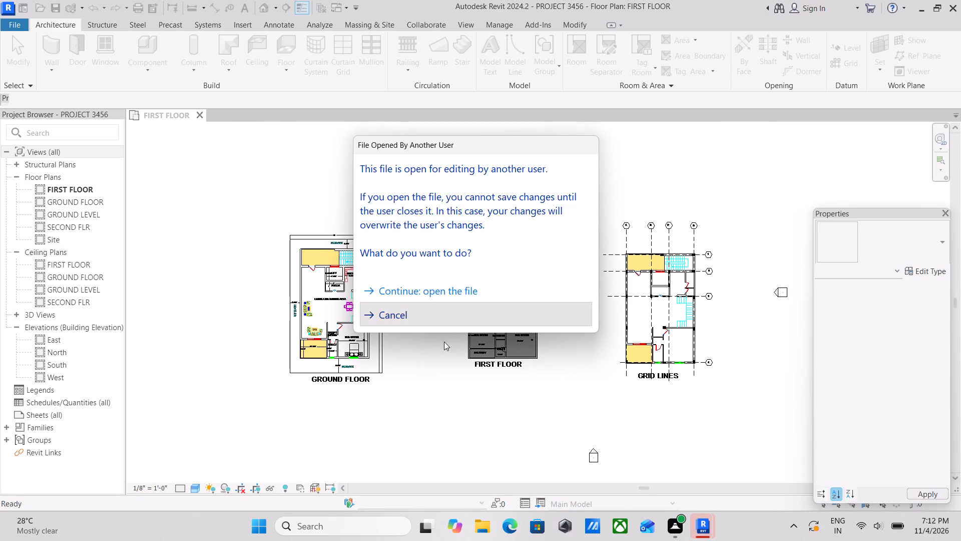
{"action": "left_click", "coordinate": [699, 531]}
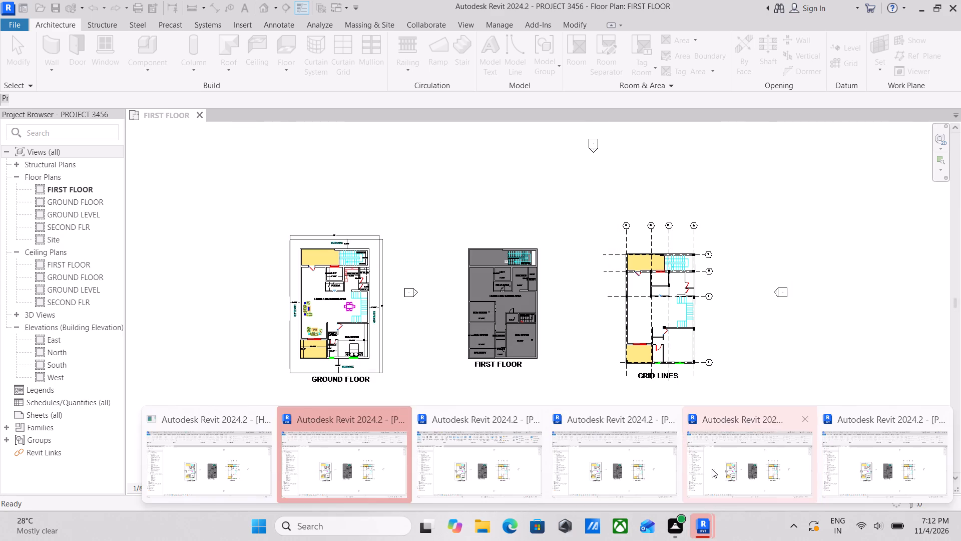
{"action": "left_click", "coordinate": [942, 419]}
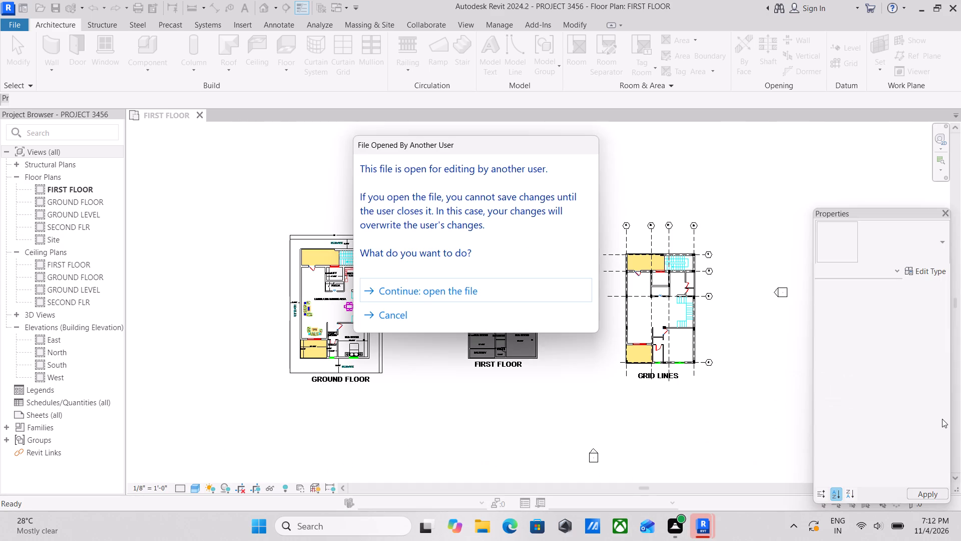
{"action": "left_click", "coordinate": [400, 321]}
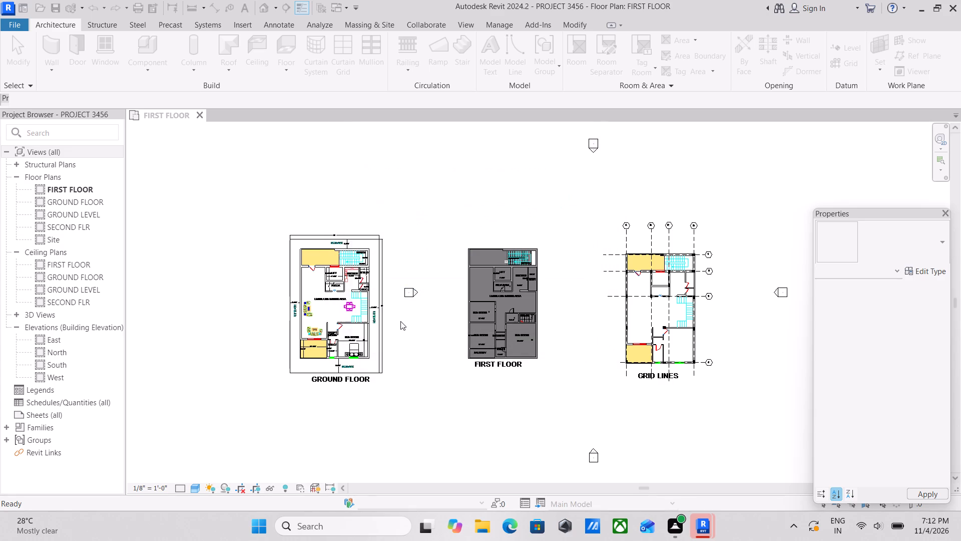
{"action": "left_click", "coordinate": [698, 522]}
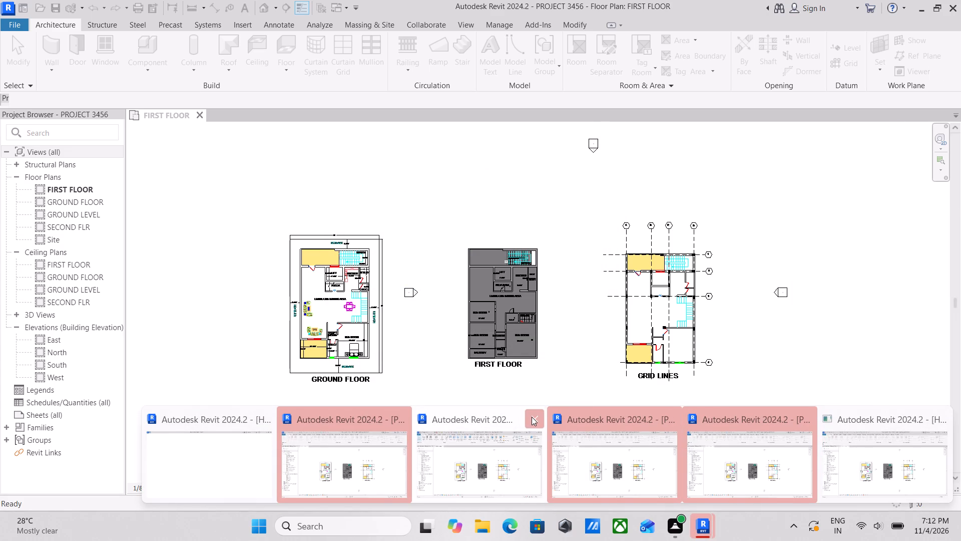
{"action": "double_click", "coordinate": [532, 417]}
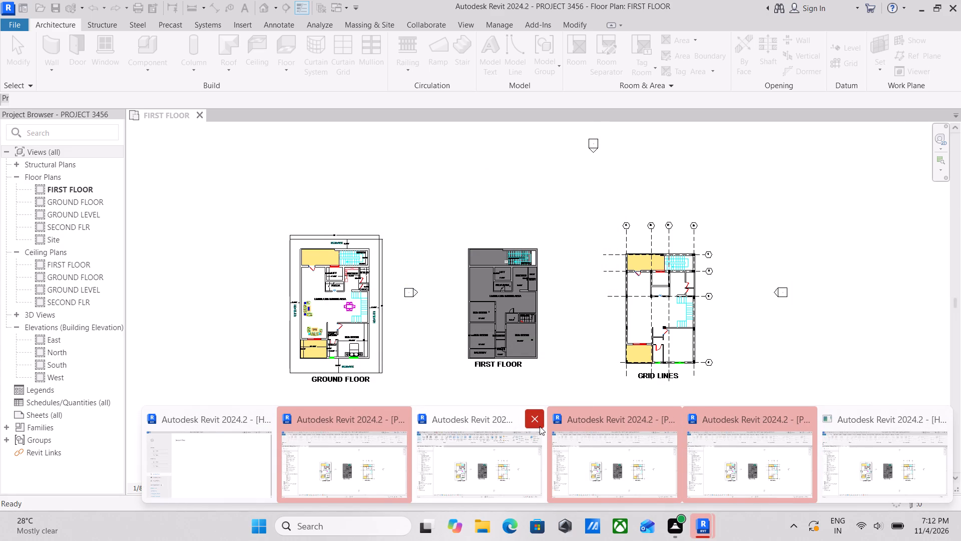
{"action": "left_click", "coordinate": [540, 426]}
{"action": "double_click", "coordinate": [537, 421]}
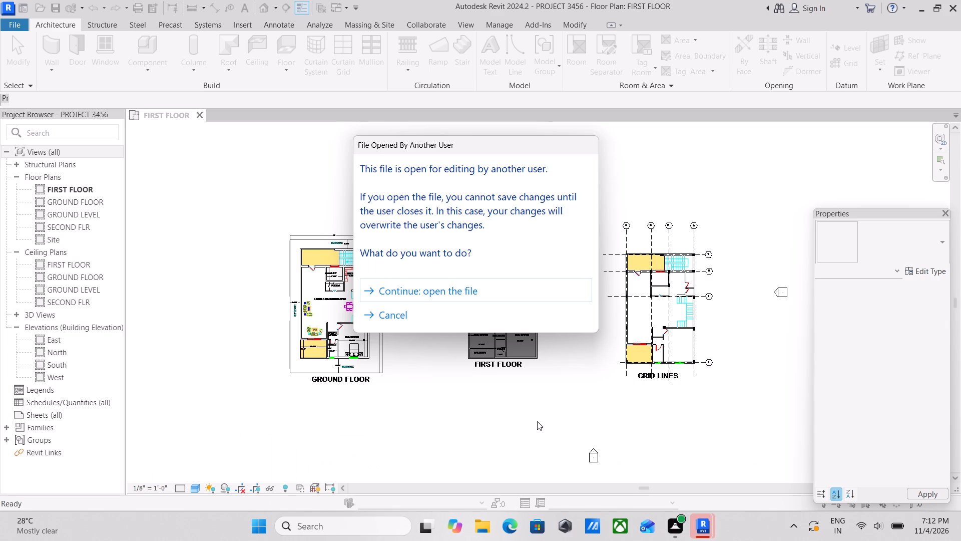
{"action": "left_click", "coordinate": [407, 317]}
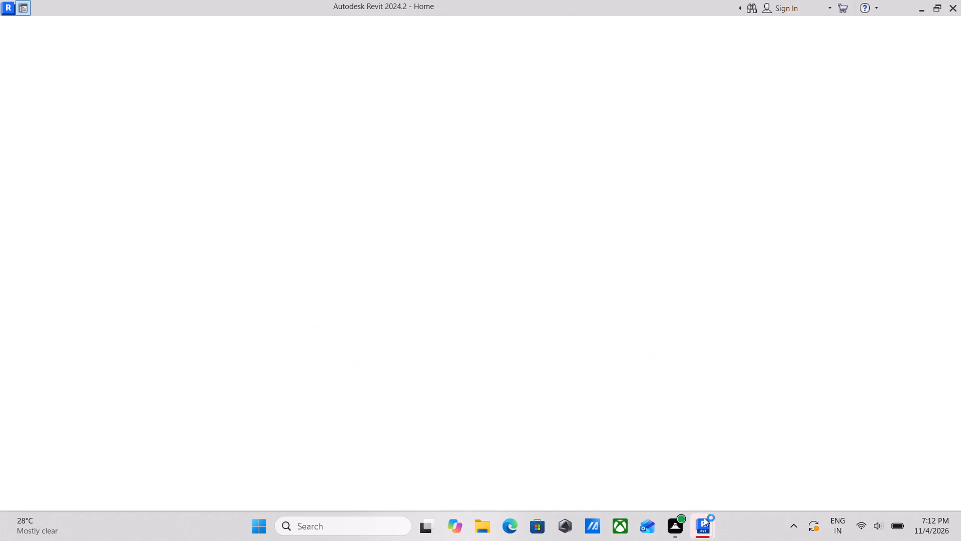
Close the two surplus Revit Home windows and one duplicate PROJECT 3456 window, keeping a single Revit instance.
{"action": "scroll", "coordinate": [912, 430], "scroll_direction": "down", "scroll_amount": 1}
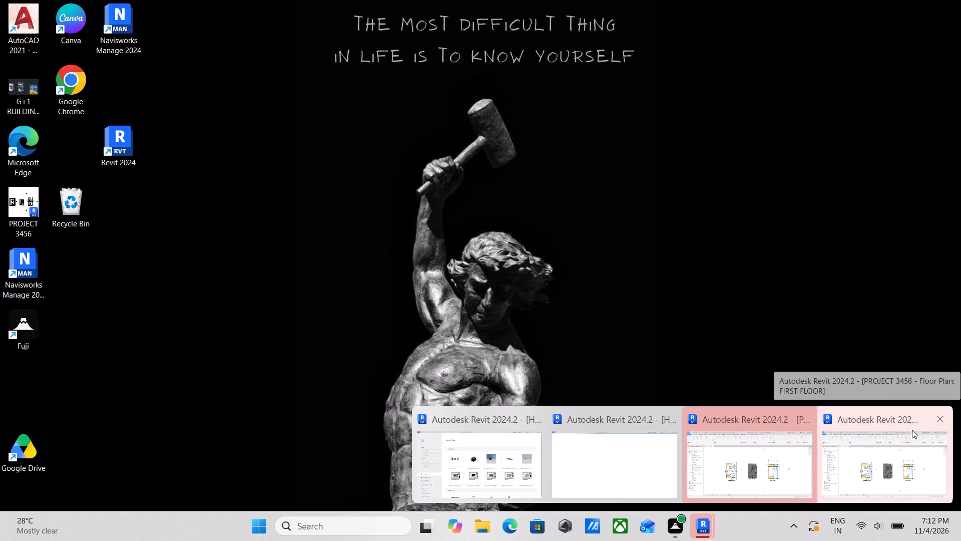
{"action": "scroll", "coordinate": [912, 430], "scroll_direction": "down", "scroll_amount": 1}
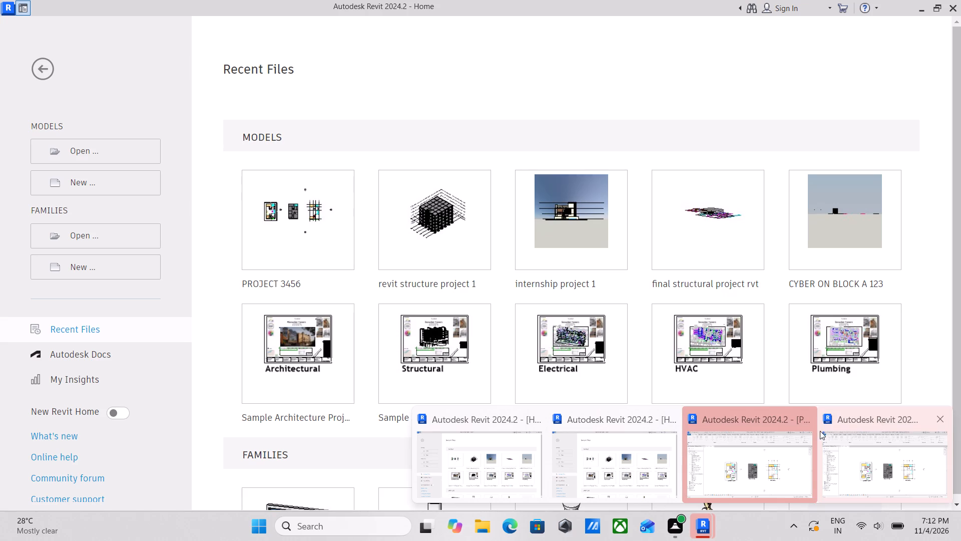
{"action": "left_click", "coordinate": [538, 418]}
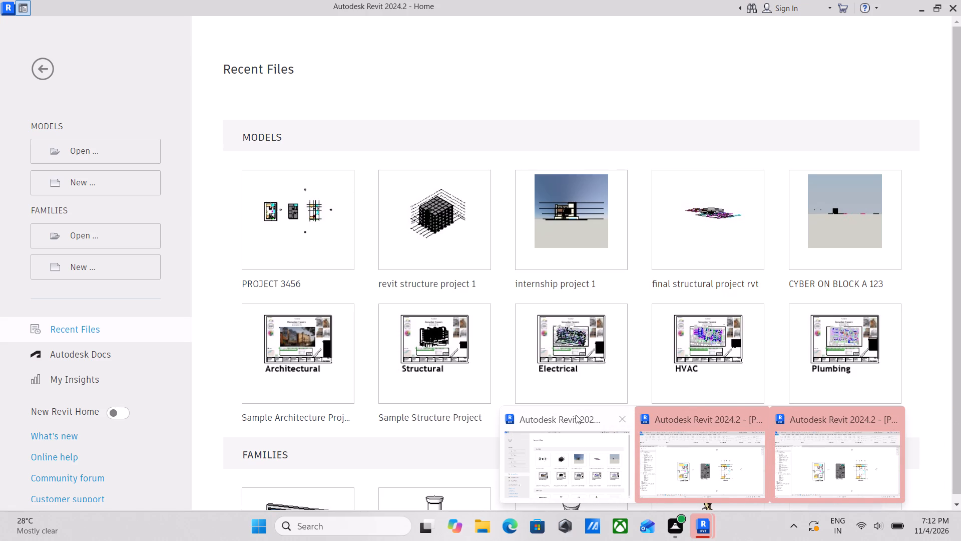
{"action": "left_click", "coordinate": [622, 414]}
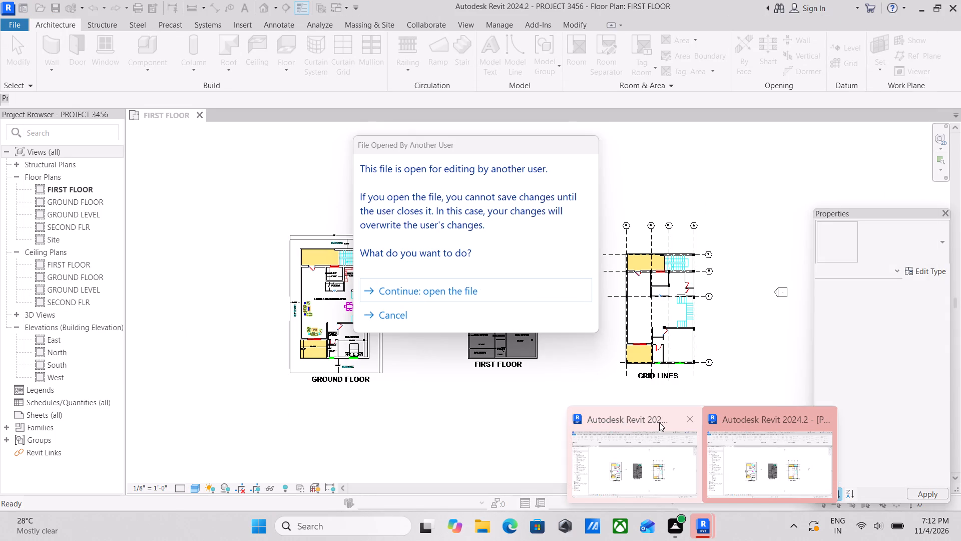
{"action": "left_click", "coordinate": [693, 415]}
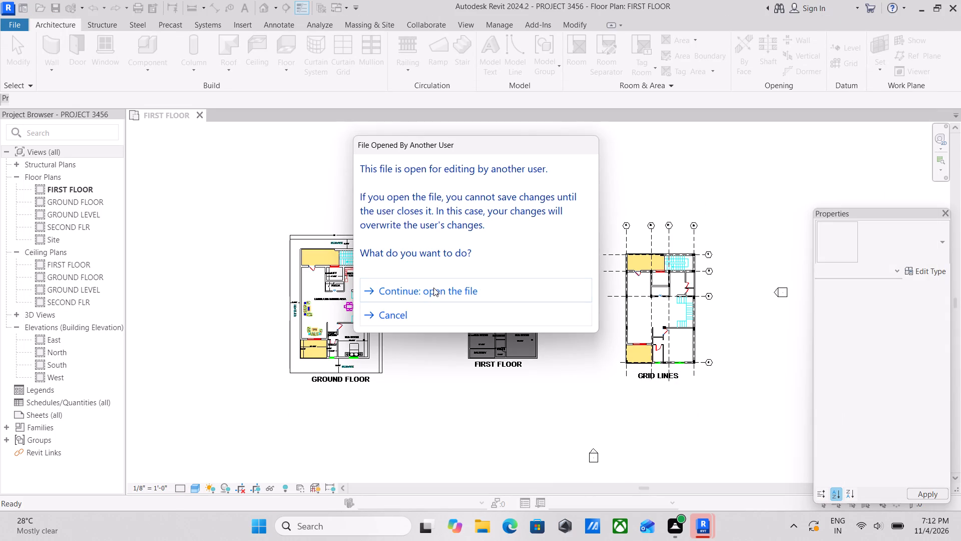
Choose to continue opening the PROJECT 3456 file in the remaining Revit window.
{"action": "left_click", "coordinate": [433, 288]}
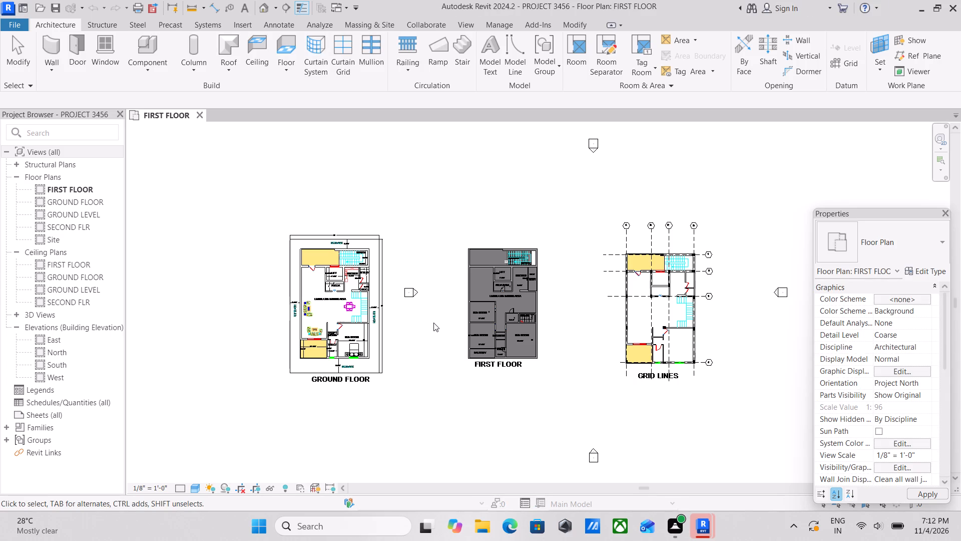
Examine the FIRST FLOOR plan, checking its rooms, doors and openings against the neighbouring ground-floor and grid-line drawings.
{"action": "scroll", "coordinate": [409, 292], "scroll_direction": "up", "scroll_amount": 3}
{"action": "scroll", "coordinate": [573, 391], "scroll_direction": "up", "scroll_amount": 2}
{"action": "scroll", "coordinate": [492, 394], "scroll_direction": "up", "scroll_amount": 3}
{"action": "scroll", "coordinate": [485, 385], "scroll_direction": "down", "scroll_amount": 1}
{"action": "middle_click_drag", "start_coordinate": [485, 385], "coordinate": [486, 382], "text": "shift"}
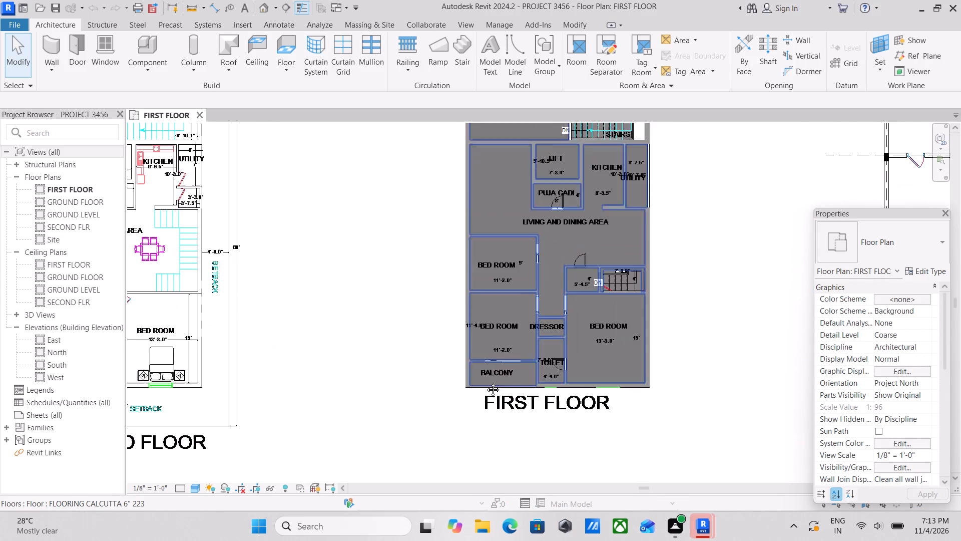
{"action": "middle_click_drag", "start_coordinate": [486, 382], "coordinate": [520, 301], "text": "shift"}
{"action": "scroll", "coordinate": [518, 338], "scroll_direction": "down", "scroll_amount": 1}
{"action": "middle_click_drag", "start_coordinate": [517, 338], "coordinate": [385, 478]}
{"action": "scroll", "coordinate": [327, 307], "scroll_direction": "down", "scroll_amount": 1}
{"action": "middle_click_drag", "start_coordinate": [327, 308], "coordinate": [333, 341]}
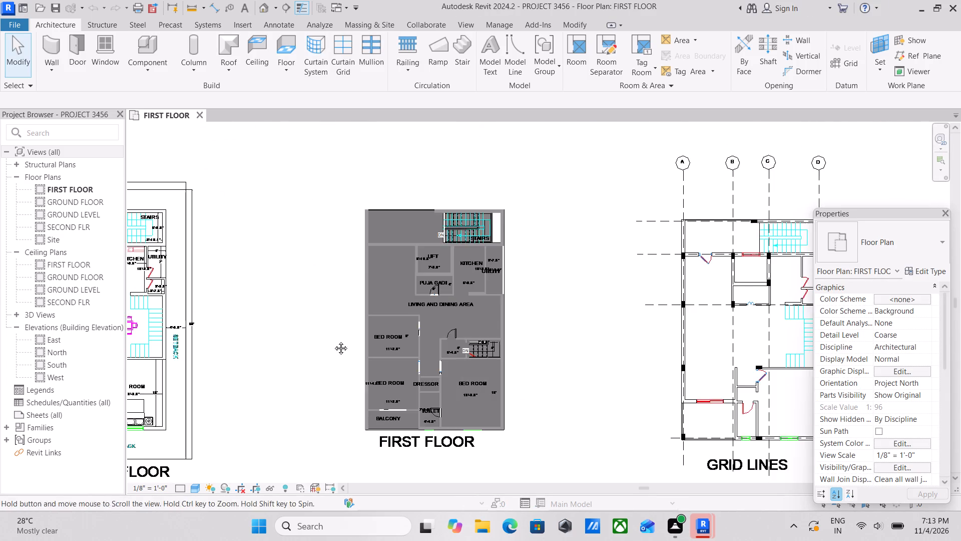
{"action": "middle_click_drag", "start_coordinate": [333, 341], "coordinate": [334, 341]}
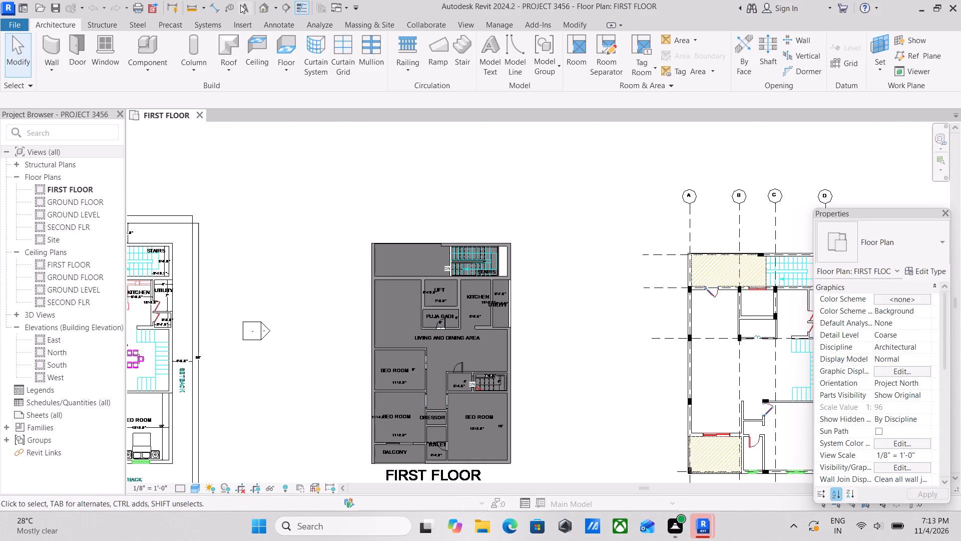
Open the default 3D view and look closely at the two-storey house model.
{"action": "left_click", "coordinate": [265, 6]}
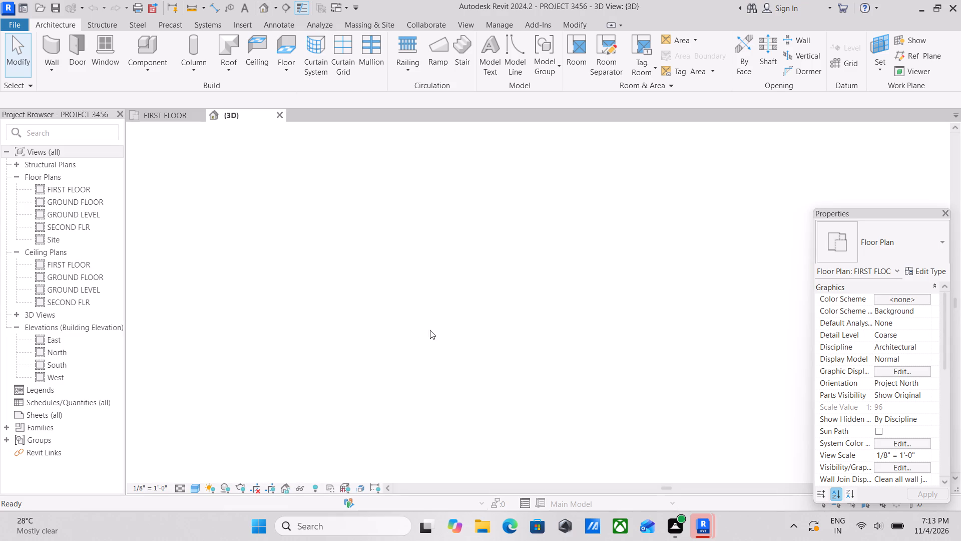
{"action": "scroll", "coordinate": [492, 297], "scroll_direction": "up", "scroll_amount": 5}
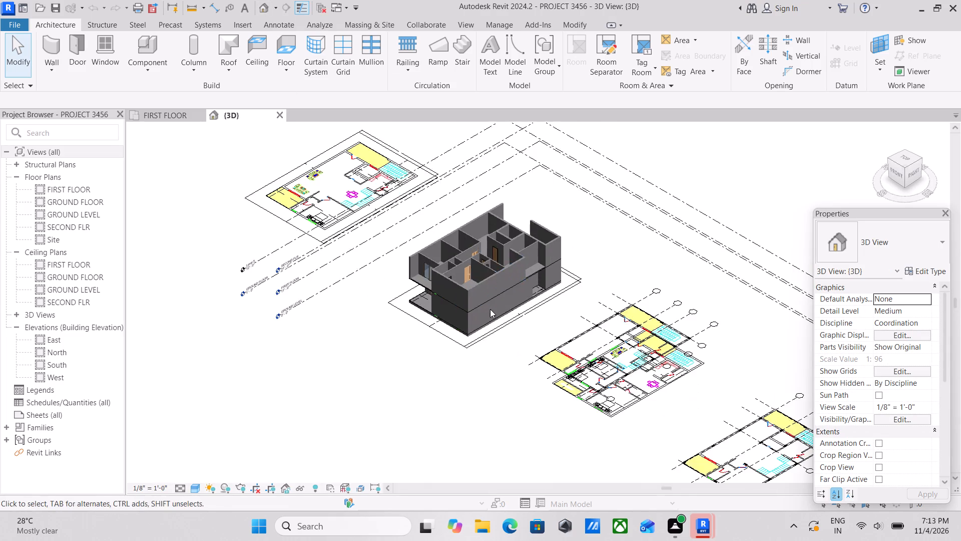
Examine the two-storey house model in 3D from the front and from above.
{"action": "scroll", "coordinate": [490, 309], "scroll_direction": "up", "scroll_amount": 1}
{"action": "scroll", "coordinate": [484, 349], "scroll_direction": "up", "scroll_amount": 2}
{"action": "middle_click_drag", "start_coordinate": [484, 349], "coordinate": [599, 308]}
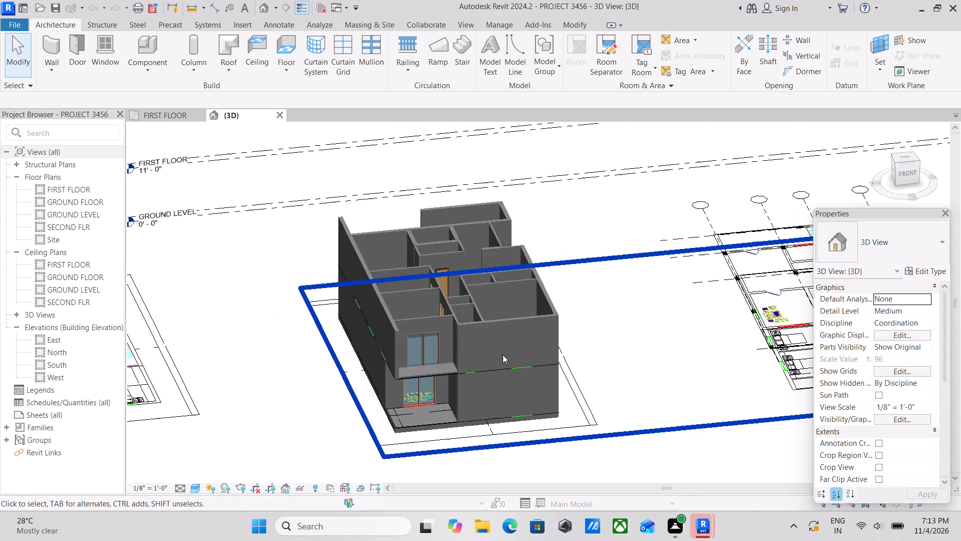
{"action": "middle_click_drag", "start_coordinate": [505, 356], "coordinate": [479, 455], "text": "shift"}
{"action": "scroll", "coordinate": [477, 454], "scroll_direction": "up", "scroll_amount": 1}
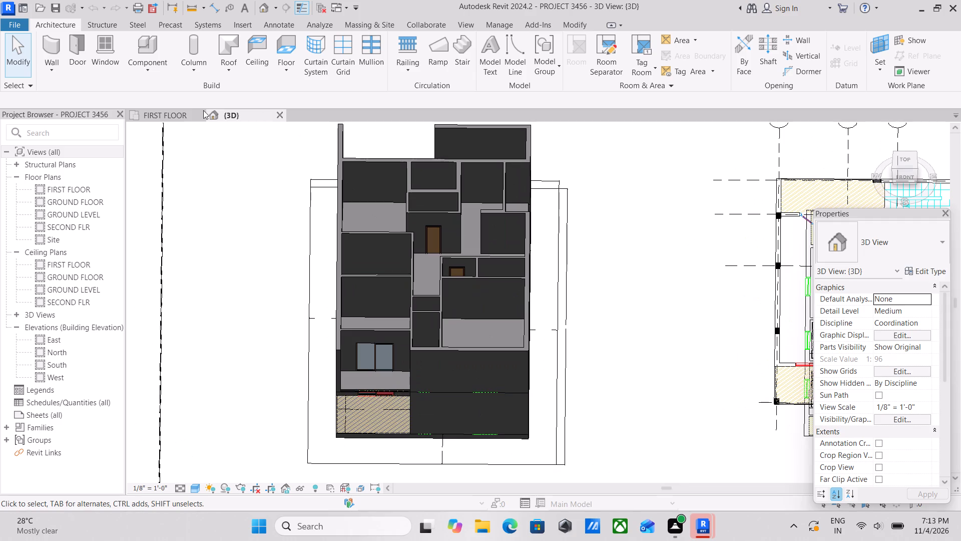
Open the GROUND FLOOR plan and examine the bedroom and toilet walls facing the setback below them.
{"action": "triple_click", "coordinate": [76, 200]}
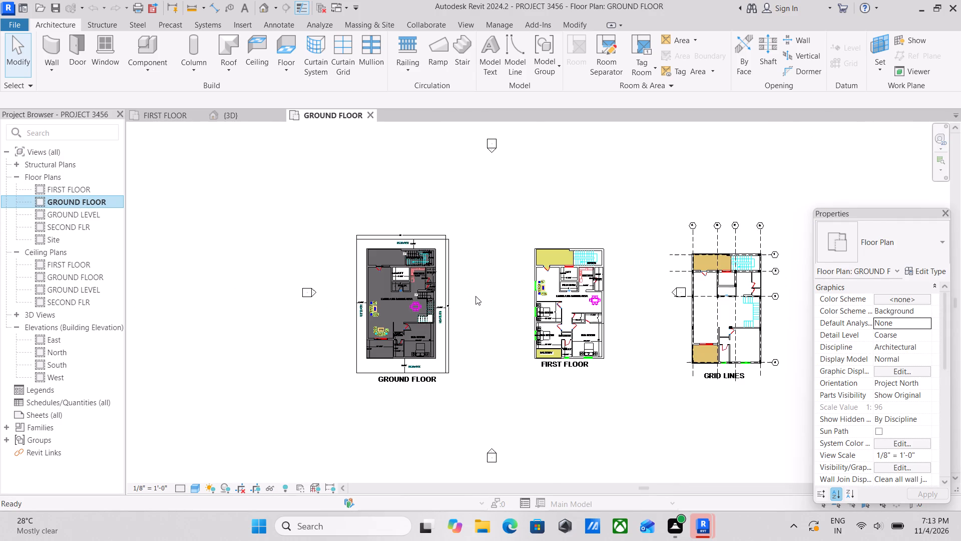
{"action": "scroll", "coordinate": [403, 376], "scroll_direction": "up", "scroll_amount": 11}
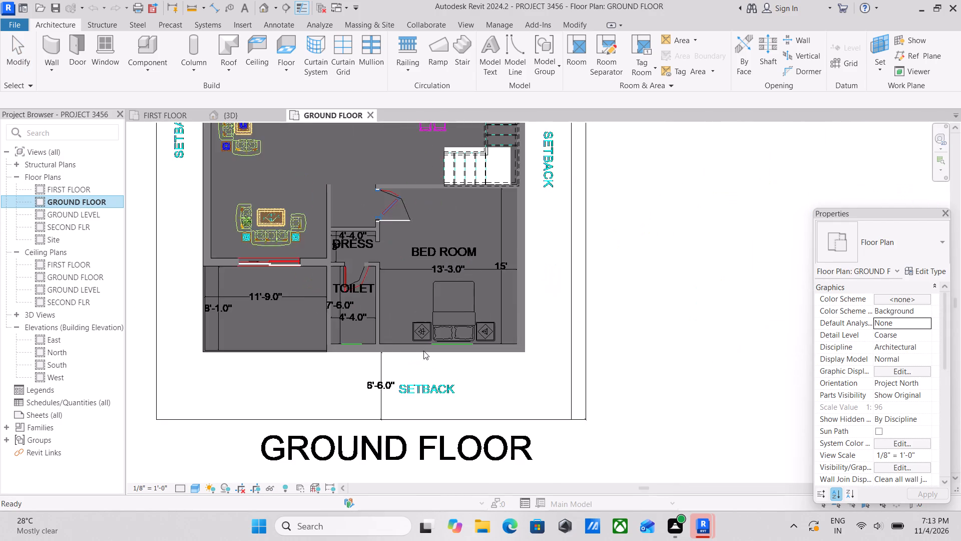
{"action": "scroll", "coordinate": [428, 352], "scroll_direction": "up", "scroll_amount": 2}
{"action": "scroll", "coordinate": [428, 352], "scroll_direction": "down", "scroll_amount": 2}
{"action": "scroll", "coordinate": [428, 352], "scroll_direction": "up", "scroll_amount": 2}
{"action": "middle_click_drag", "start_coordinate": [429, 356], "coordinate": [444, 424]}
{"action": "middle_click_drag", "start_coordinate": [448, 432], "coordinate": [455, 461]}
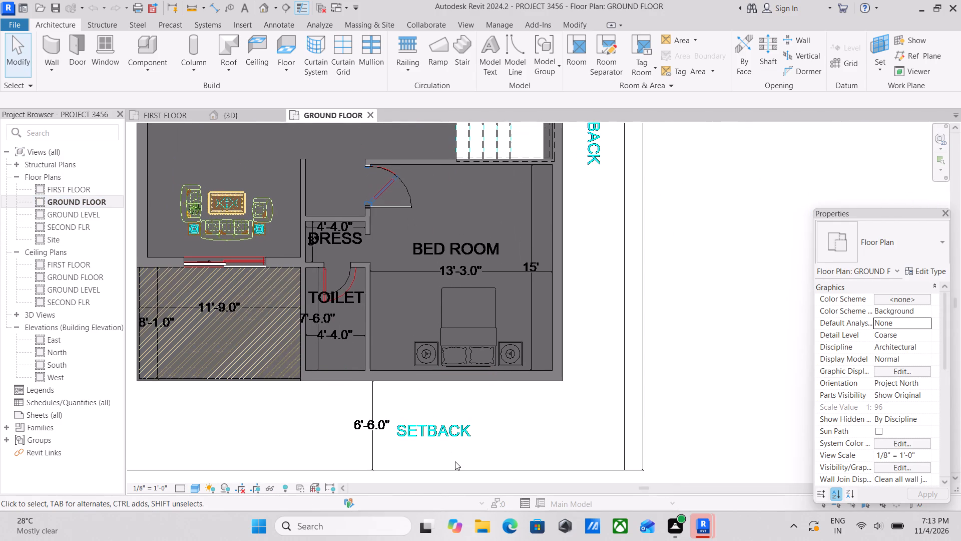
Start the Window command and look through the window families and sizes already loaded in the project.
{"action": "key", "text": "w"}
{"action": "key", "text": "n"}
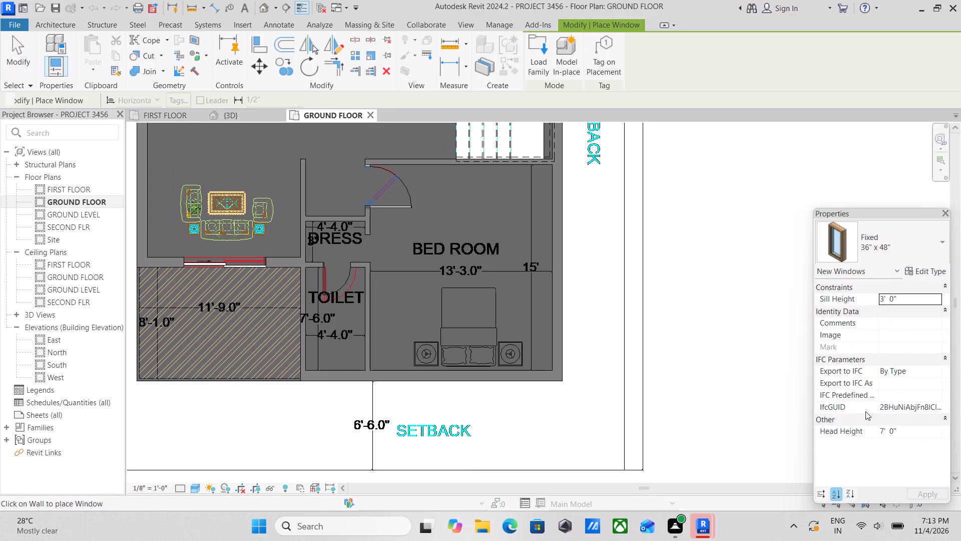
{"action": "left_click", "coordinate": [928, 257]}
{"action": "scroll", "coordinate": [898, 322], "scroll_direction": "up", "scroll_amount": 2}
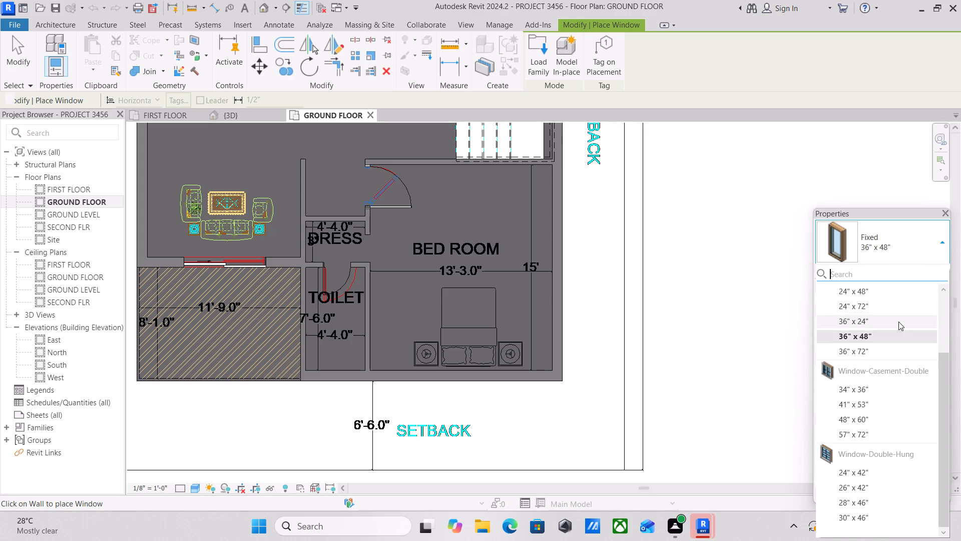
{"action": "scroll", "coordinate": [898, 322], "scroll_direction": "up", "scroll_amount": 4}
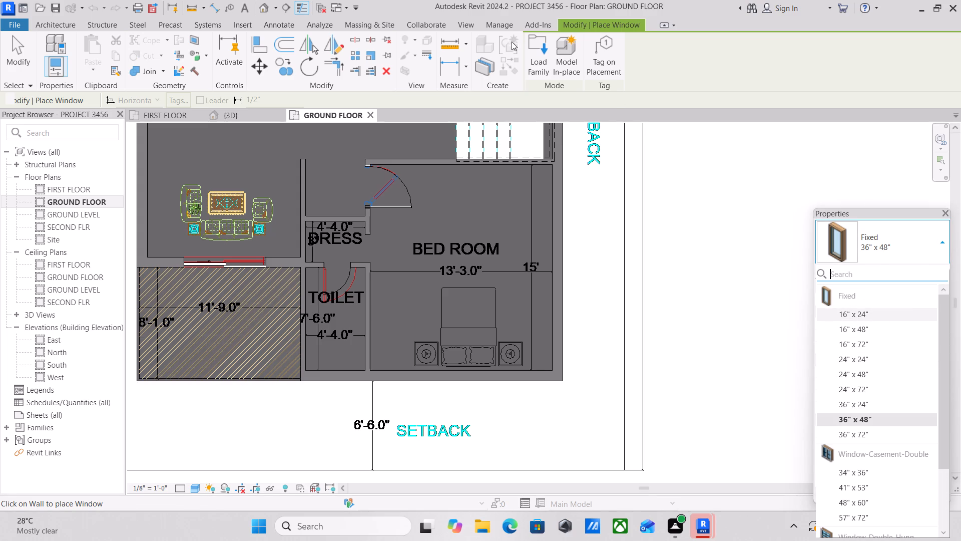
Start loading a family and open the Windows folder in the US family library.
{"action": "left_click", "coordinate": [530, 52]}
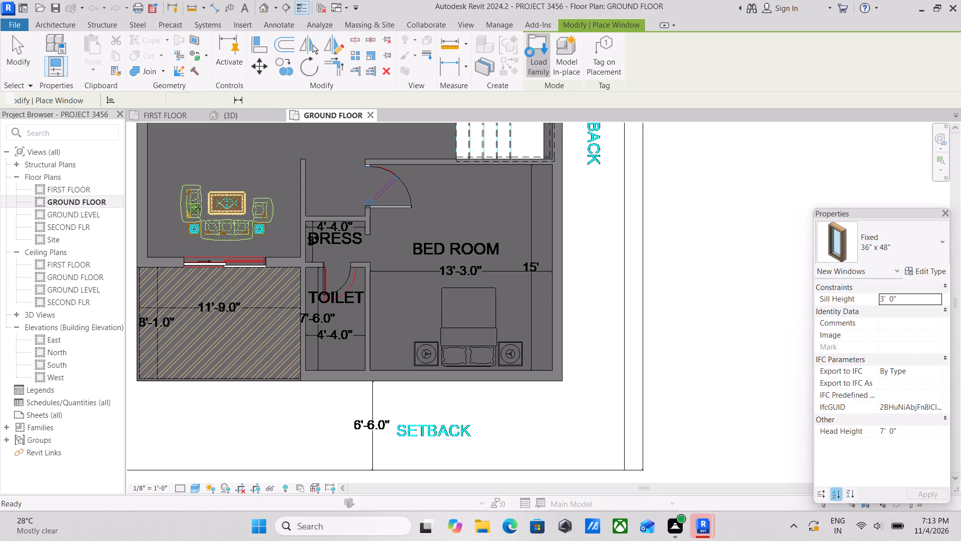
{"action": "scroll", "coordinate": [545, 294], "scroll_direction": "down", "scroll_amount": 1}
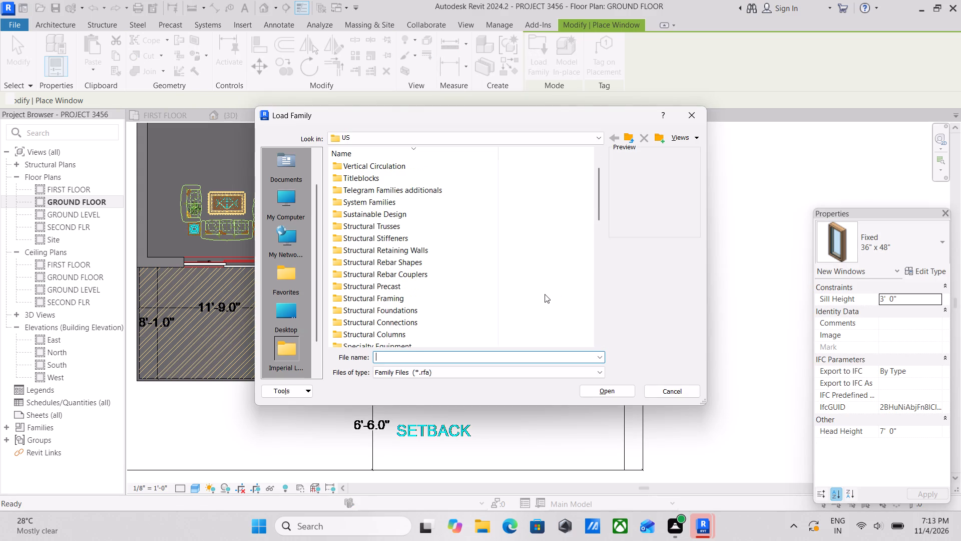
{"action": "scroll", "coordinate": [545, 294], "scroll_direction": "down", "scroll_amount": 2}
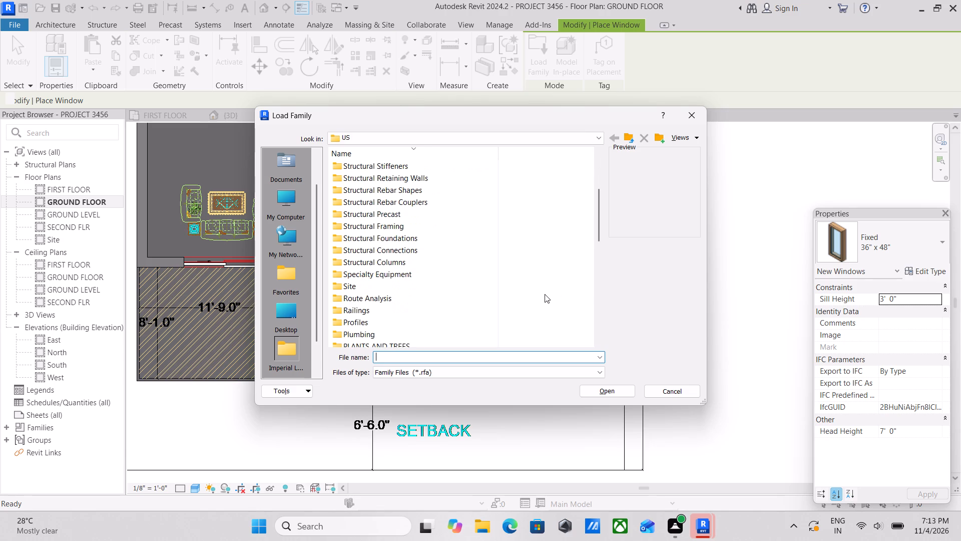
{"action": "scroll", "coordinate": [504, 270], "scroll_direction": "down", "scroll_amount": 3}
{"action": "scroll", "coordinate": [401, 281], "scroll_direction": "up", "scroll_amount": 5}
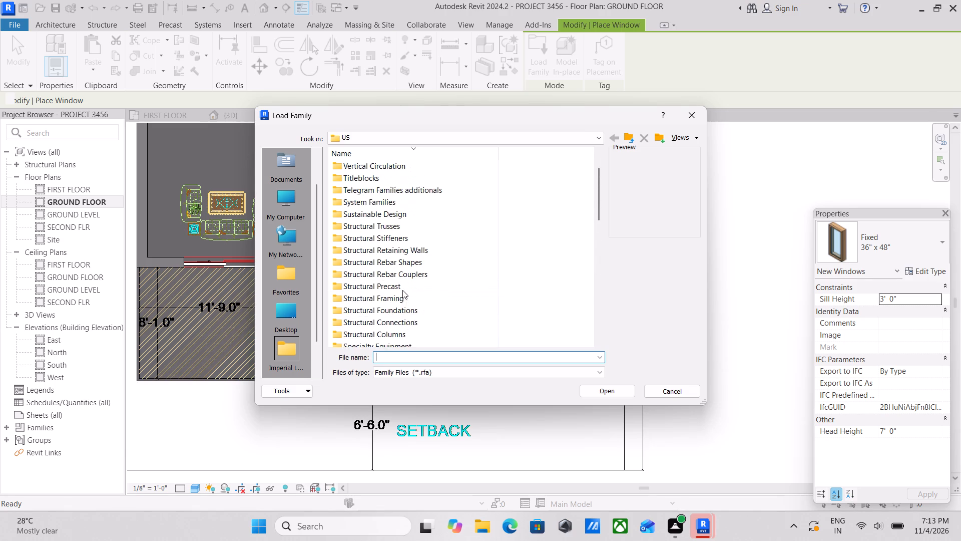
{"action": "scroll", "coordinate": [400, 291], "scroll_direction": "down", "scroll_amount": 4}
{"action": "scroll", "coordinate": [369, 290], "scroll_direction": "up", "scroll_amount": 4}
{"action": "scroll", "coordinate": [369, 290], "scroll_direction": "down", "scroll_amount": 8}
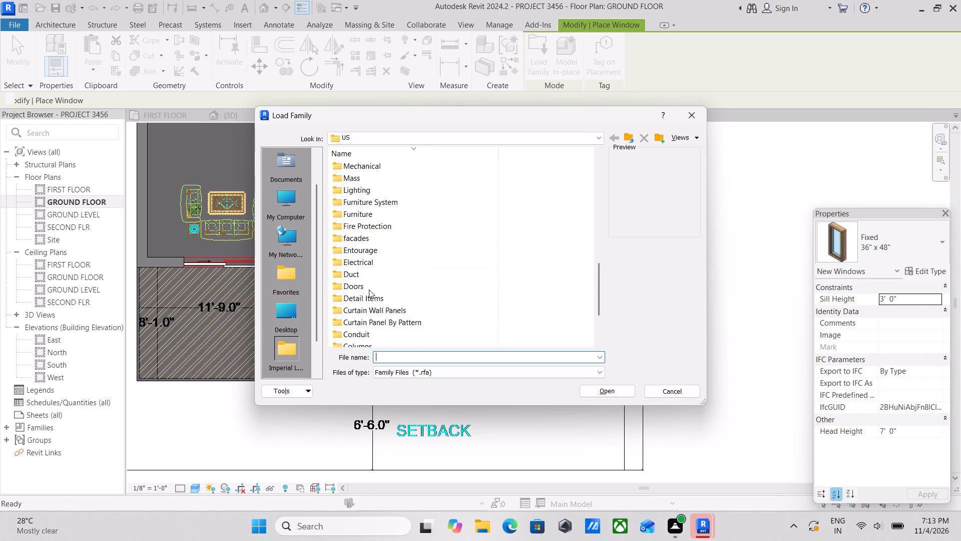
{"action": "scroll", "coordinate": [369, 290], "scroll_direction": "down", "scroll_amount": 10}
{"action": "scroll", "coordinate": [358, 315], "scroll_direction": "up", "scroll_amount": 8}
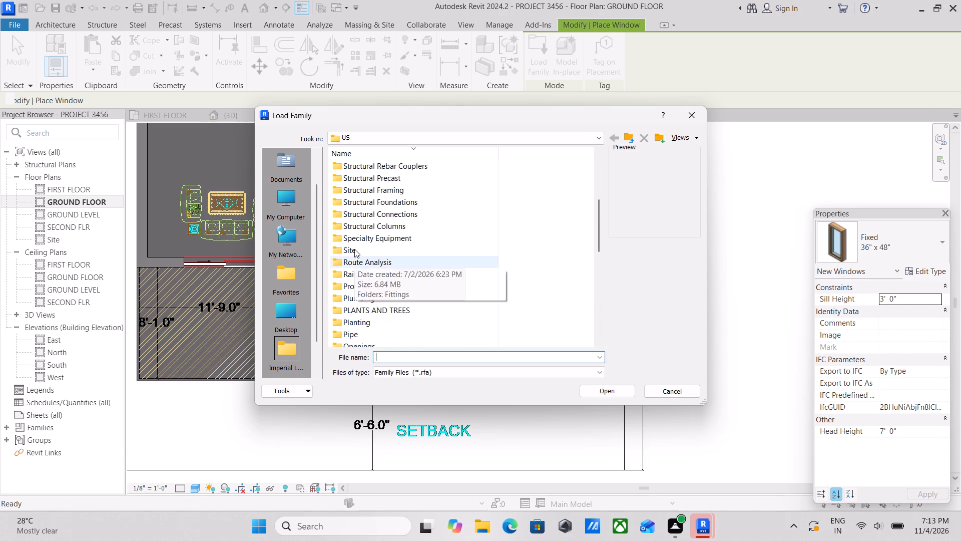
{"action": "scroll", "coordinate": [354, 249], "scroll_direction": "up", "scroll_amount": 7}
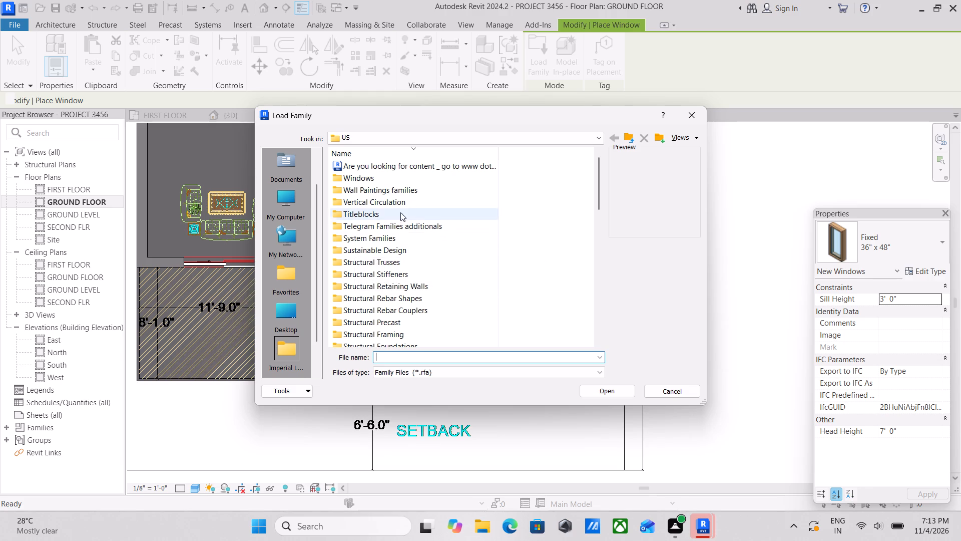
{"action": "double_click", "coordinate": [370, 178]}
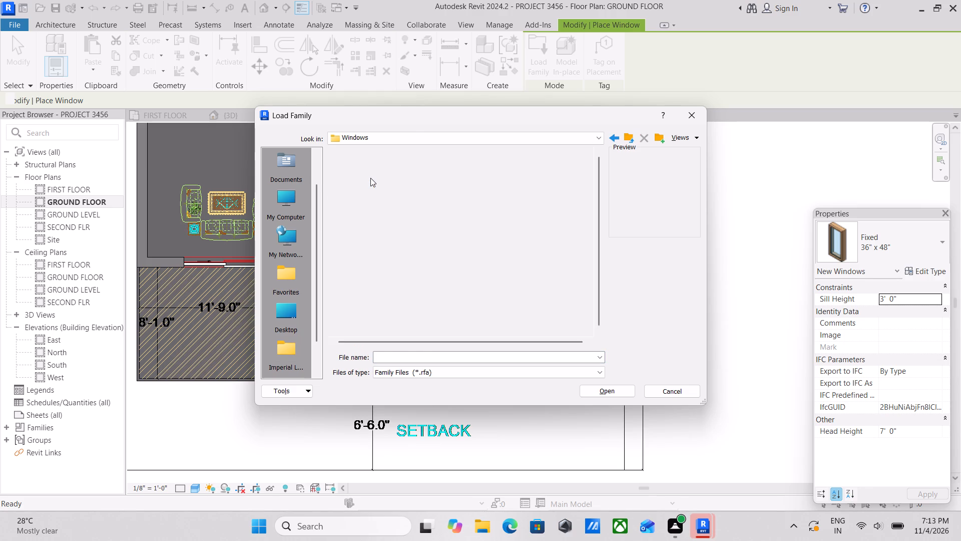
Preview candidate families in the Windows folder, including the hung, fixed arch-top and round-top windows and the skylights.
{"action": "left_click", "coordinate": [371, 215]}
{"action": "left_click", "coordinate": [379, 203]}
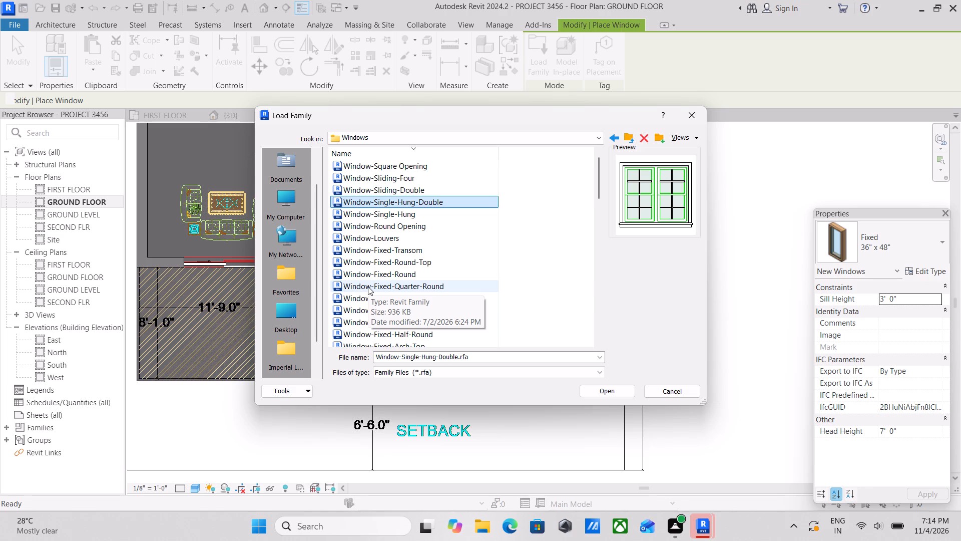
{"action": "left_click", "coordinate": [384, 258]}
{"action": "scroll", "coordinate": [384, 279], "scroll_direction": "down", "scroll_amount": 2}
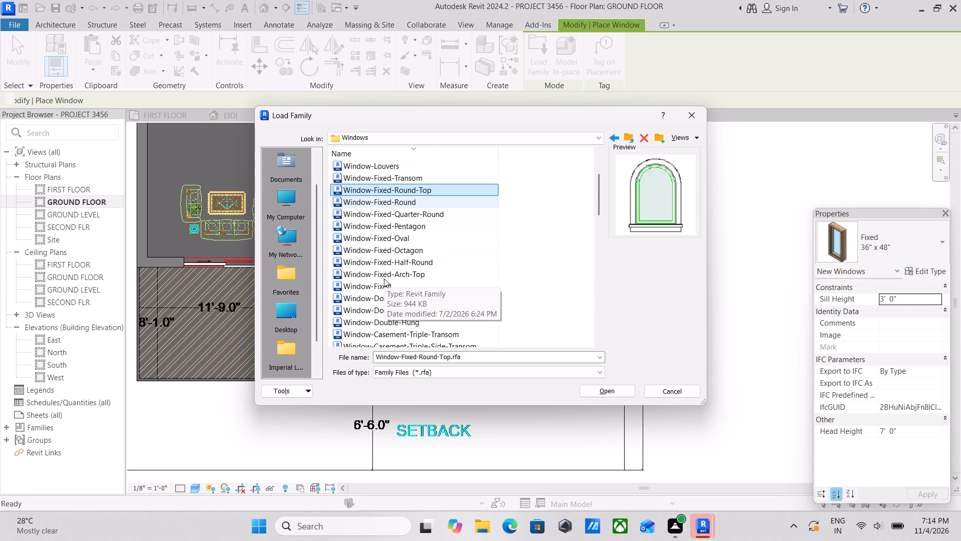
{"action": "left_click", "coordinate": [384, 279]}
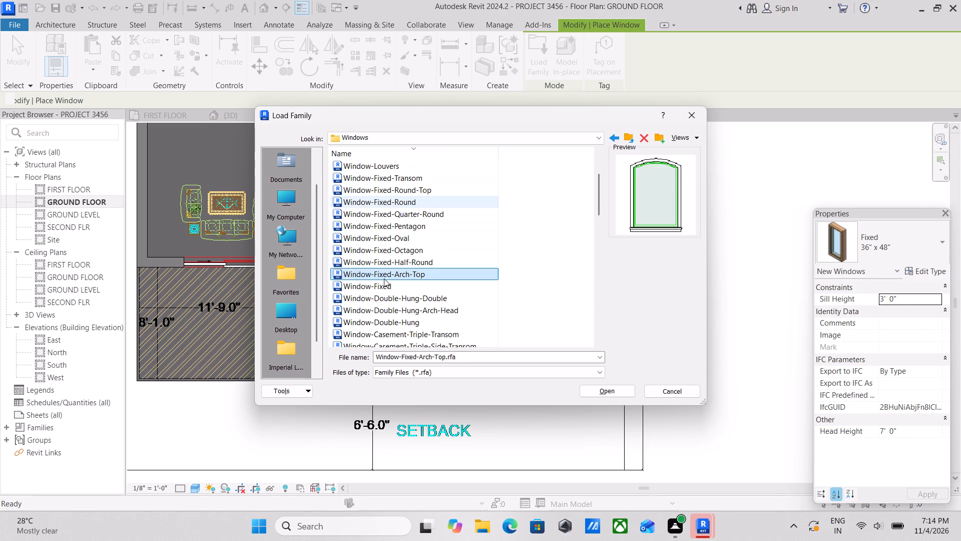
{"action": "scroll", "coordinate": [374, 289], "scroll_direction": "down", "scroll_amount": 1}
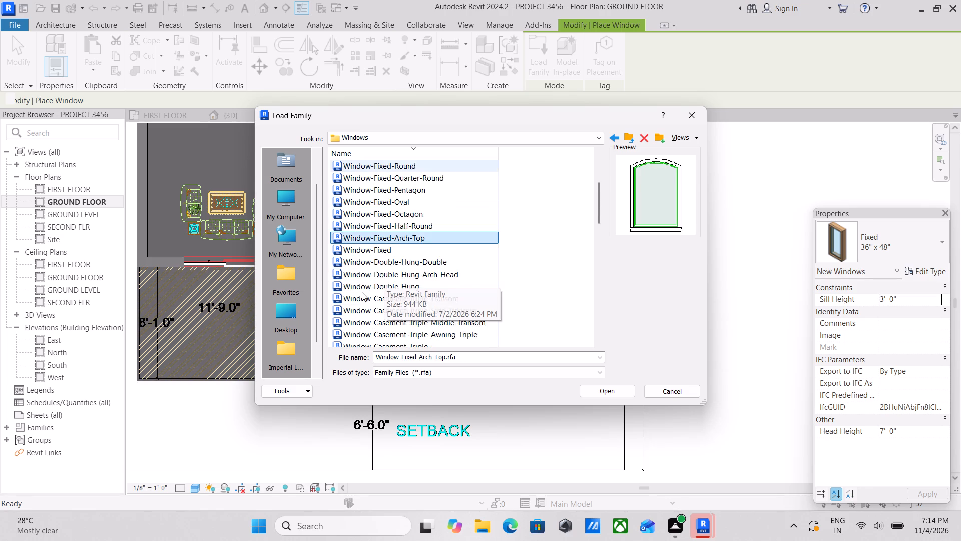
{"action": "scroll", "coordinate": [362, 292], "scroll_direction": "down", "scroll_amount": 1}
{"action": "left_click", "coordinate": [380, 257]}
{"action": "left_click", "coordinate": [376, 228]}
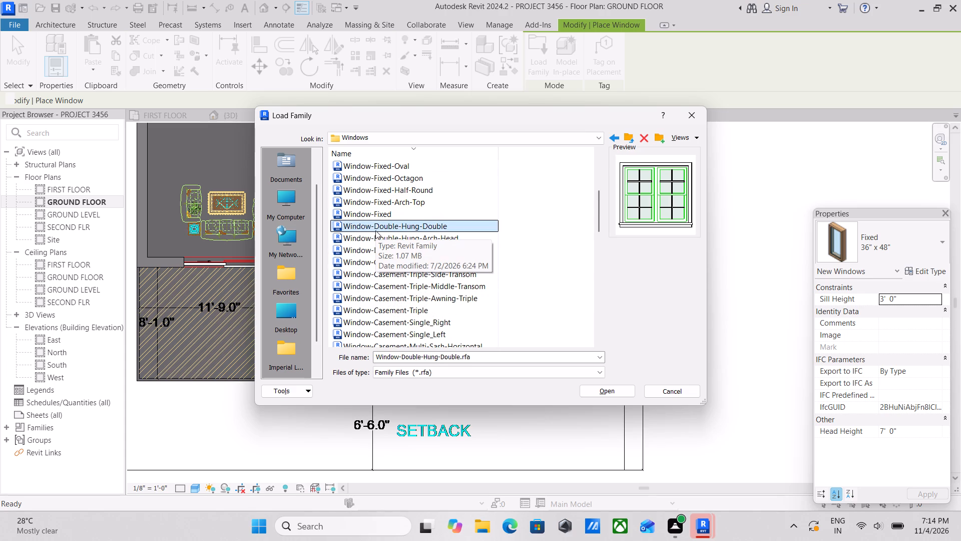
{"action": "scroll", "coordinate": [375, 239], "scroll_direction": "down", "scroll_amount": 3}
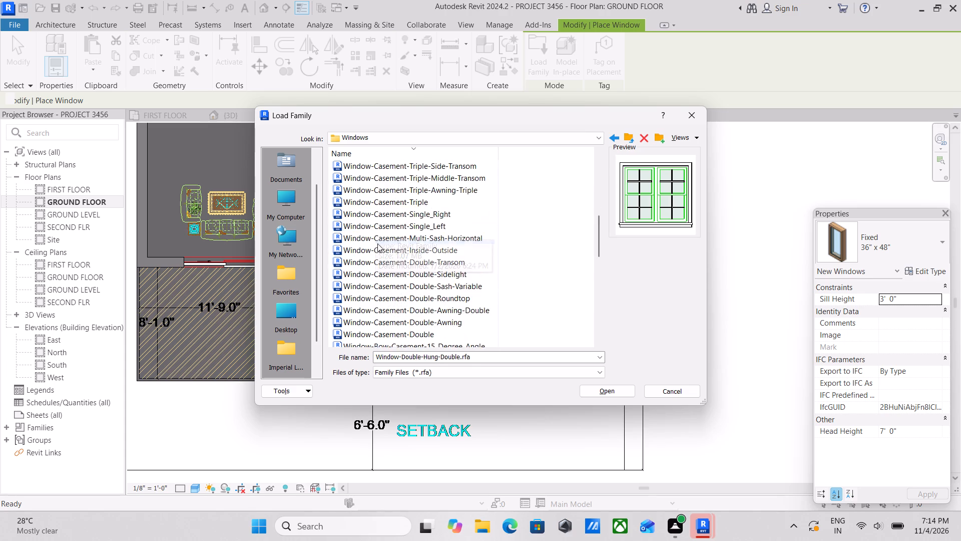
{"action": "scroll", "coordinate": [380, 263], "scroll_direction": "up", "scroll_amount": 4}
{"action": "scroll", "coordinate": [374, 285], "scroll_direction": "down", "scroll_amount": 14}
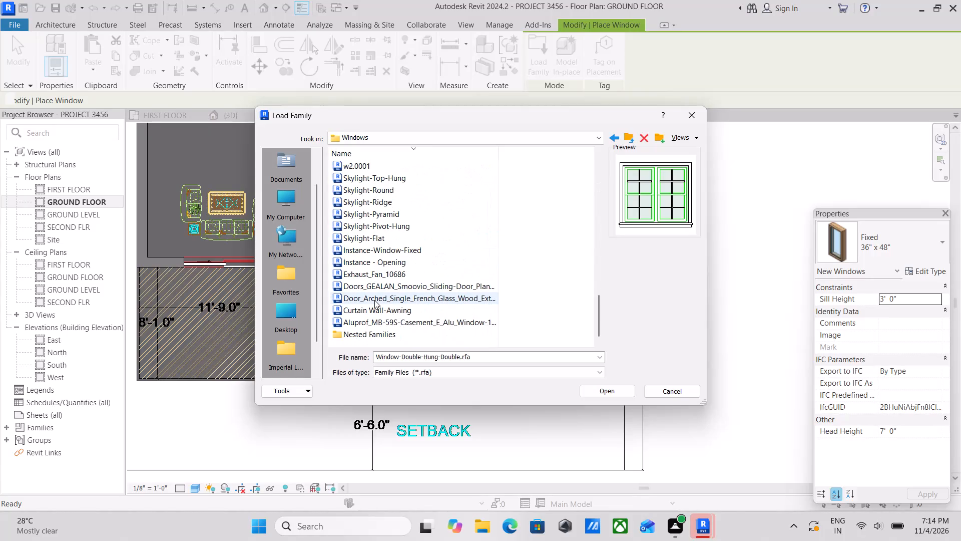
{"action": "scroll", "coordinate": [369, 302], "scroll_direction": "down", "scroll_amount": 3}
{"action": "left_click", "coordinate": [385, 255]}
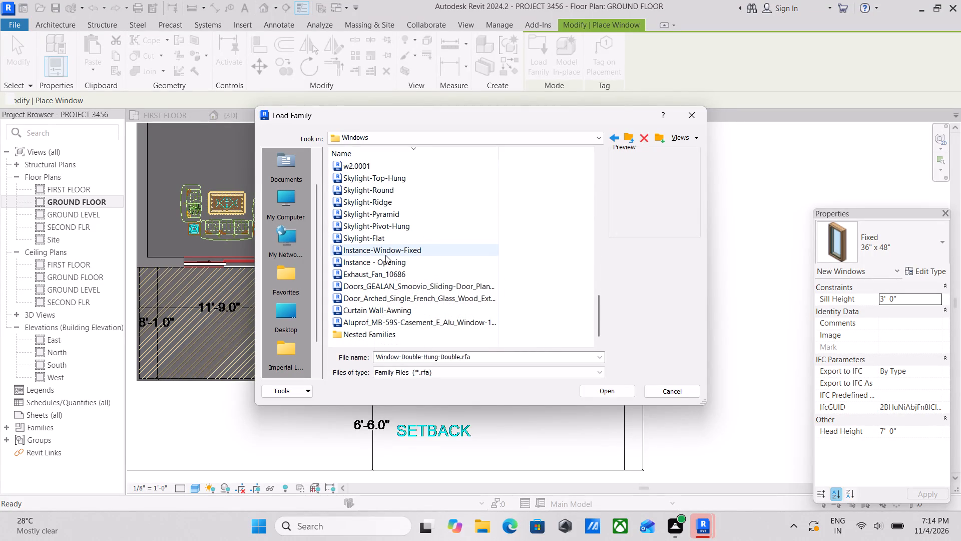
{"action": "left_click", "coordinate": [363, 235]}
{"action": "left_click", "coordinate": [361, 219]}
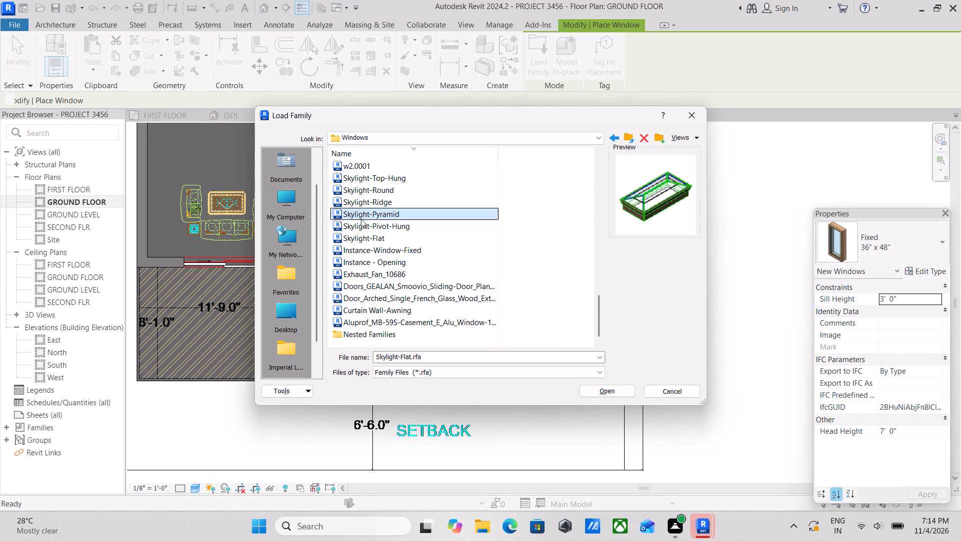
{"action": "left_click", "coordinate": [359, 203]}
{"action": "scroll", "coordinate": [359, 203], "scroll_direction": "up", "scroll_amount": 1}
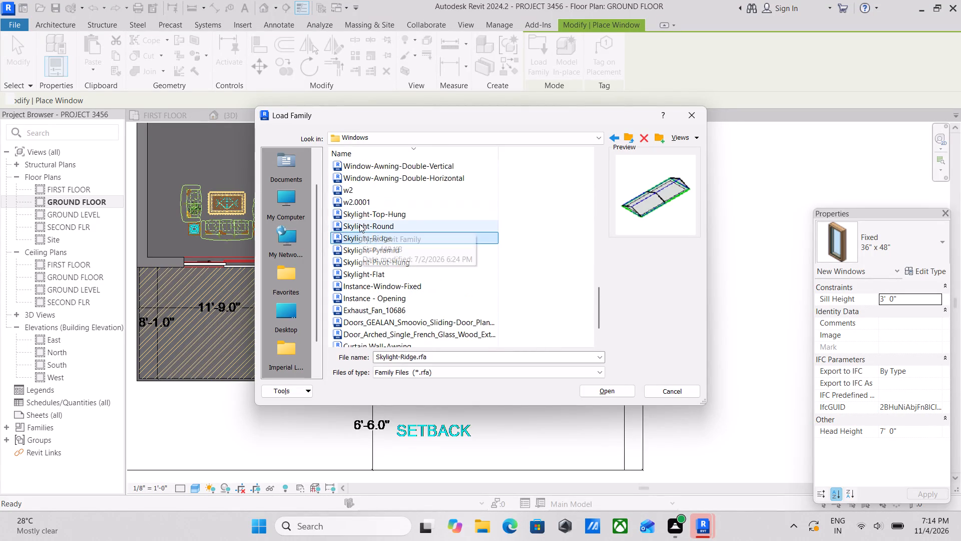
{"action": "left_click", "coordinate": [359, 224]}
{"action": "left_click", "coordinate": [358, 205]}
{"action": "left_click", "coordinate": [359, 216]}
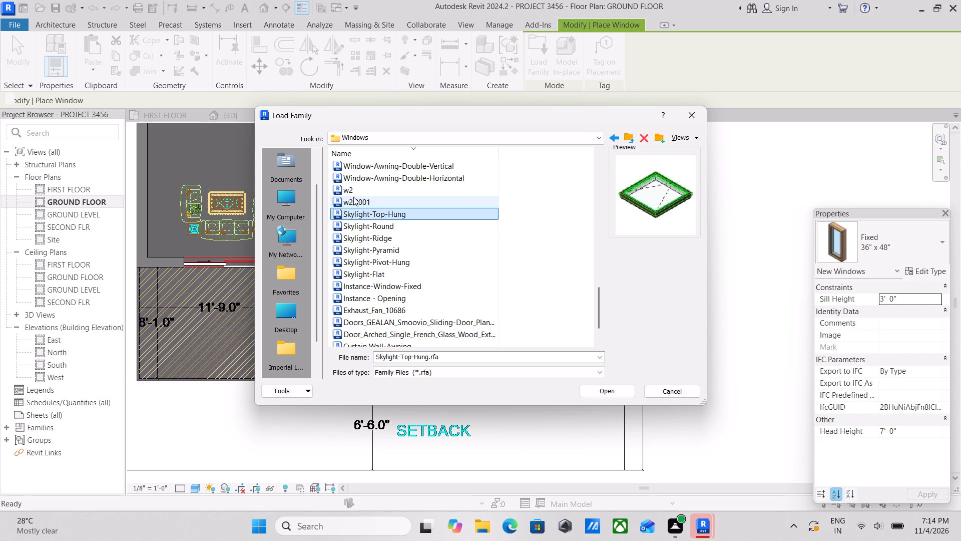
Load the w2 window family into the project.
{"action": "left_click", "coordinate": [351, 189]}
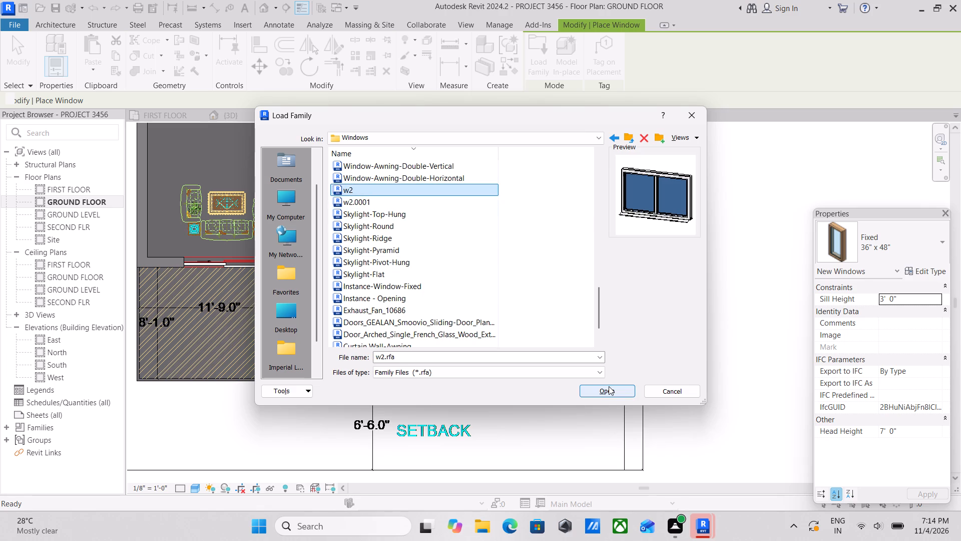
{"action": "left_click", "coordinate": [609, 386]}
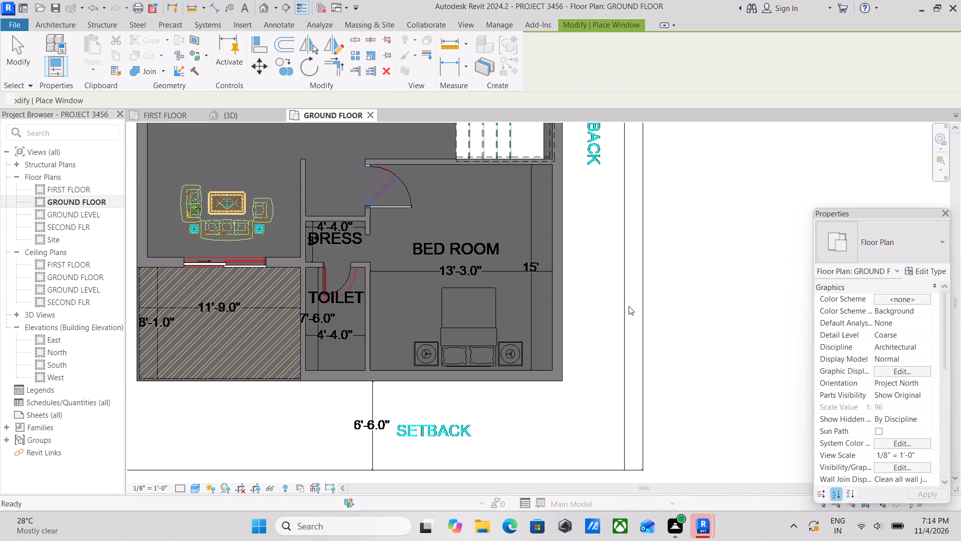
Place a w2 window in the ground-floor bedroom's exterior wall behind the bed, centred about 6'-9" from the toilet partition.
{"action": "scroll", "coordinate": [629, 306], "scroll_direction": "up", "scroll_amount": 1}
{"action": "key", "text": "w"}
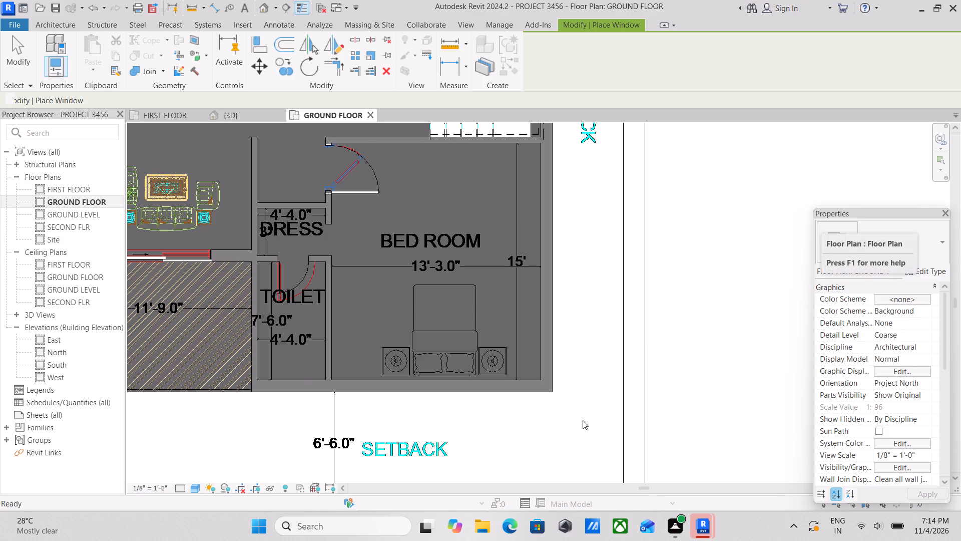
{"action": "key", "text": "n"}
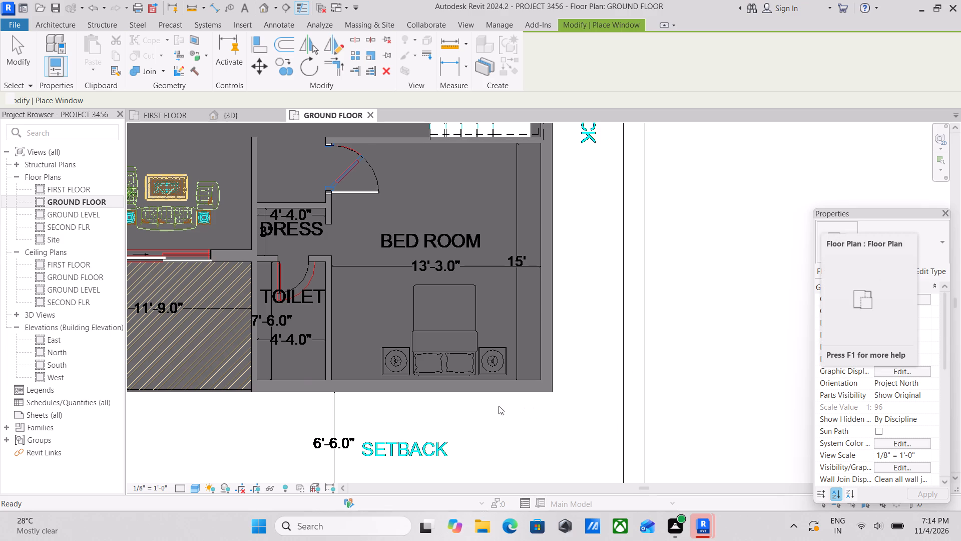
{"action": "scroll", "coordinate": [438, 382], "scroll_direction": "up", "scroll_amount": 3}
{"action": "type", "text": "wn"}
{"action": "scroll", "coordinate": [600, 388], "scroll_direction": "down", "scroll_amount": 1}
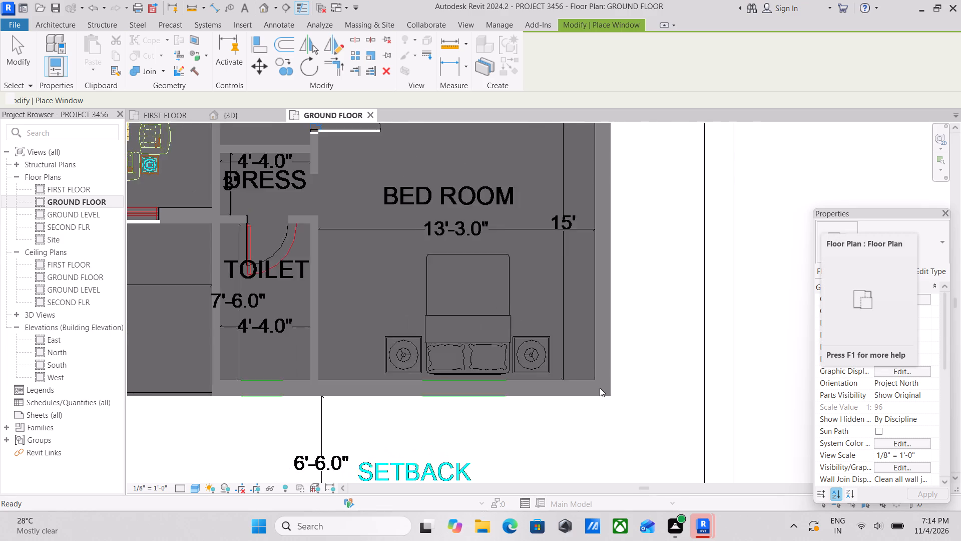
{"action": "scroll", "coordinate": [600, 388], "scroll_direction": "down", "scroll_amount": 1}
{"action": "scroll", "coordinate": [657, 336], "scroll_direction": "down", "scroll_amount": 2}
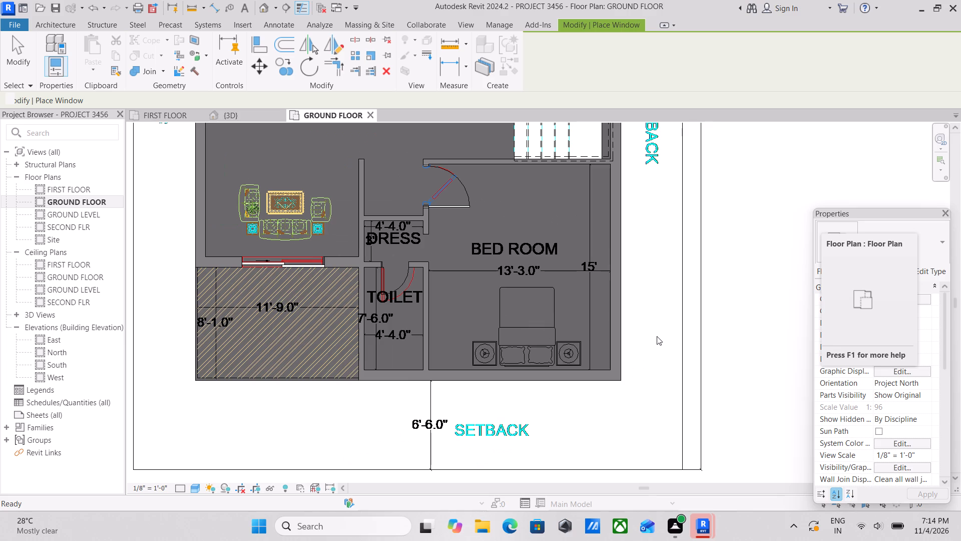
{"action": "scroll", "coordinate": [622, 340], "scroll_direction": "up", "scroll_amount": 2}
{"action": "key", "text": "w"}
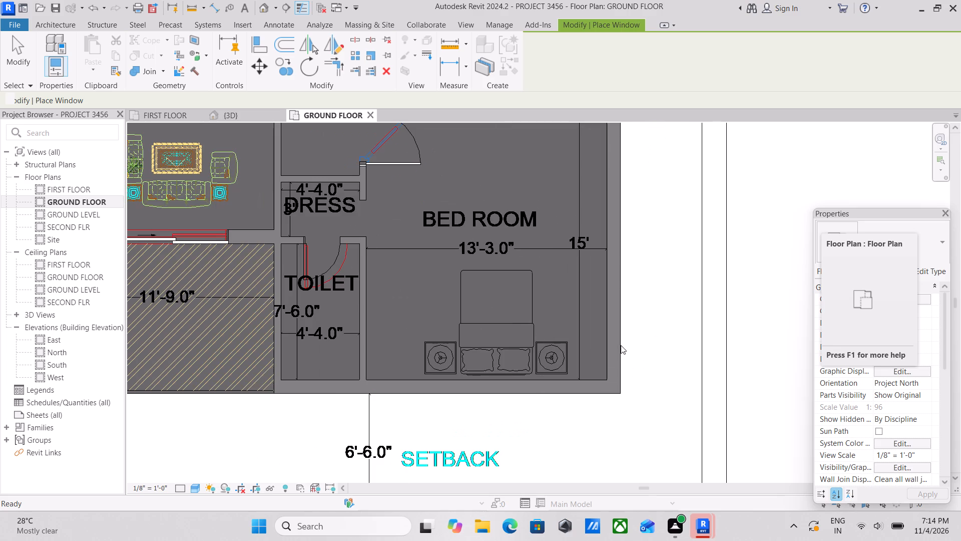
{"action": "key", "text": "n"}
{"action": "scroll", "coordinate": [511, 402], "scroll_direction": "down", "scroll_amount": 2}
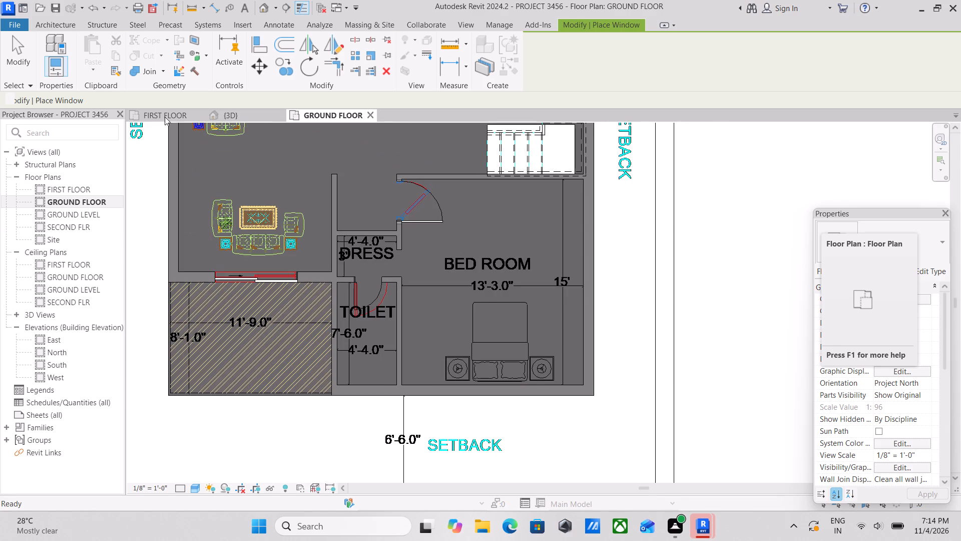
{"action": "scroll", "coordinate": [419, 396], "scroll_direction": "up", "scroll_amount": 2}
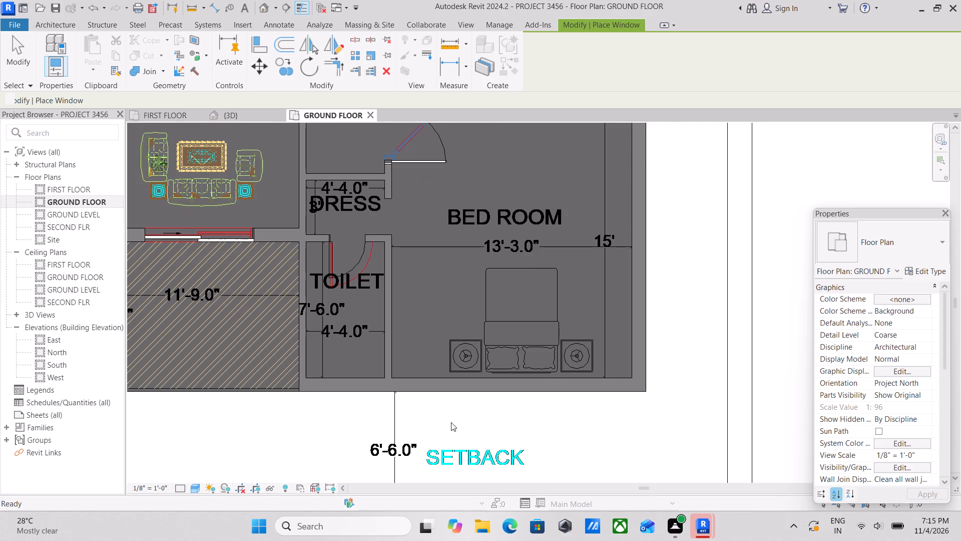
{"action": "type", "text": "wn"}
{"action": "scroll", "coordinate": [469, 381], "scroll_direction": "down", "scroll_amount": 2}
{"action": "middle_click_drag", "start_coordinate": [470, 381], "coordinate": [474, 383]}
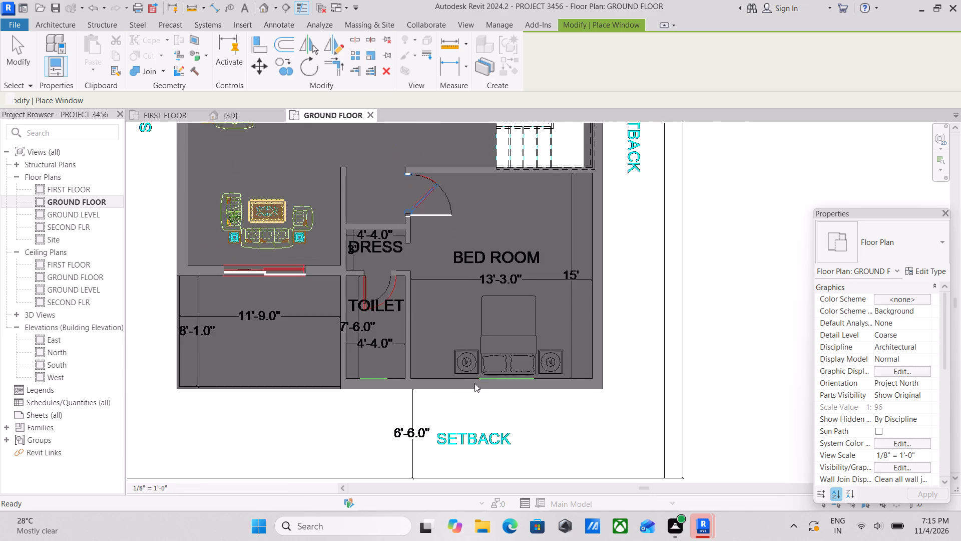
{"action": "middle_click_drag", "start_coordinate": [474, 383], "coordinate": [593, 402]}
{"action": "scroll", "coordinate": [525, 400], "scroll_direction": "down", "scroll_amount": 2}
{"action": "scroll", "coordinate": [516, 401], "scroll_direction": "up", "scroll_amount": 1}
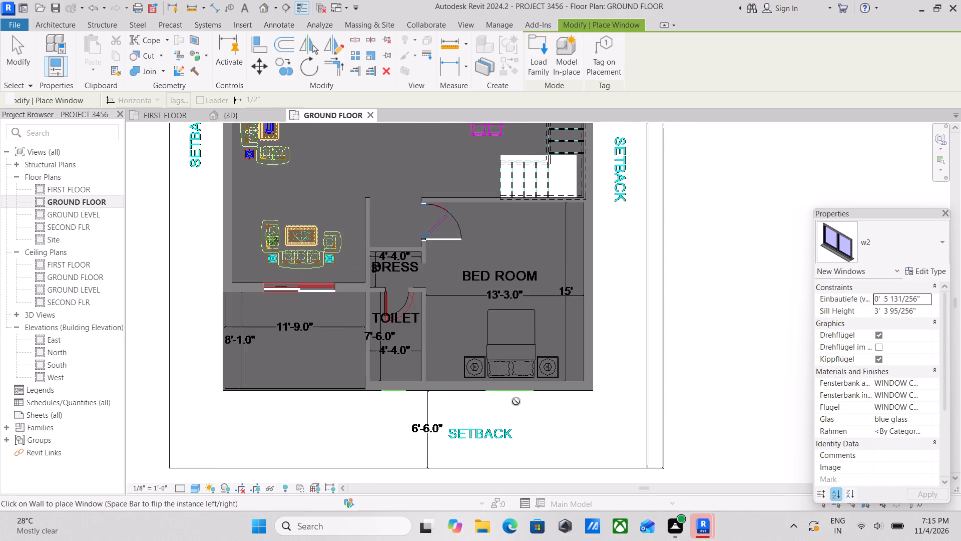
{"action": "scroll", "coordinate": [516, 401], "scroll_direction": "up", "scroll_amount": 5}
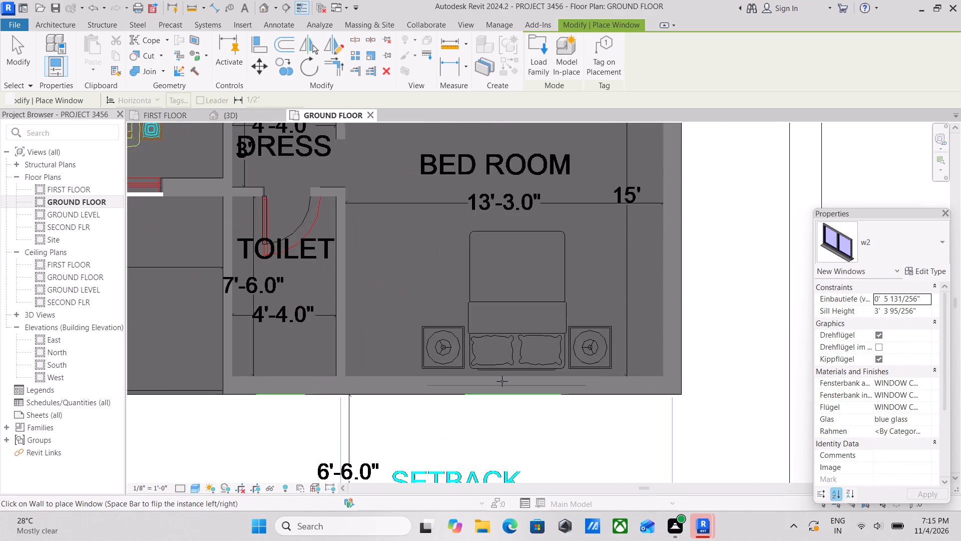
{"action": "scroll", "coordinate": [502, 381], "scroll_direction": "up", "scroll_amount": 2}
{"action": "left_click", "coordinate": [502, 381]}
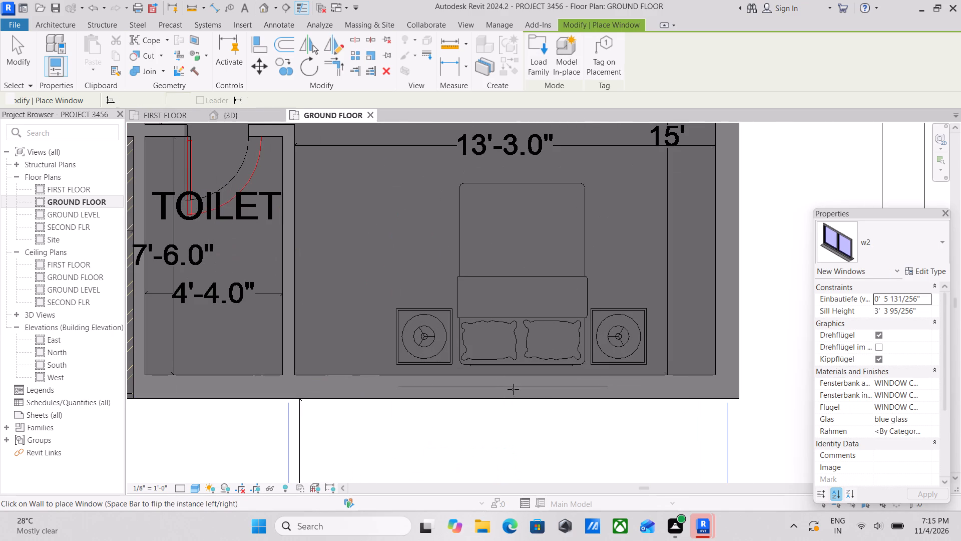
{"action": "scroll", "coordinate": [514, 389], "scroll_direction": "down", "scroll_amount": 3}
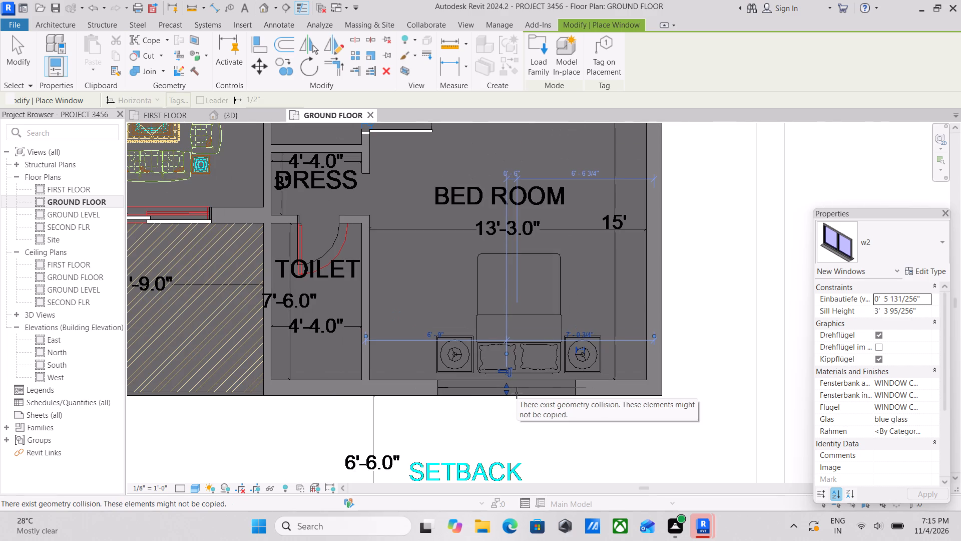
{"action": "scroll", "coordinate": [517, 393], "scroll_direction": "down", "scroll_amount": 1}
{"action": "key", "text": "Escape"}
{"action": "key", "text": "Escape"}
{"action": "scroll", "coordinate": [541, 352], "scroll_direction": "down", "scroll_amount": 1}
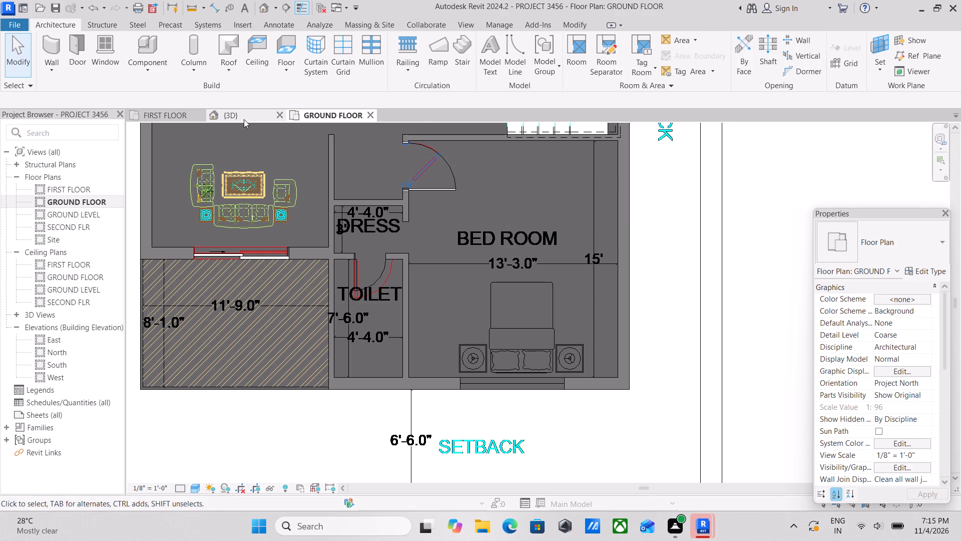
In the 3D view, copy the bedroom's w2 window and paste it aligned to the FIRST FLOOR level.
{"action": "left_click", "coordinate": [233, 115]}
{"action": "scroll", "coordinate": [531, 429], "scroll_direction": "down", "scroll_amount": 2}
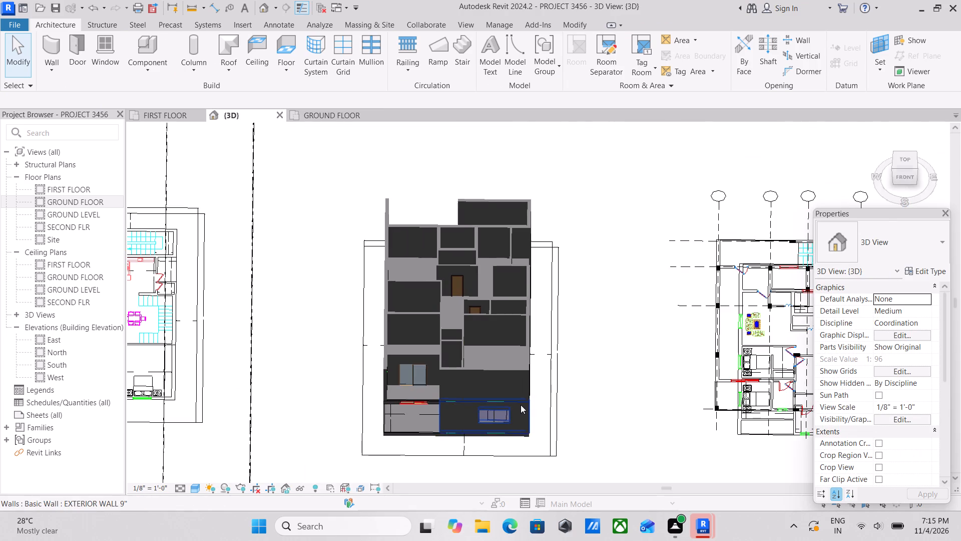
{"action": "middle_click_drag", "start_coordinate": [521, 405], "coordinate": [540, 245], "text": "shift"}
{"action": "scroll", "coordinate": [531, 373], "scroll_direction": "up", "scroll_amount": 5}
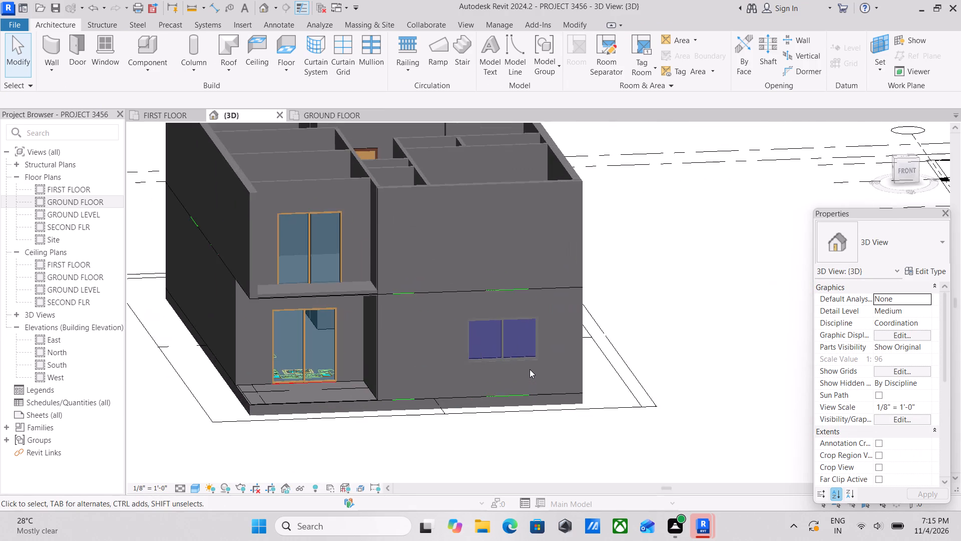
{"action": "scroll", "coordinate": [530, 369], "scroll_direction": "up", "scroll_amount": 4}
{"action": "left_click", "coordinate": [528, 352]}
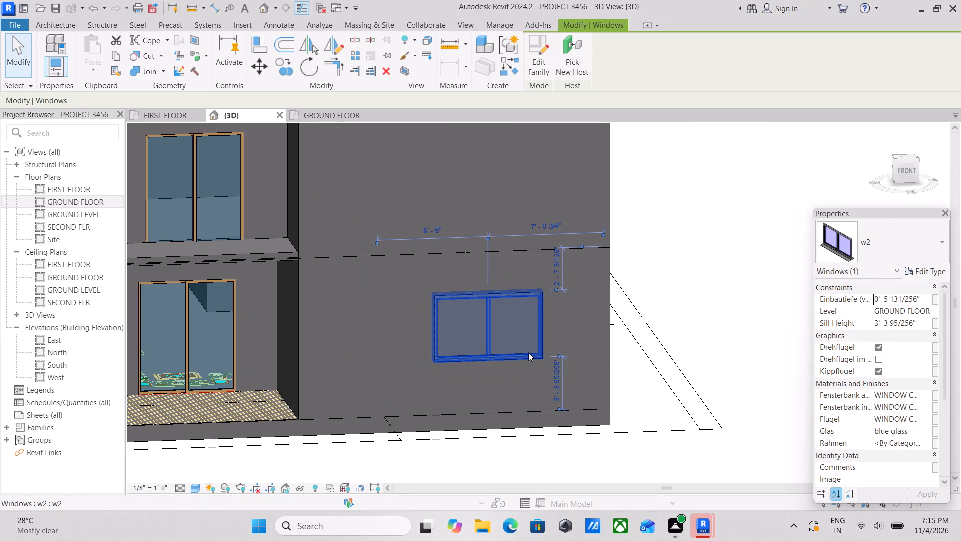
{"action": "left_click", "coordinate": [119, 55]}
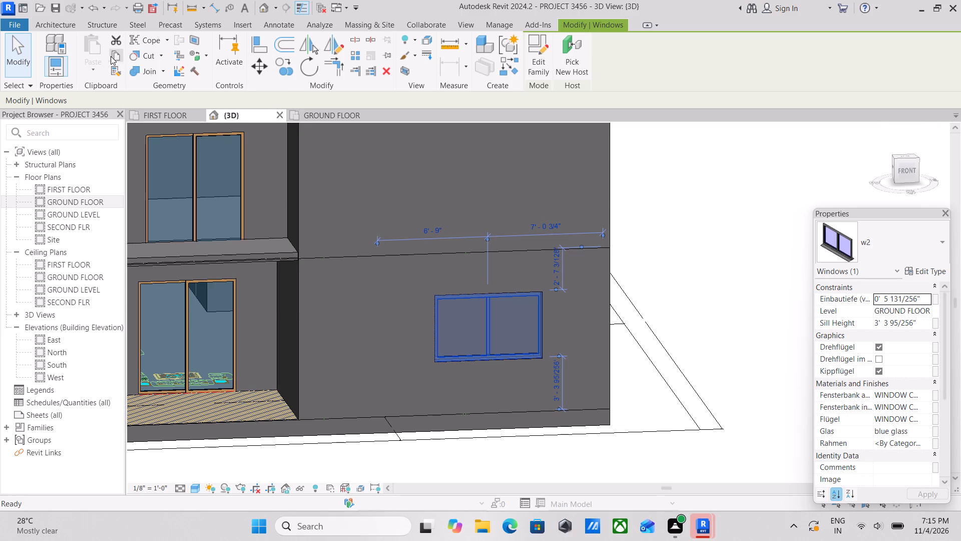
{"action": "left_click", "coordinate": [103, 68]}
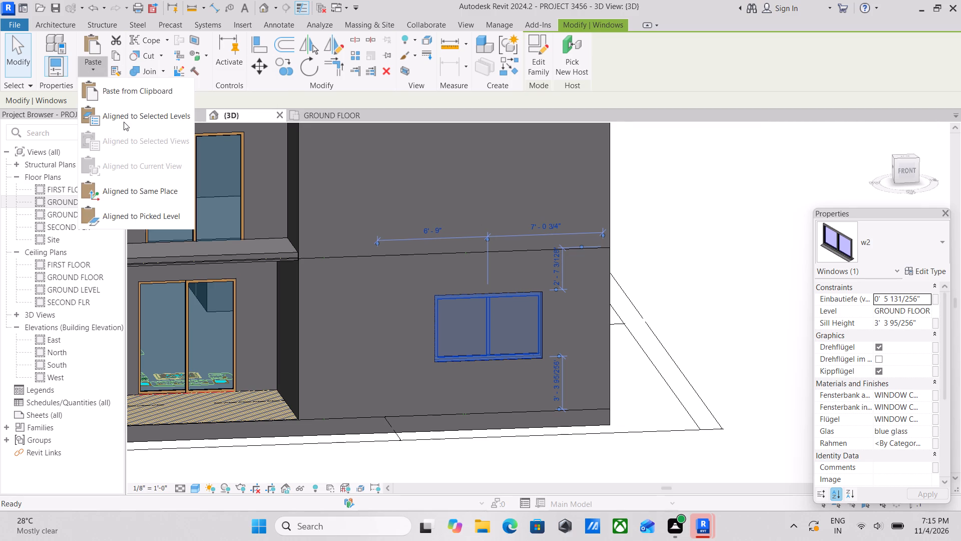
{"action": "left_click", "coordinate": [124, 122]}
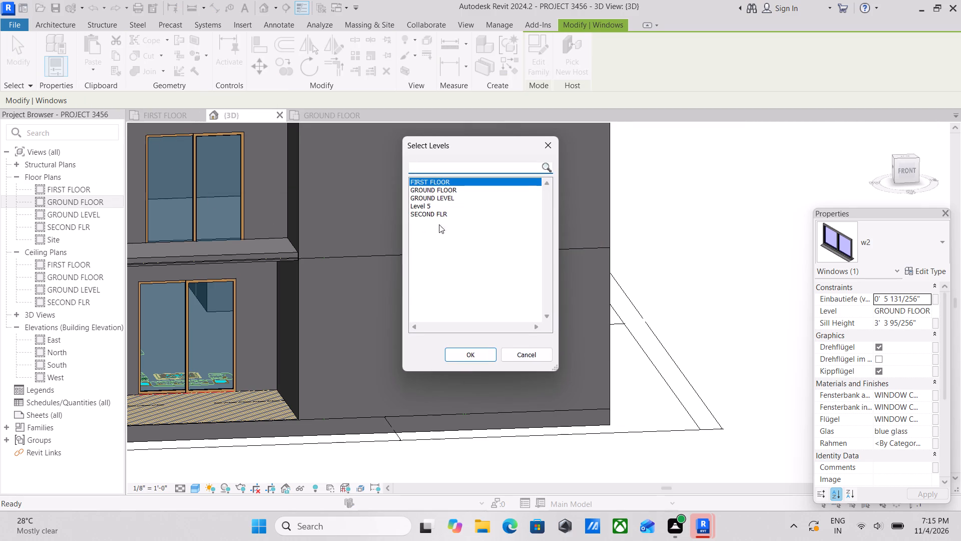
{"action": "left_click", "coordinate": [476, 359]}
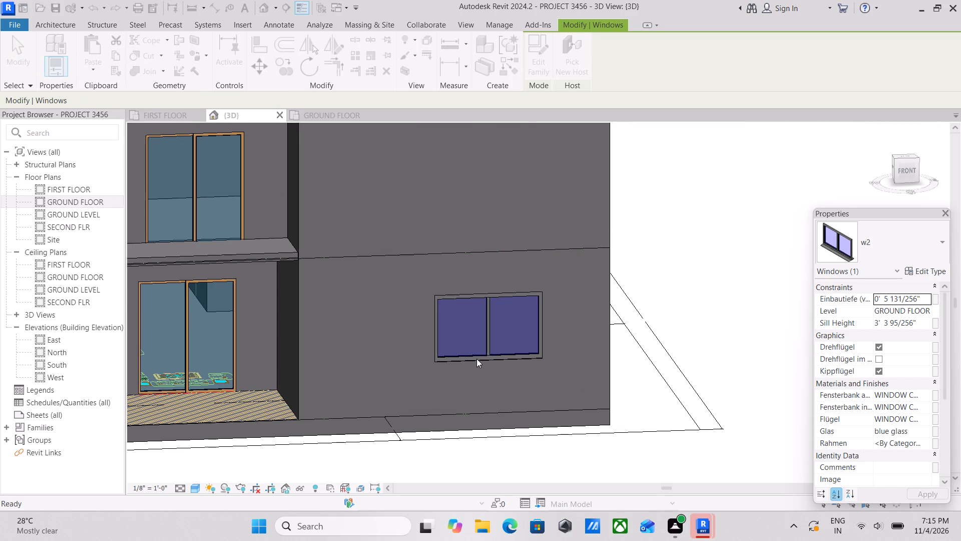
Examine the two stacked front windows in 3D, and inspect the house and the imported floor plans from the front and side.
{"action": "scroll", "coordinate": [489, 349], "scroll_direction": "down", "scroll_amount": 2}
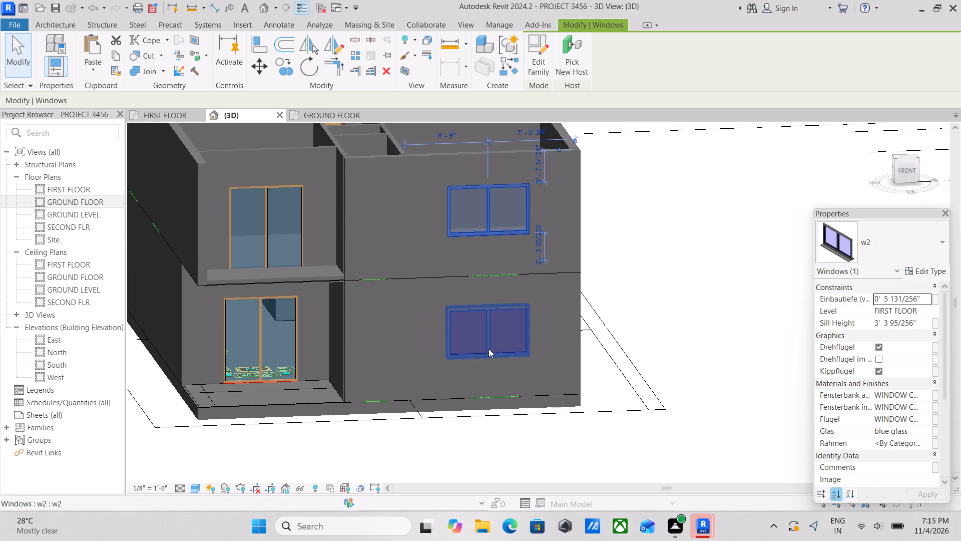
{"action": "scroll", "coordinate": [489, 349], "scroll_direction": "down", "scroll_amount": 2}
{"action": "middle_click_drag", "start_coordinate": [449, 318], "coordinate": [451, 366], "text": "shift"}
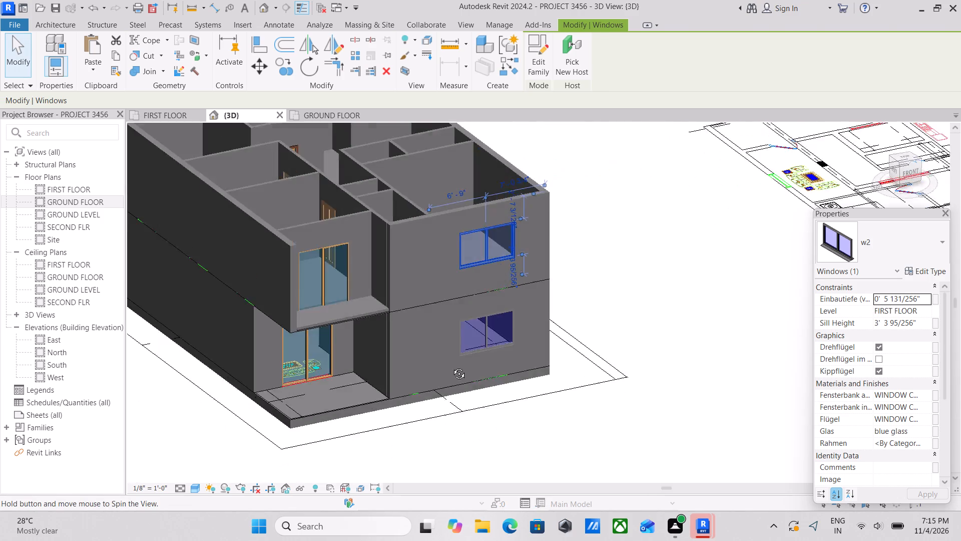
{"action": "middle_click_drag", "start_coordinate": [451, 366], "coordinate": [426, 367], "text": "shift"}
{"action": "middle_click_drag", "start_coordinate": [476, 322], "coordinate": [507, 418]}
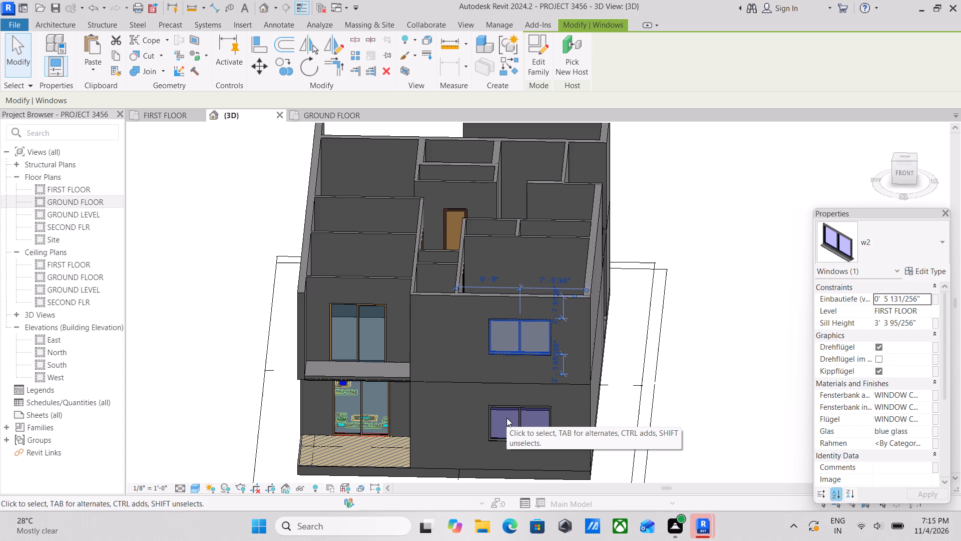
{"action": "scroll", "coordinate": [507, 418], "scroll_direction": "up", "scroll_amount": 3}
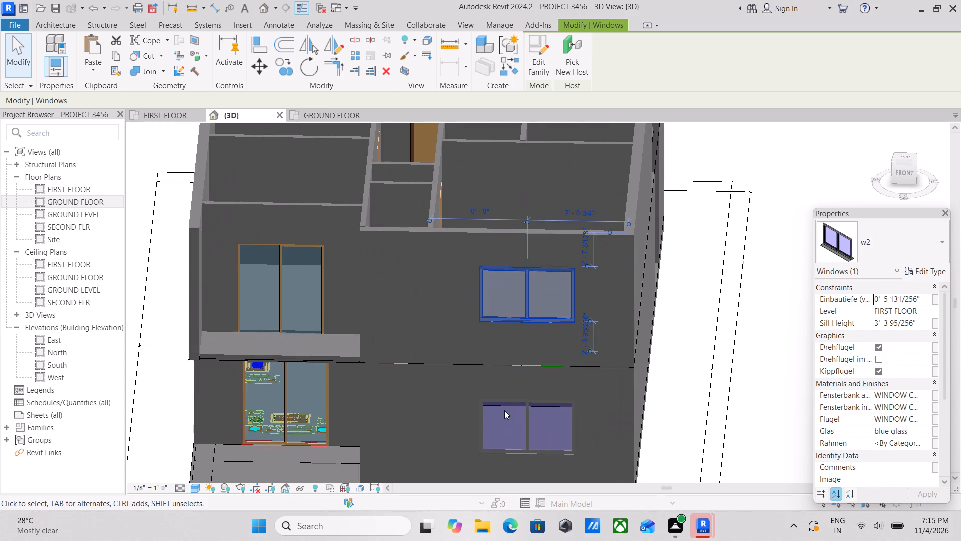
{"action": "scroll", "coordinate": [504, 410], "scroll_direction": "down", "scroll_amount": 1}
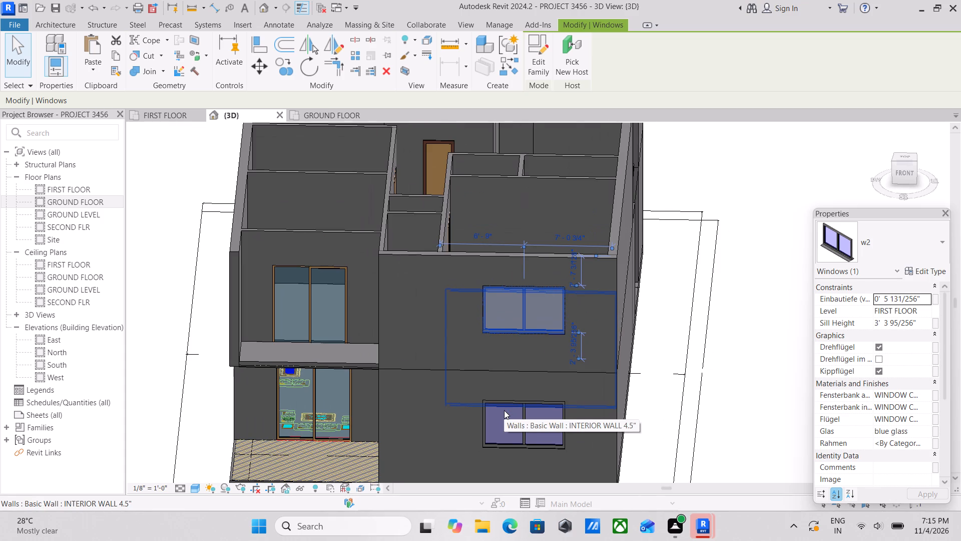
{"action": "scroll", "coordinate": [504, 410], "scroll_direction": "down", "scroll_amount": 2}
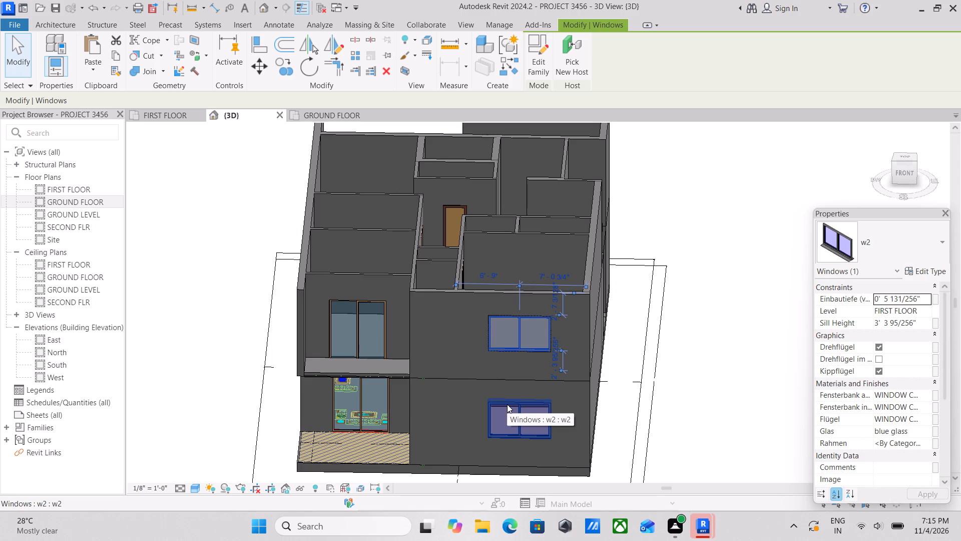
{"action": "scroll", "coordinate": [507, 404], "scroll_direction": "up", "scroll_amount": 1}
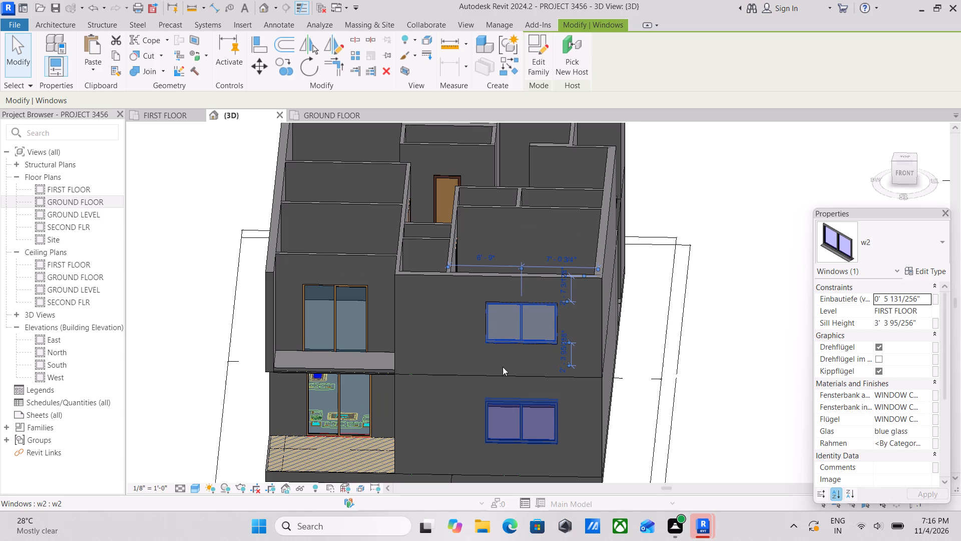
{"action": "scroll", "coordinate": [510, 338], "scroll_direction": "up", "scroll_amount": 5}
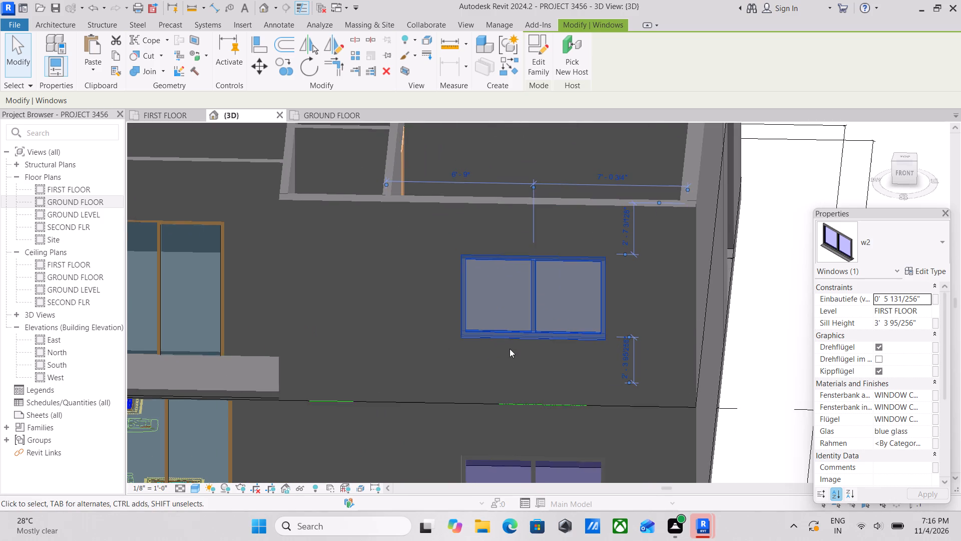
{"action": "key", "text": "Escape"}
{"action": "scroll", "coordinate": [530, 341], "scroll_direction": "down", "scroll_amount": 5}
{"action": "scroll", "coordinate": [485, 358], "scroll_direction": "down", "scroll_amount": 1}
{"action": "middle_click_drag", "start_coordinate": [485, 358], "coordinate": [515, 375], "text": "shift"}
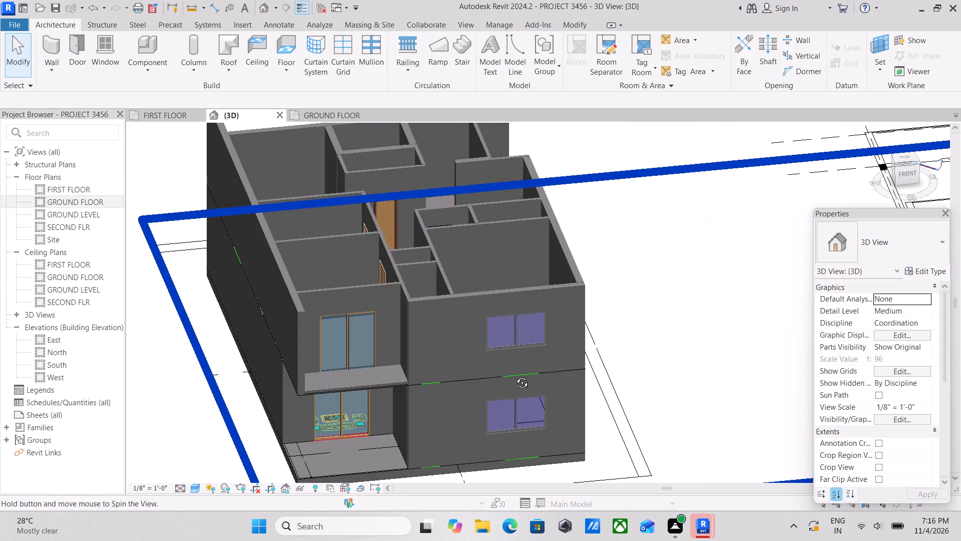
{"action": "middle_click_drag", "start_coordinate": [515, 375], "coordinate": [457, 368], "text": "shift"}
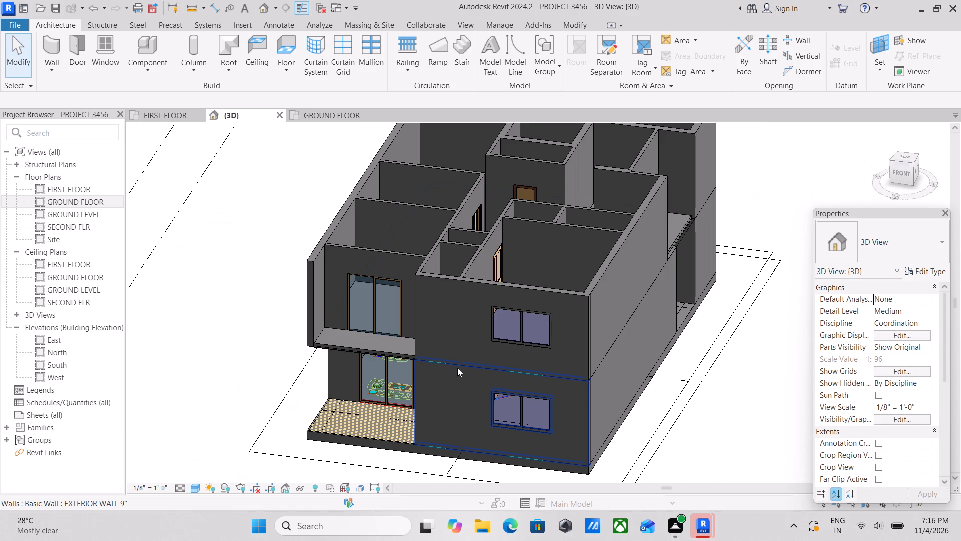
{"action": "scroll", "coordinate": [586, 332], "scroll_direction": "down", "scroll_amount": 3}
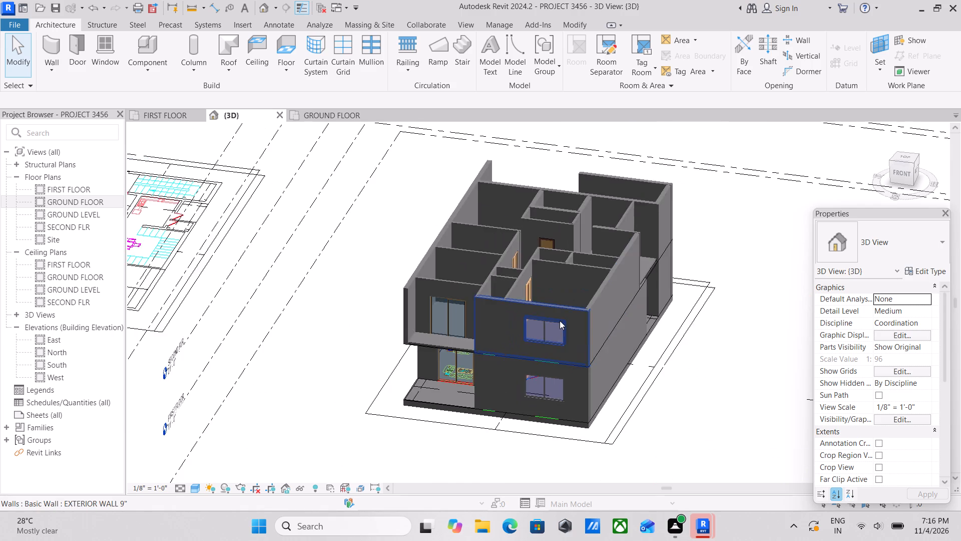
{"action": "middle_click_drag", "start_coordinate": [563, 322], "coordinate": [610, 363]}
{"action": "scroll", "coordinate": [561, 344], "scroll_direction": "down", "scroll_amount": 1}
{"action": "middle_click_drag", "start_coordinate": [560, 345], "coordinate": [660, 320], "text": "shift"}
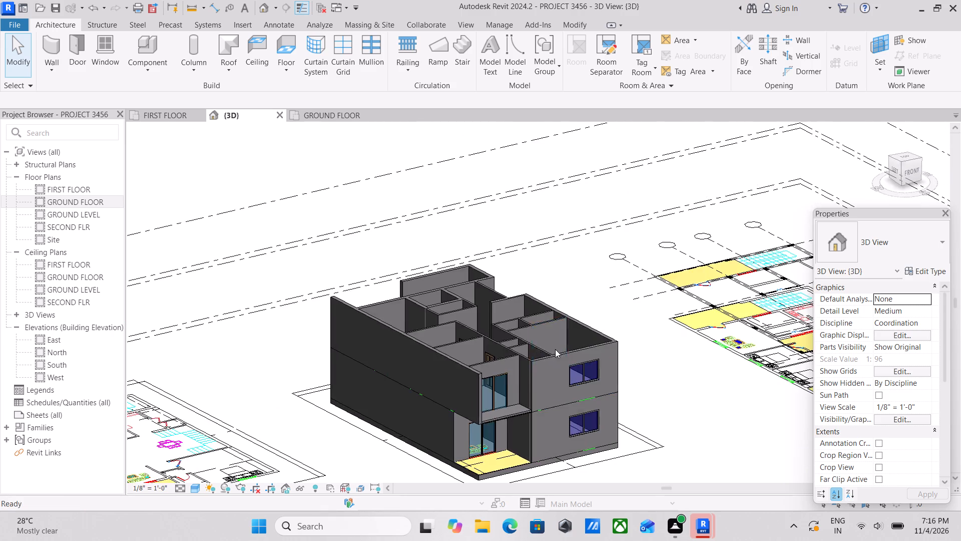
{"action": "middle_click_drag", "start_coordinate": [538, 348], "coordinate": [672, 378], "text": "shift"}
{"action": "scroll", "coordinate": [597, 346], "scroll_direction": "down", "scroll_amount": 1}
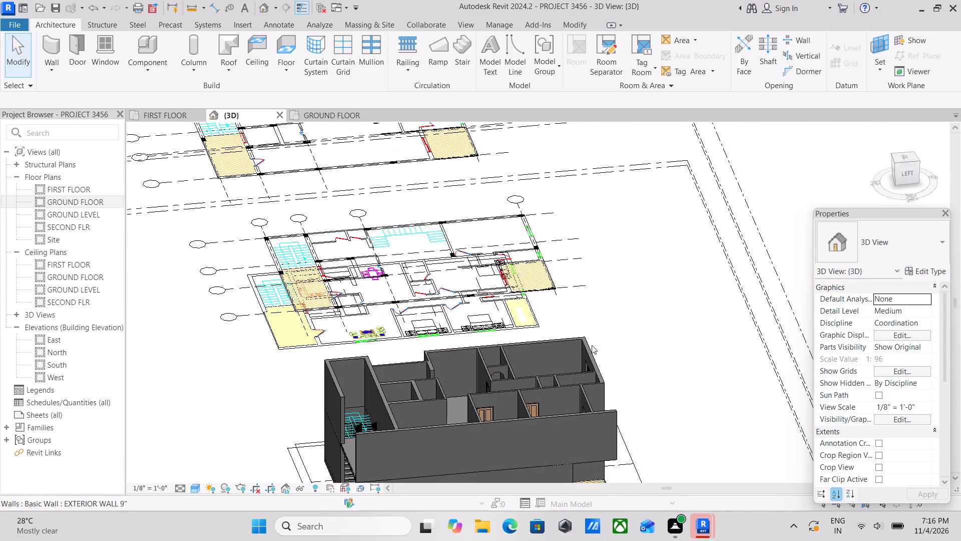
{"action": "middle_click_drag", "start_coordinate": [592, 345], "coordinate": [611, 370]}
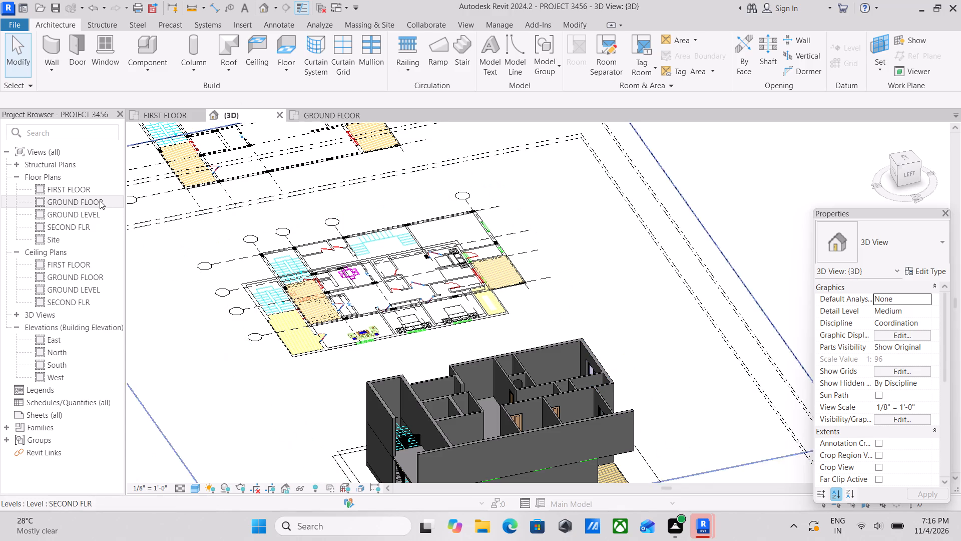
Open the SECOND FLR floor plan and set its underlay base level to SECOND FLR.
{"action": "double_click", "coordinate": [55, 229]}
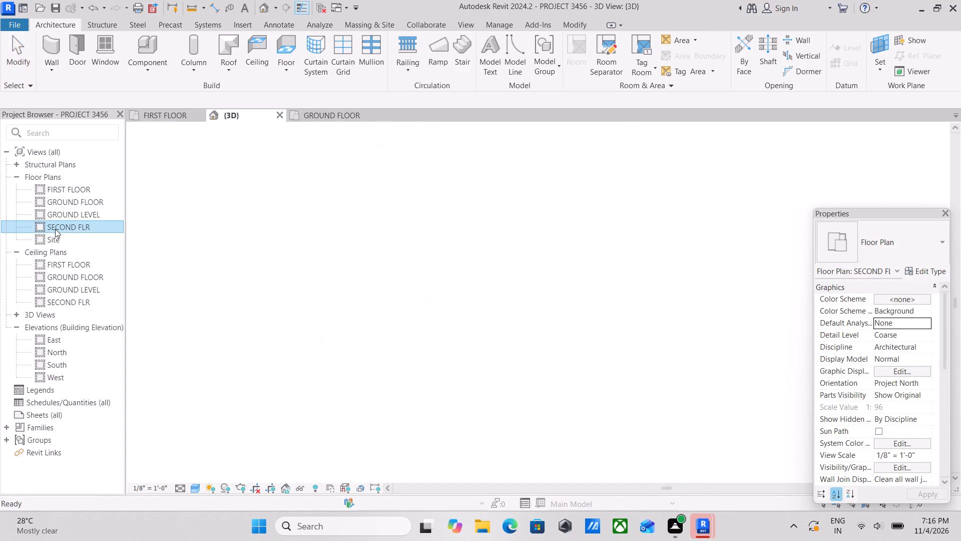
{"action": "scroll", "coordinate": [577, 361], "scroll_direction": "down", "scroll_amount": 1}
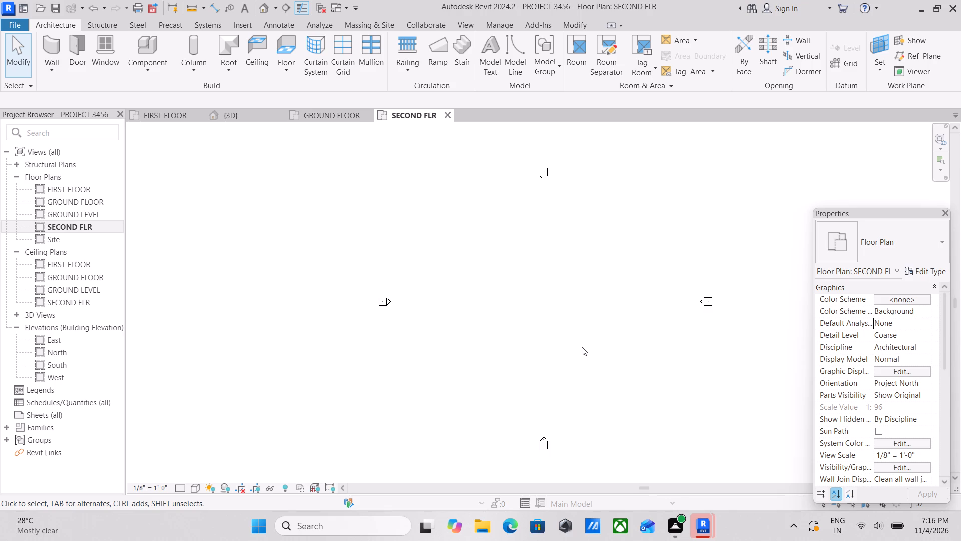
{"action": "scroll", "coordinate": [582, 347], "scroll_direction": "up", "scroll_amount": 3}
{"action": "middle_click_drag", "start_coordinate": [592, 321], "coordinate": [469, 335]}
{"action": "scroll", "coordinate": [469, 335], "scroll_direction": "up", "scroll_amount": 1}
{"action": "scroll", "coordinate": [506, 326], "scroll_direction": "down", "scroll_amount": 1}
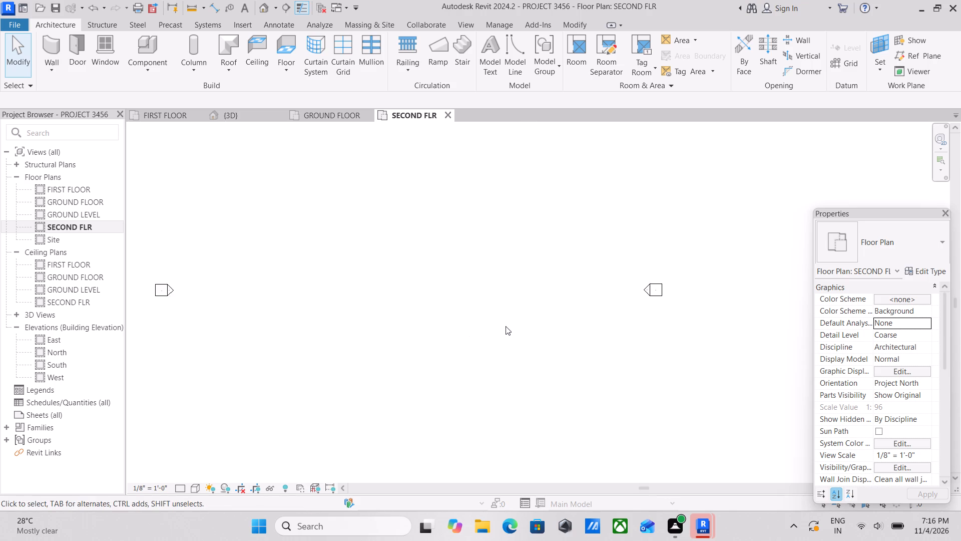
{"action": "scroll", "coordinate": [506, 326], "scroll_direction": "down", "scroll_amount": 1}
{"action": "middle_click_drag", "start_coordinate": [506, 326], "coordinate": [503, 336]}
{"action": "scroll", "coordinate": [940, 410], "scroll_direction": "down", "scroll_amount": 3}
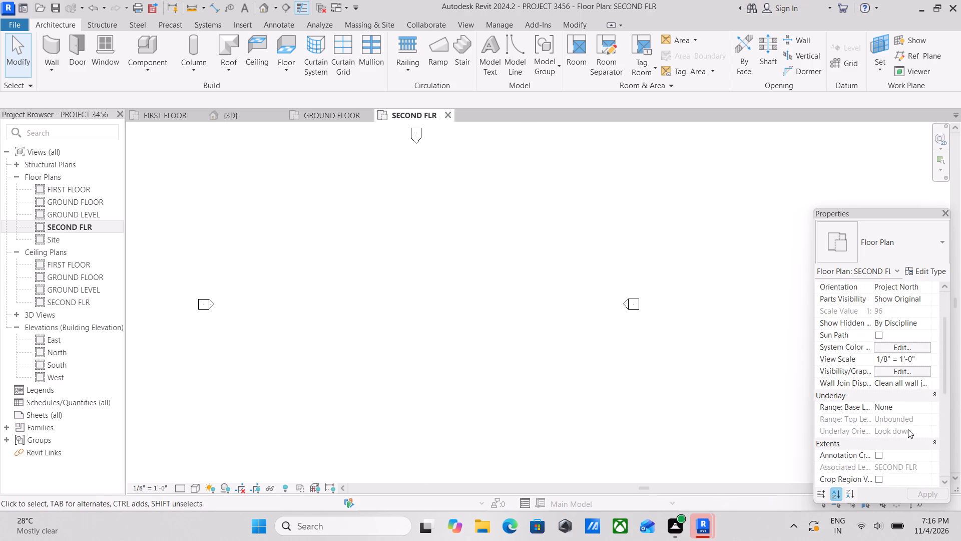
{"action": "scroll", "coordinate": [907, 445], "scroll_direction": "down", "scroll_amount": 1}
{"action": "scroll", "coordinate": [906, 406], "scroll_direction": "up", "scroll_amount": 1}
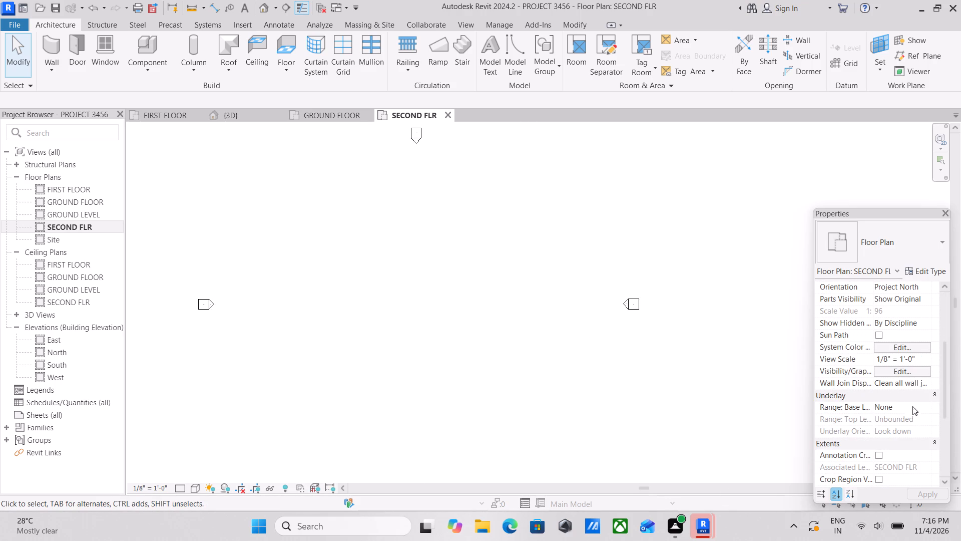
{"action": "left_click", "coordinate": [917, 409]}
{"action": "left_click", "coordinate": [927, 407]}
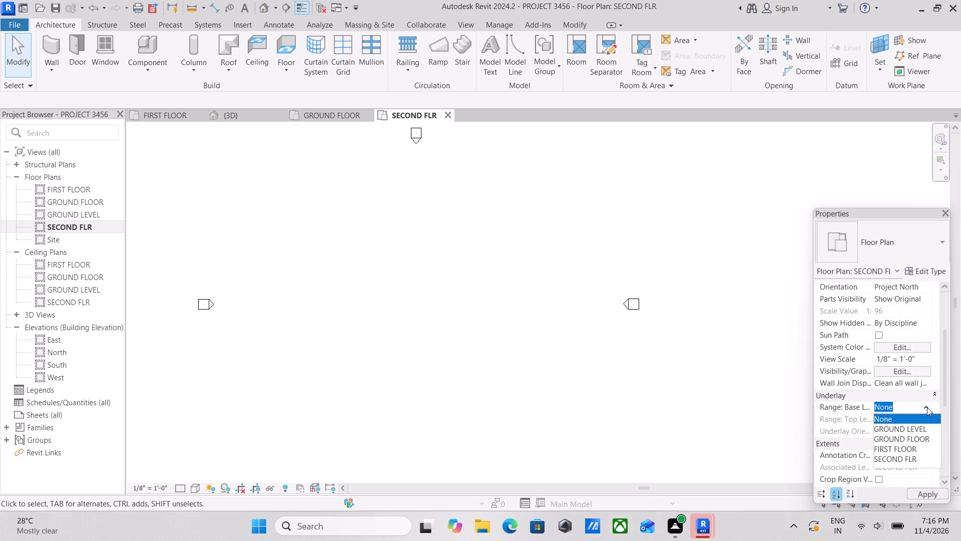
{"action": "left_click", "coordinate": [904, 457]}
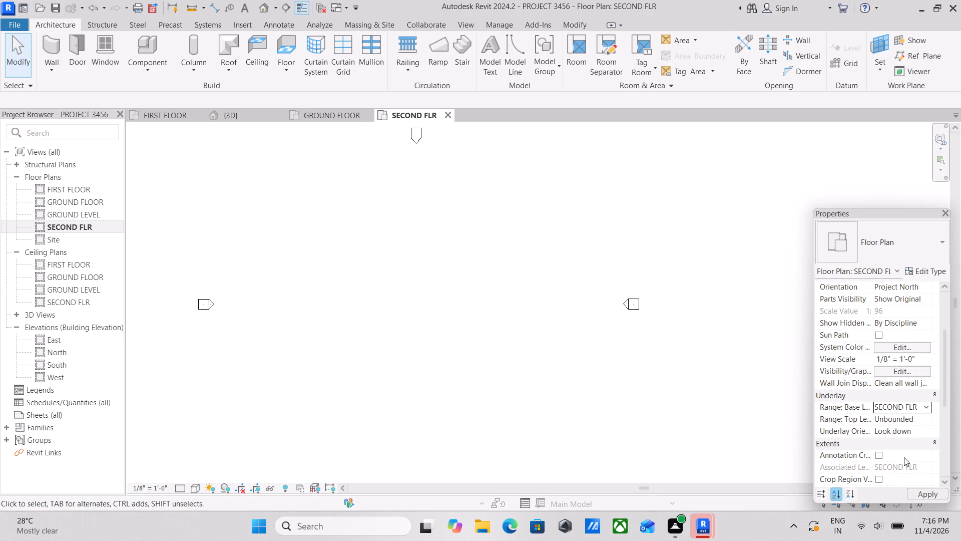
Examine the SECOND FLR plan around the elevation markers for underlay geometry.
{"action": "scroll", "coordinate": [453, 313], "scroll_direction": "down", "scroll_amount": 2}
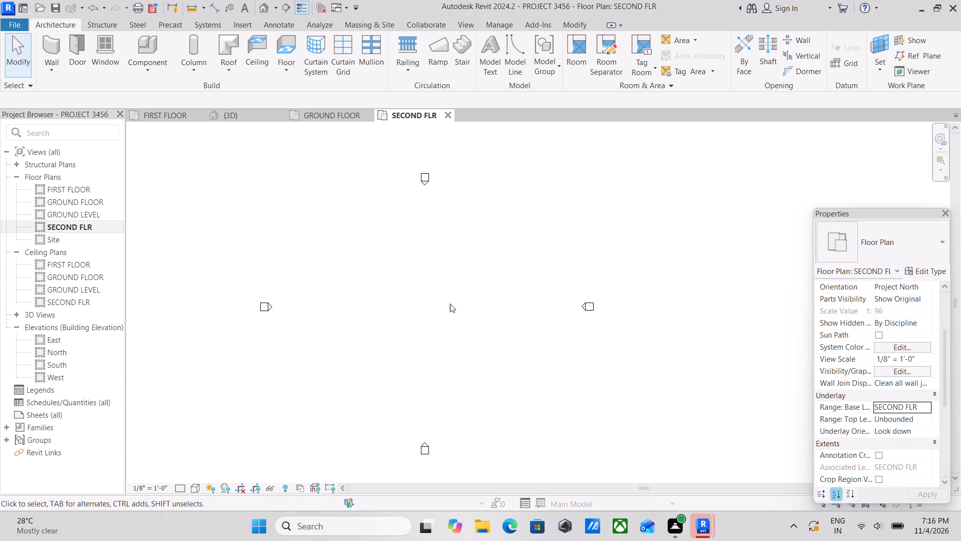
{"action": "scroll", "coordinate": [478, 312], "scroll_direction": "down", "scroll_amount": 4}
{"action": "scroll", "coordinate": [576, 333], "scroll_direction": "down", "scroll_amount": 4}
{"action": "scroll", "coordinate": [564, 335], "scroll_direction": "up", "scroll_amount": 7}
{"action": "left_click", "coordinate": [42, 222]}
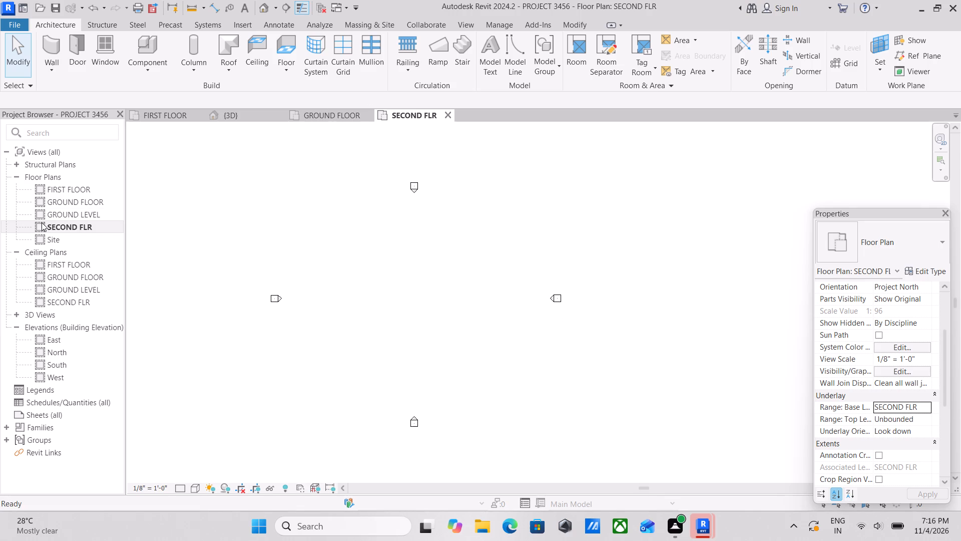
{"action": "left_click", "coordinate": [42, 222]}
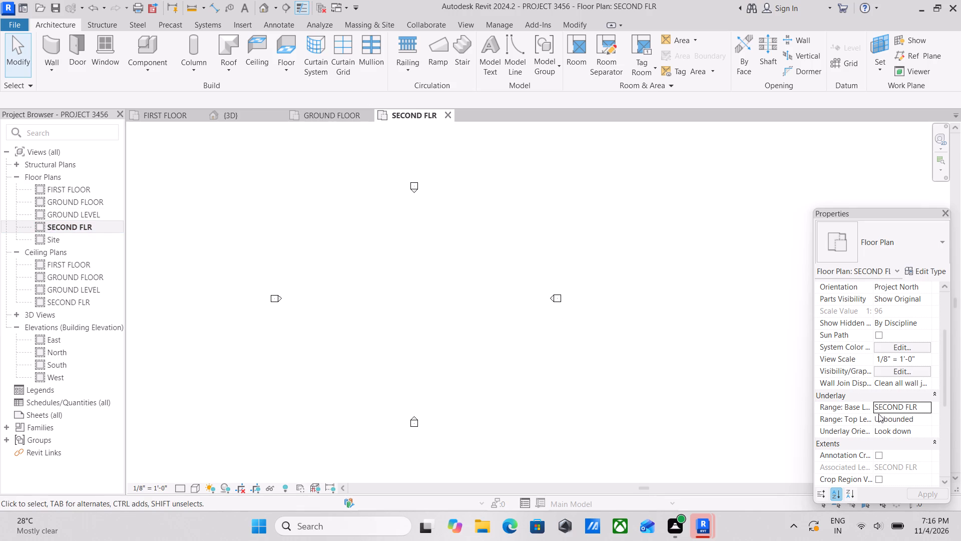
{"action": "scroll", "coordinate": [591, 396], "scroll_direction": "down", "scroll_amount": 9}
{"action": "middle_click_drag", "start_coordinate": [615, 396], "coordinate": [625, 413]}
{"action": "scroll", "coordinate": [626, 411], "scroll_direction": "up", "scroll_amount": 1}
Switch the drawing canvas to the dark background.
{"action": "type", "text": "ca"}
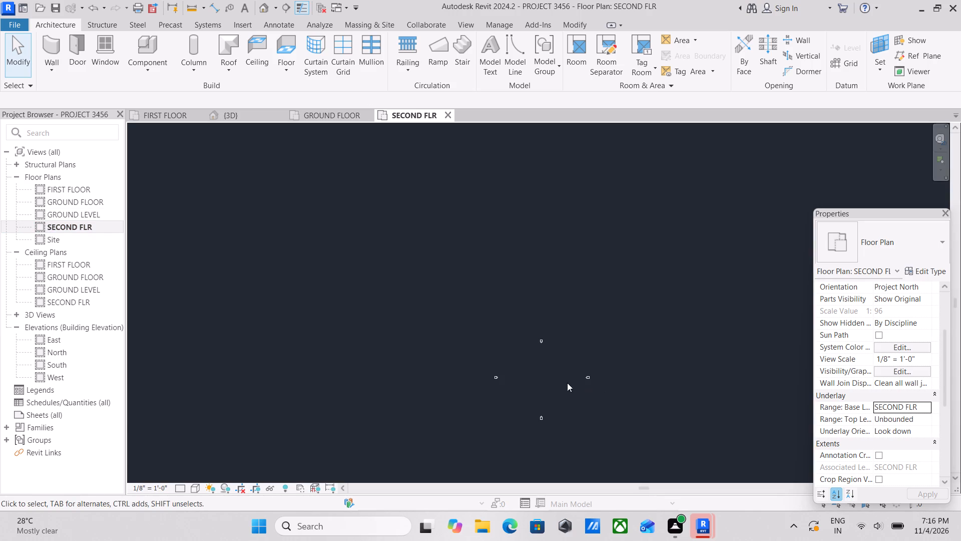
{"action": "scroll", "coordinate": [554, 382], "scroll_direction": "up", "scroll_amount": 3}
{"action": "scroll", "coordinate": [713, 406], "scroll_direction": "up", "scroll_amount": 3}
{"action": "left_click", "coordinate": [320, 117]}
{"action": "left_click", "coordinate": [406, 112]}
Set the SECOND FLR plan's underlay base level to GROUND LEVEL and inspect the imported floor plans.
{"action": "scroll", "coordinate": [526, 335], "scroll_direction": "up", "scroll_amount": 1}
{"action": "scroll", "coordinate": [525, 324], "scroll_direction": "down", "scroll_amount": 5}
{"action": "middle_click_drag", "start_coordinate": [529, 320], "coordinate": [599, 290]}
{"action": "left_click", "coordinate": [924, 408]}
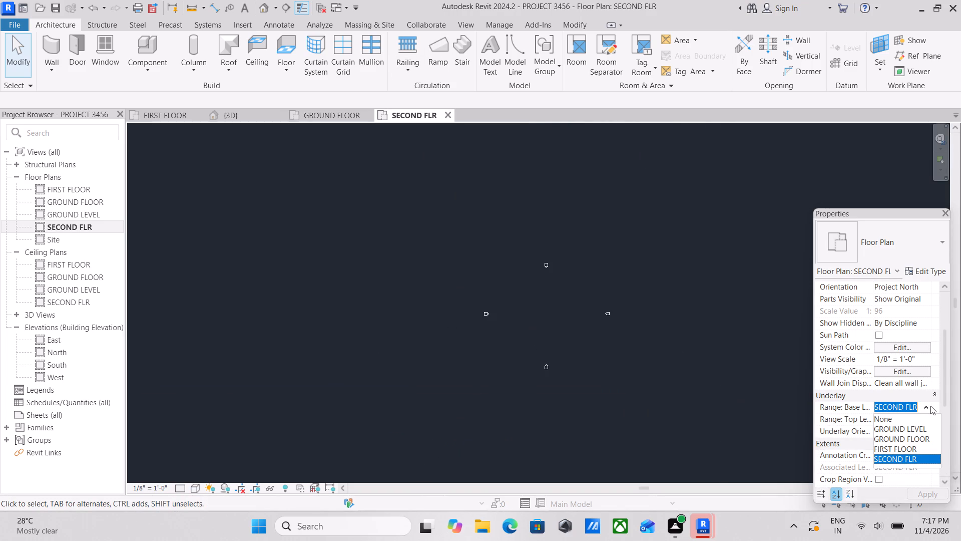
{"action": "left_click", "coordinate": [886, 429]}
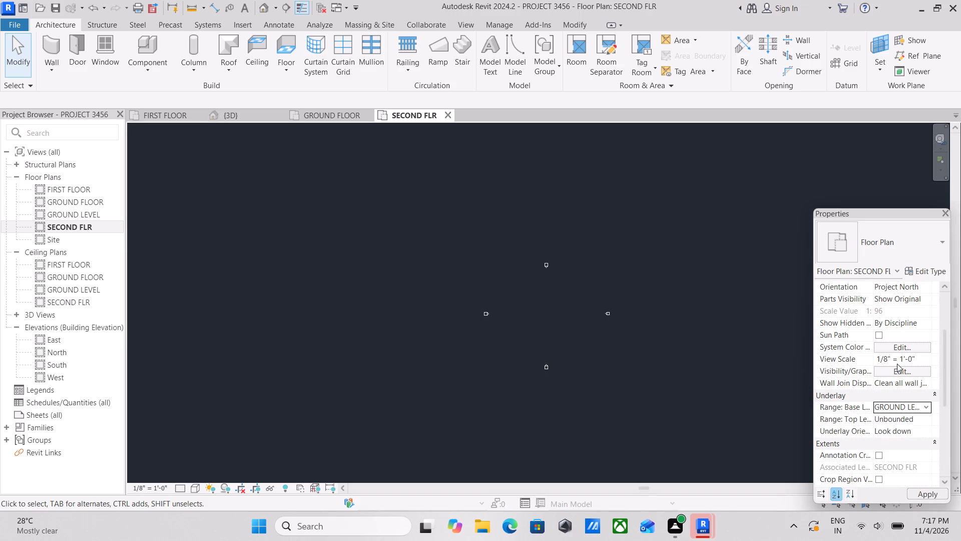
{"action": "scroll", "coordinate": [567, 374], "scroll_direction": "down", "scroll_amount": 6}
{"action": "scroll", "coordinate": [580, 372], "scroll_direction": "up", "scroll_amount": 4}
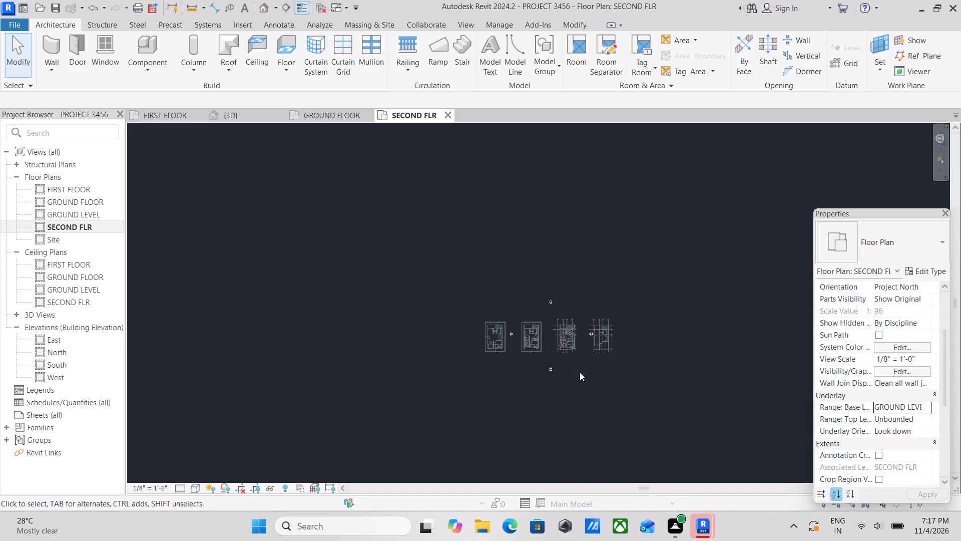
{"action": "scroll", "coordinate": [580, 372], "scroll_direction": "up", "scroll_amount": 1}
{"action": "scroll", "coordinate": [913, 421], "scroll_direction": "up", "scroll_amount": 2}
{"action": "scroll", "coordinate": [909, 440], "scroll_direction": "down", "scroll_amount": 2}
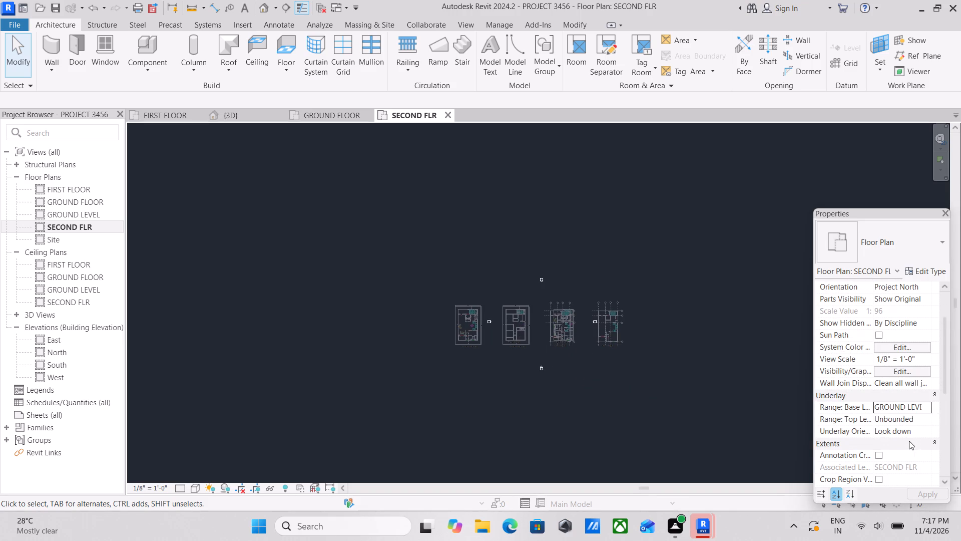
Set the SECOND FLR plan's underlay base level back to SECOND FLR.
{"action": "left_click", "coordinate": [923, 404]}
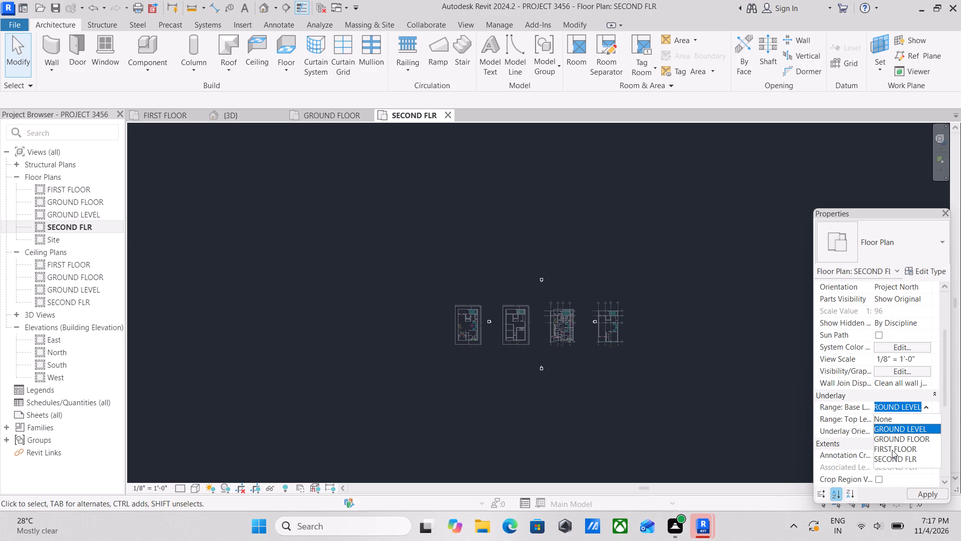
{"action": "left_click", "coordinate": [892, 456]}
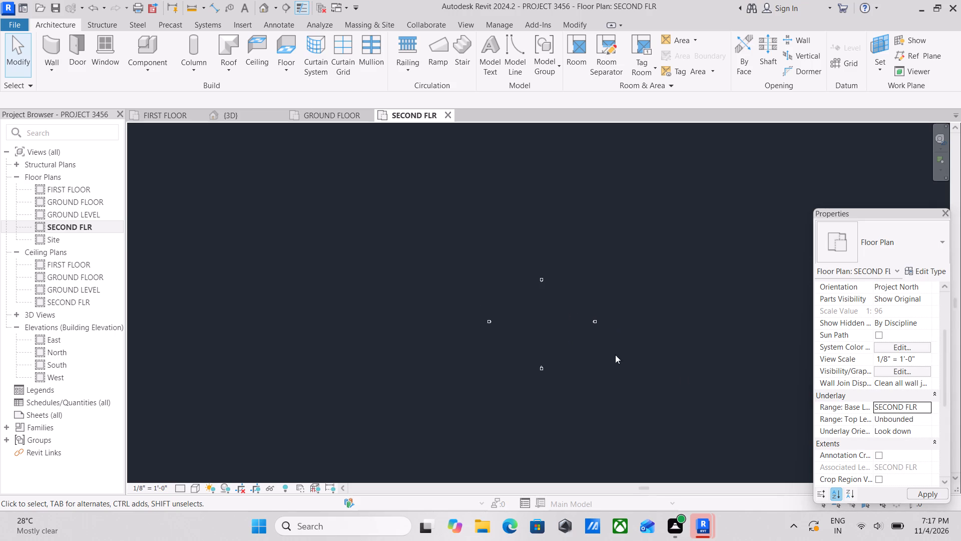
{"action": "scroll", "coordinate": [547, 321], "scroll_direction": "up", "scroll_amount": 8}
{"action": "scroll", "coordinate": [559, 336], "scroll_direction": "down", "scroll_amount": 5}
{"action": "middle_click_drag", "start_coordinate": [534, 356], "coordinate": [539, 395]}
In the 3D view, copy the back wall's ground-floor Door-Double-Sliding 72" x 84" and paste it aligned to the FIRST FLOOR level.
{"action": "left_click", "coordinate": [225, 112]}
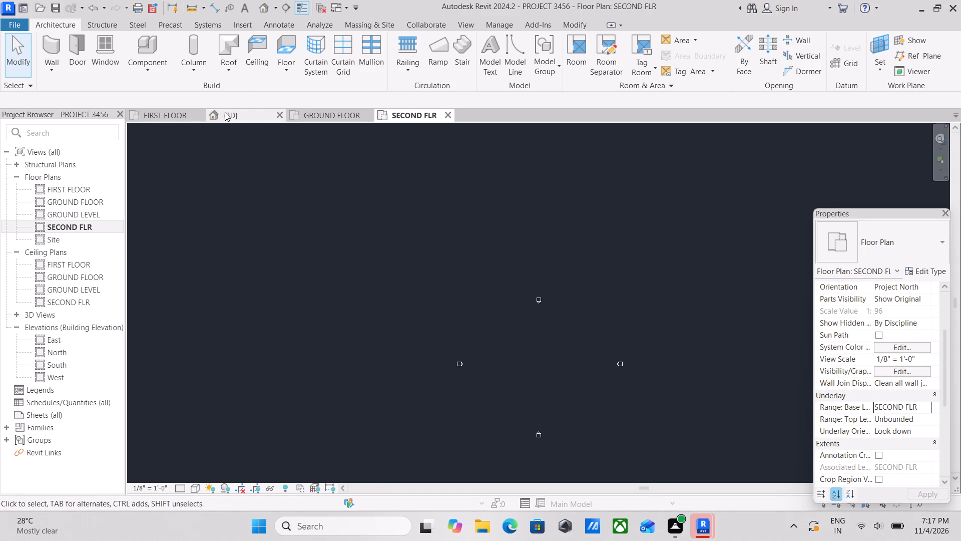
{"action": "scroll", "coordinate": [462, 376], "scroll_direction": "down", "scroll_amount": 7}
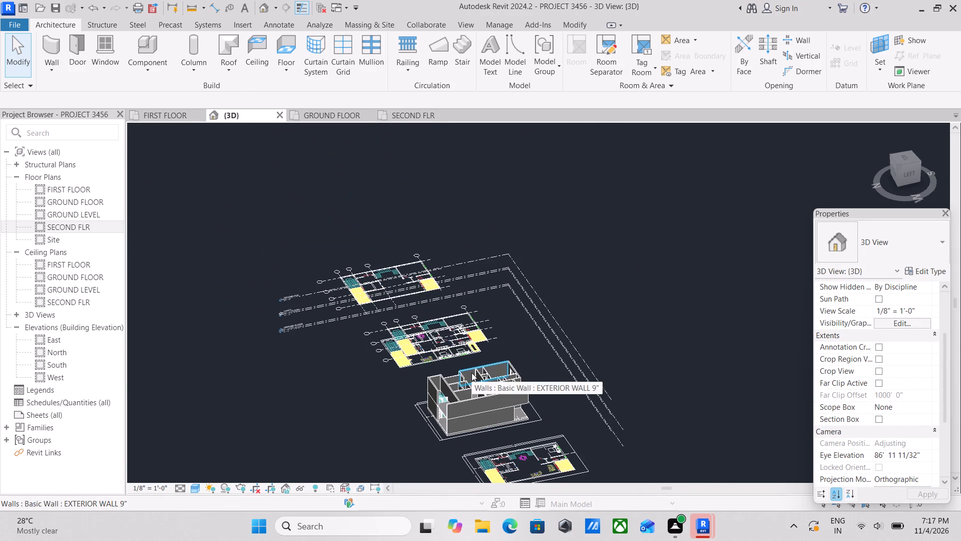
{"action": "scroll", "coordinate": [471, 373], "scroll_direction": "down", "scroll_amount": 2}
{"action": "middle_click_drag", "start_coordinate": [471, 373], "coordinate": [578, 329], "text": "shift"}
{"action": "middle_click_drag", "start_coordinate": [523, 393], "coordinate": [590, 358], "text": "shift"}
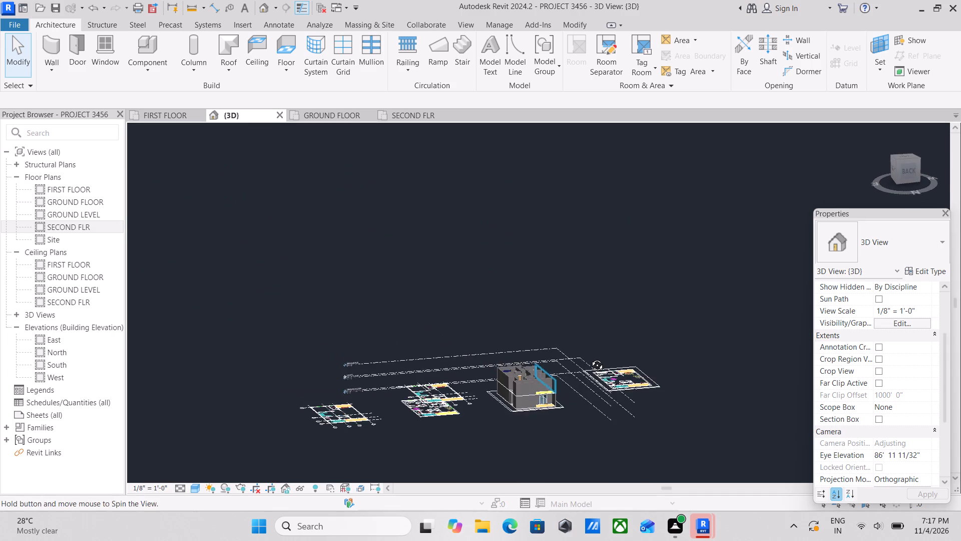
{"action": "scroll", "coordinate": [563, 374], "scroll_direction": "up", "scroll_amount": 11}
{"action": "scroll", "coordinate": [526, 409], "scroll_direction": "up", "scroll_amount": 1}
{"action": "middle_click_drag", "start_coordinate": [526, 409], "coordinate": [453, 403], "text": "shift"}
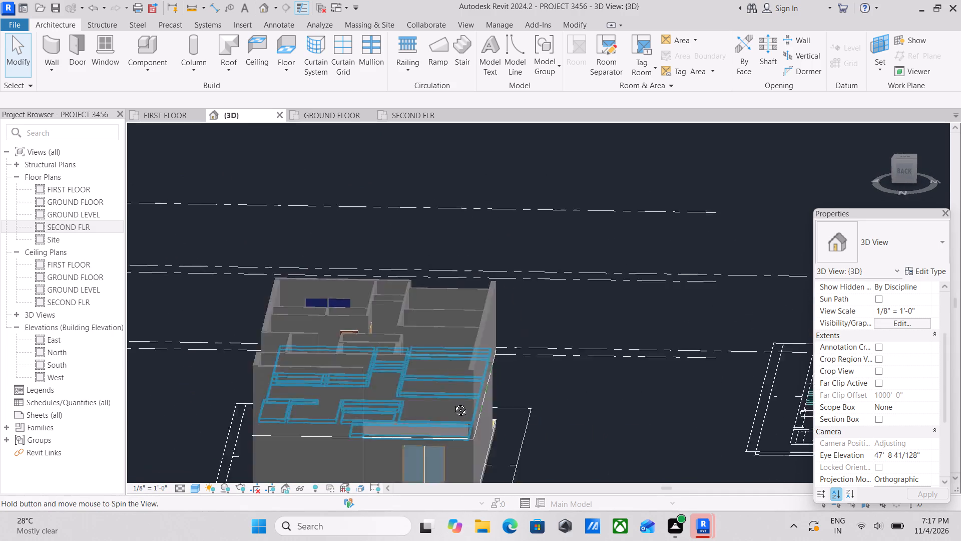
{"action": "middle_click_drag", "start_coordinate": [453, 403], "coordinate": [445, 401], "text": "shift"}
{"action": "middle_click_drag", "start_coordinate": [448, 401], "coordinate": [493, 360]}
{"action": "scroll", "coordinate": [405, 412], "scroll_direction": "up", "scroll_amount": 2}
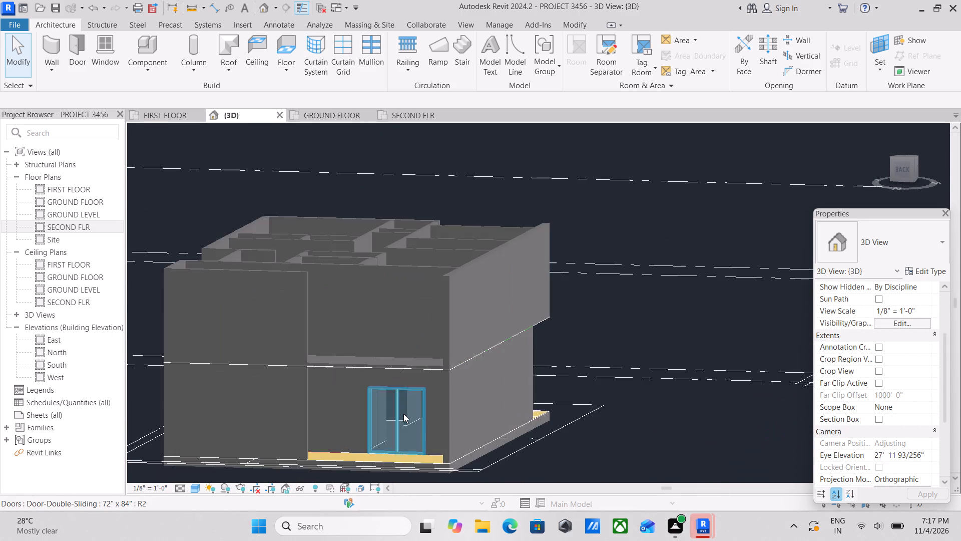
{"action": "left_click", "coordinate": [403, 414]}
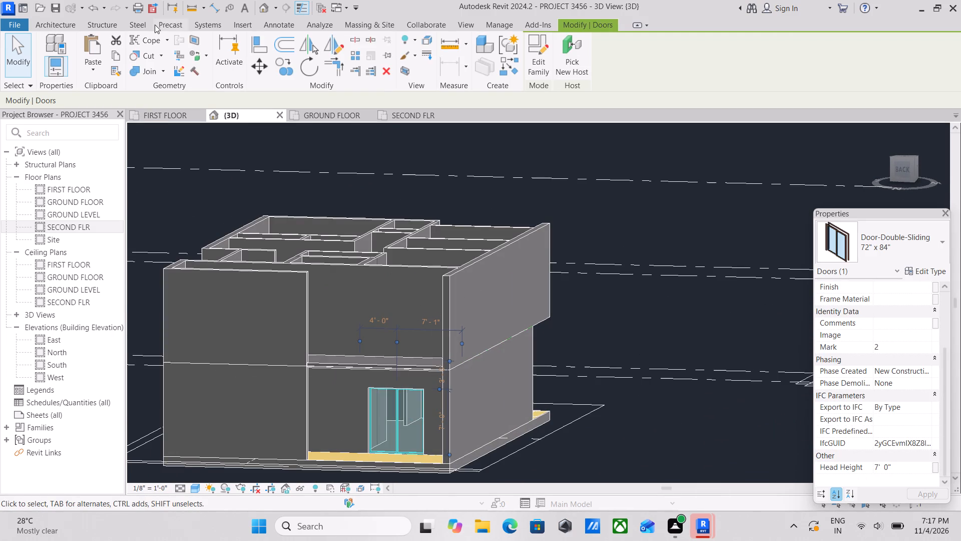
{"action": "left_click", "coordinate": [111, 60]}
{"action": "left_click", "coordinate": [93, 68]}
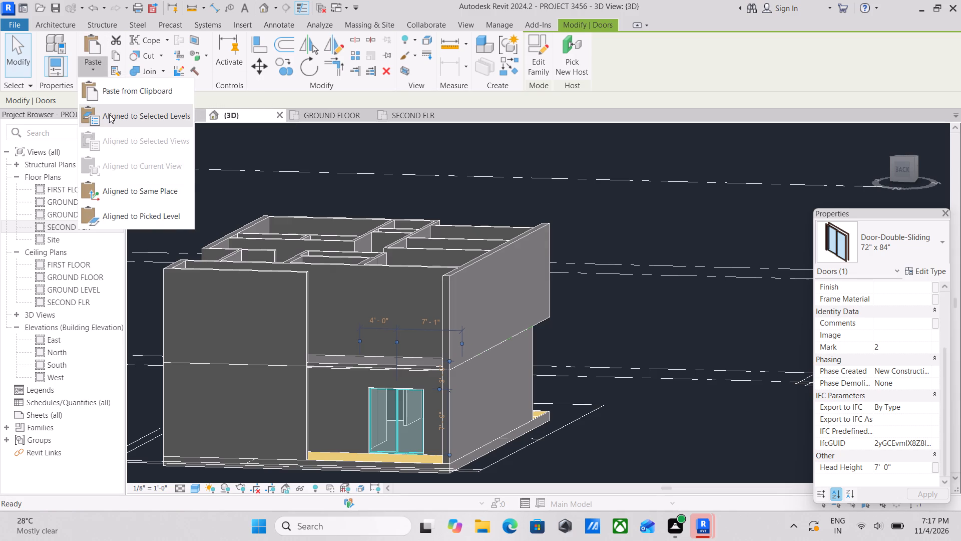
{"action": "left_click", "coordinate": [109, 114]}
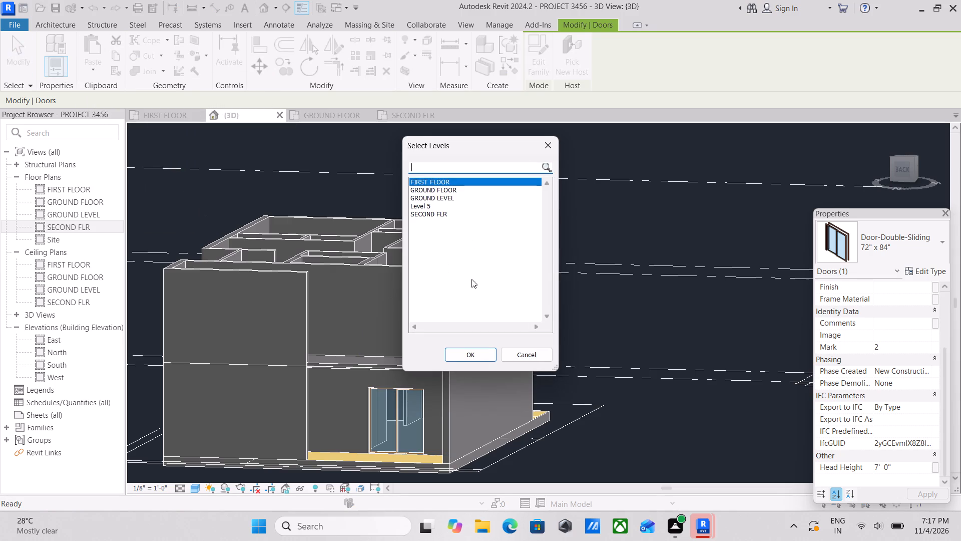
{"action": "left_click", "coordinate": [463, 356]}
{"action": "scroll", "coordinate": [539, 296], "scroll_direction": "down", "scroll_amount": 2}
{"action": "middle_click_drag", "start_coordinate": [539, 296], "coordinate": [545, 370]}
{"action": "key", "text": "Escape"}
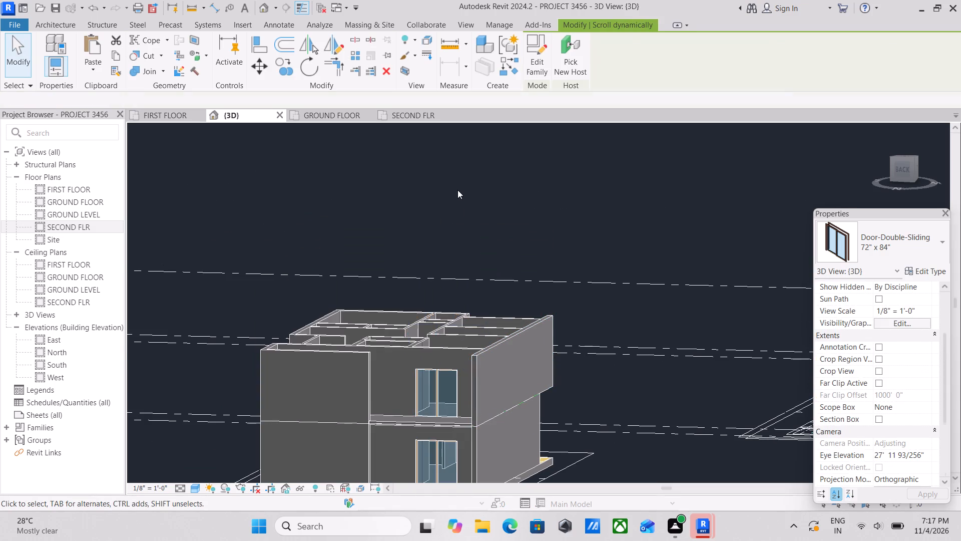
Orient the 3D view to the top and examine the building's room layout against the imported plan's labels.
{"action": "scroll", "coordinate": [474, 214], "scroll_direction": "down", "scroll_amount": 1}
{"action": "scroll", "coordinate": [518, 301], "scroll_direction": "down", "scroll_amount": 2}
{"action": "middle_click_drag", "start_coordinate": [519, 307], "coordinate": [329, 373], "text": "shift"}
{"action": "middle_click_drag", "start_coordinate": [415, 325], "coordinate": [372, 377], "text": "shift"}
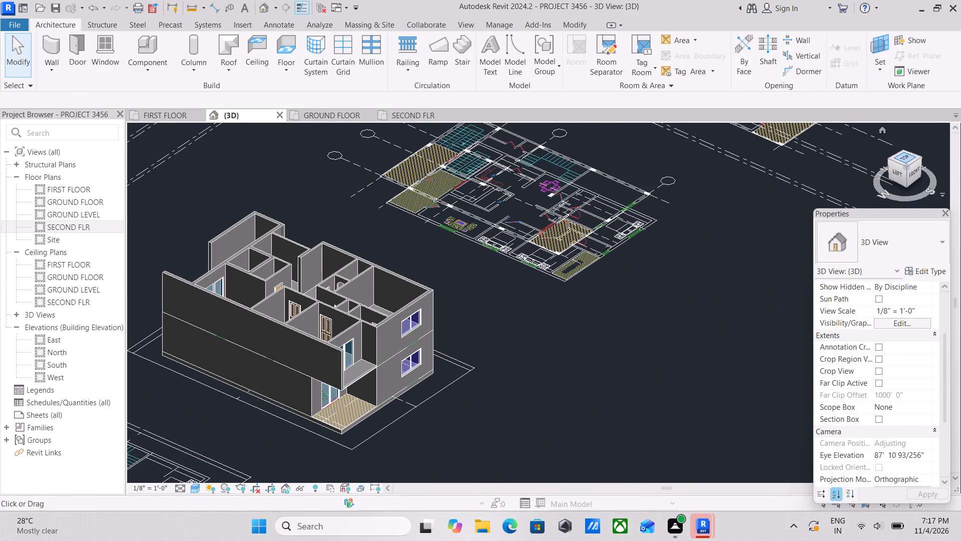
{"action": "left_click", "coordinate": [910, 159]}
{"action": "scroll", "coordinate": [598, 338], "scroll_direction": "up", "scroll_amount": 5}
{"action": "scroll", "coordinate": [513, 366], "scroll_direction": "up", "scroll_amount": 3}
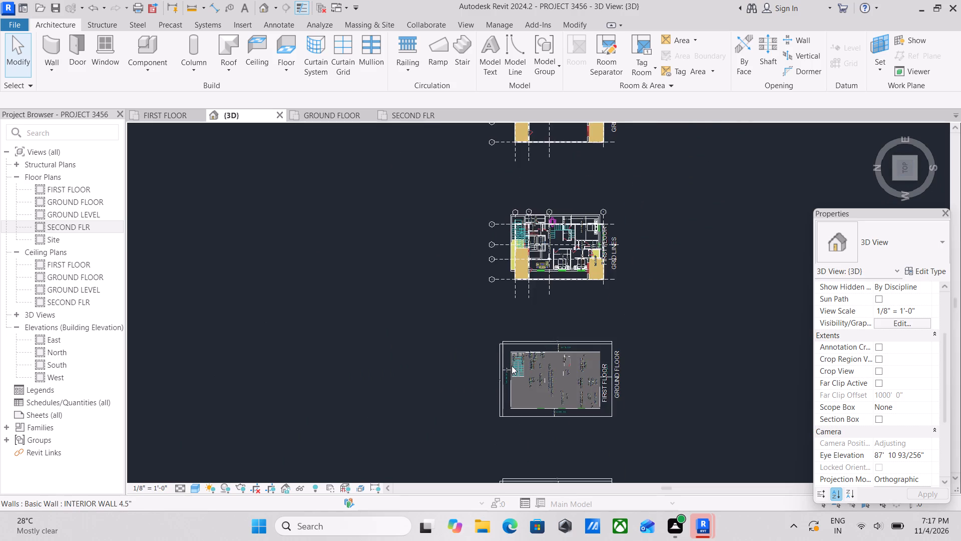
{"action": "scroll", "coordinate": [512, 366], "scroll_direction": "up", "scroll_amount": 7}
{"action": "scroll", "coordinate": [608, 354], "scroll_direction": "down", "scroll_amount": 2}
{"action": "middle_click_drag", "start_coordinate": [607, 352], "coordinate": [585, 320]}
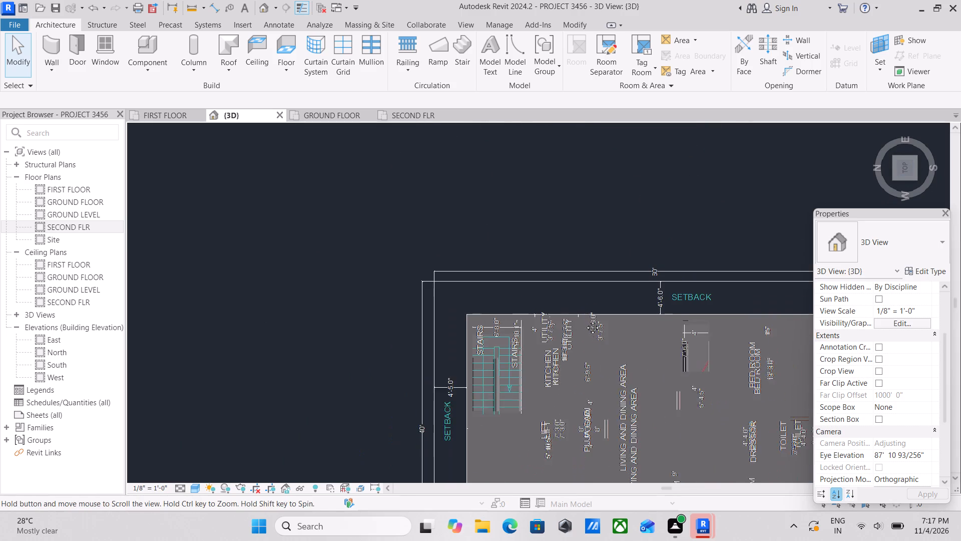
{"action": "middle_click_drag", "start_coordinate": [585, 320], "coordinate": [585, 319]}
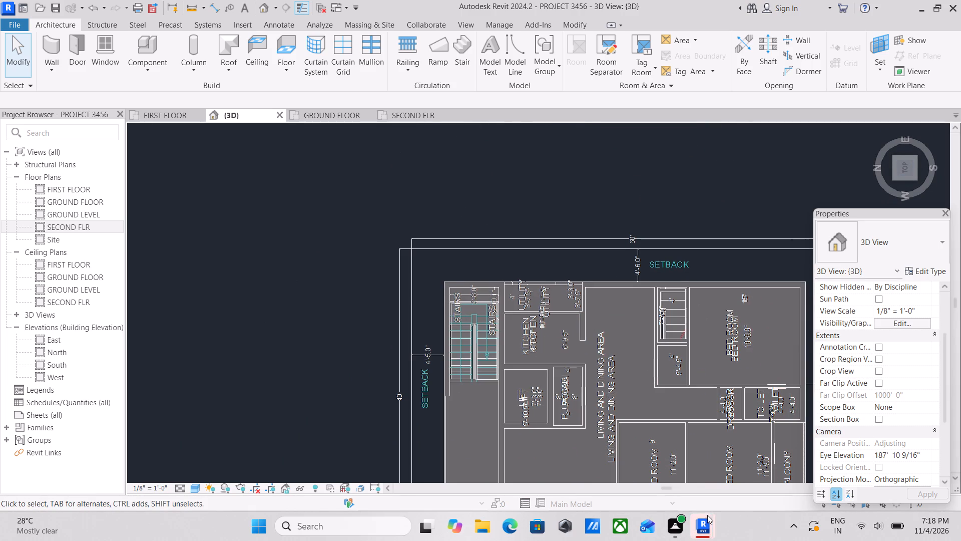
{"action": "scroll", "coordinate": [665, 324], "scroll_direction": "down", "scroll_amount": 1}
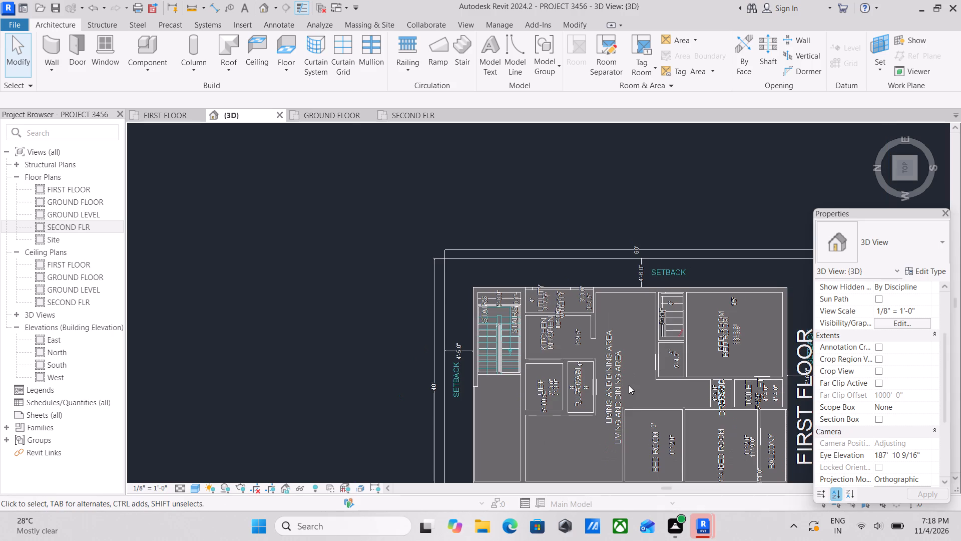
{"action": "scroll", "coordinate": [640, 406], "scroll_direction": "down", "scroll_amount": 2}
{"action": "middle_click_drag", "start_coordinate": [627, 380], "coordinate": [587, 296]}
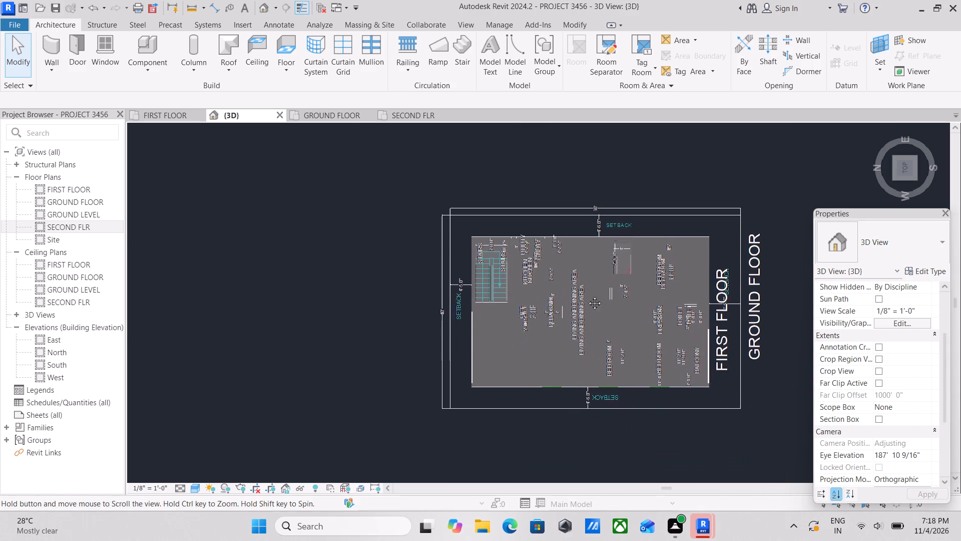
{"action": "middle_click_drag", "start_coordinate": [587, 296], "coordinate": [585, 296]}
{"action": "scroll", "coordinate": [617, 328], "scroll_direction": "up", "scroll_amount": 5}
{"action": "middle_click_drag", "start_coordinate": [618, 331], "coordinate": [614, 386]}
{"action": "scroll", "coordinate": [614, 386], "scroll_direction": "up", "scroll_amount": 1}
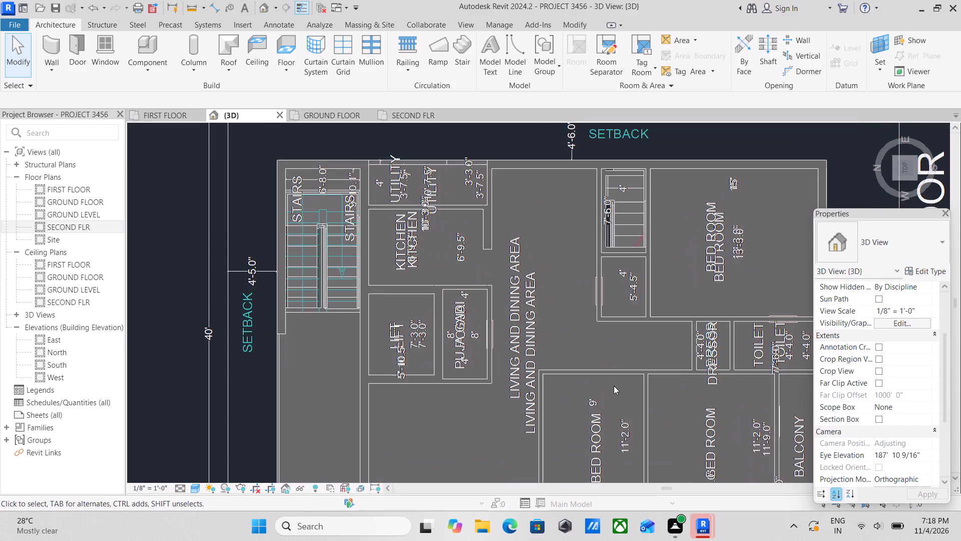
{"action": "scroll", "coordinate": [654, 374], "scroll_direction": "down", "scroll_amount": 3}
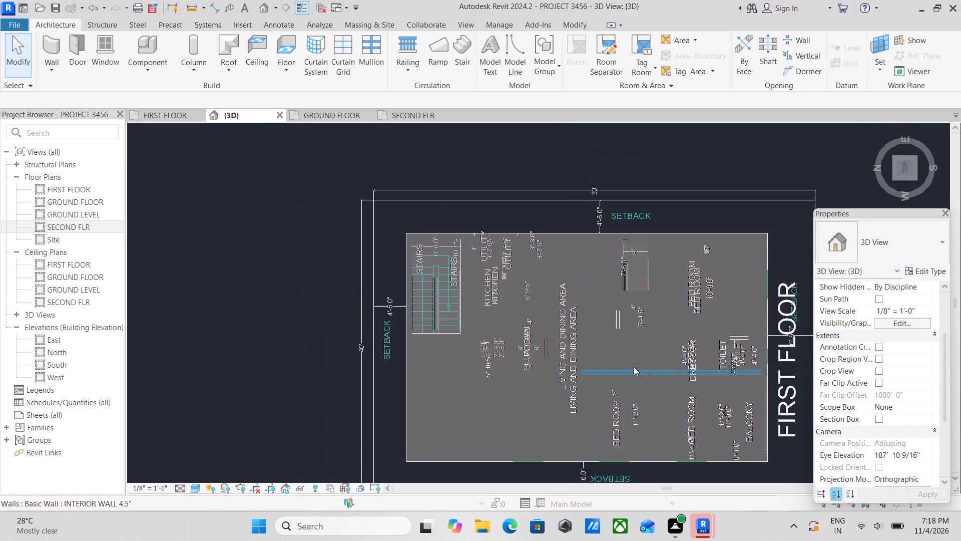
{"action": "middle_click_drag", "start_coordinate": [629, 356], "coordinate": [558, 333]}
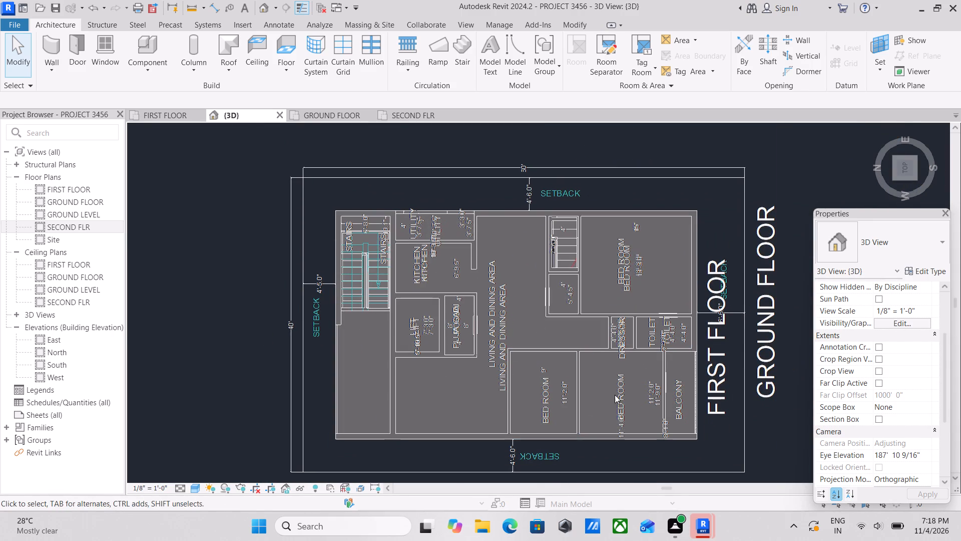
{"action": "scroll", "coordinate": [620, 392], "scroll_direction": "up", "scroll_amount": 3}
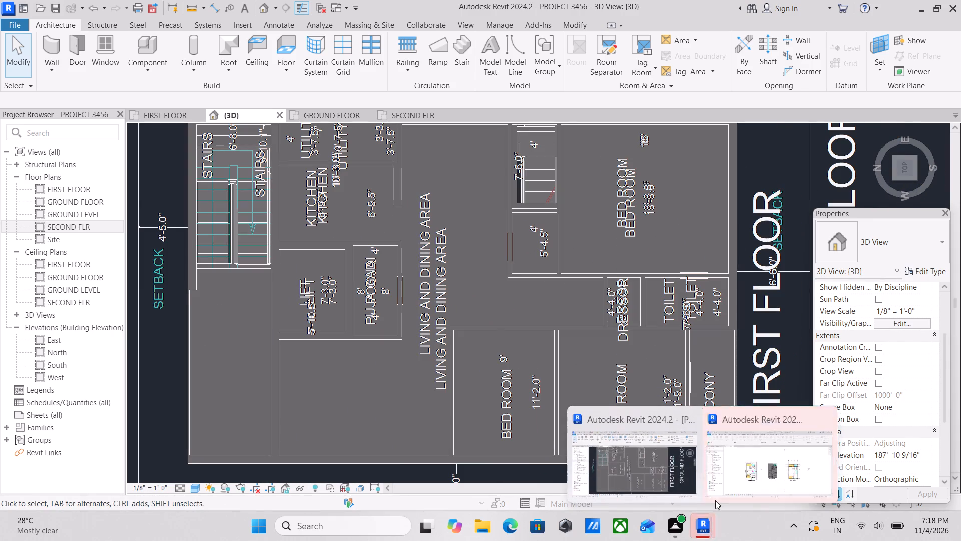
{"action": "scroll", "coordinate": [619, 292], "scroll_direction": "down", "scroll_amount": 1}
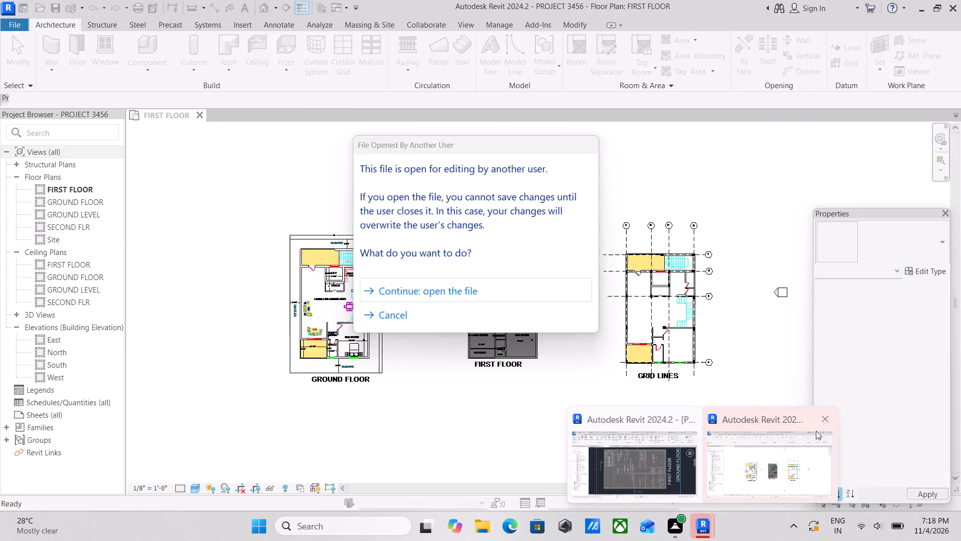
In the second Revit window, choose to continue opening the in-use file, and return to the 3D view's window.
{"action": "left_click", "coordinate": [822, 413]}
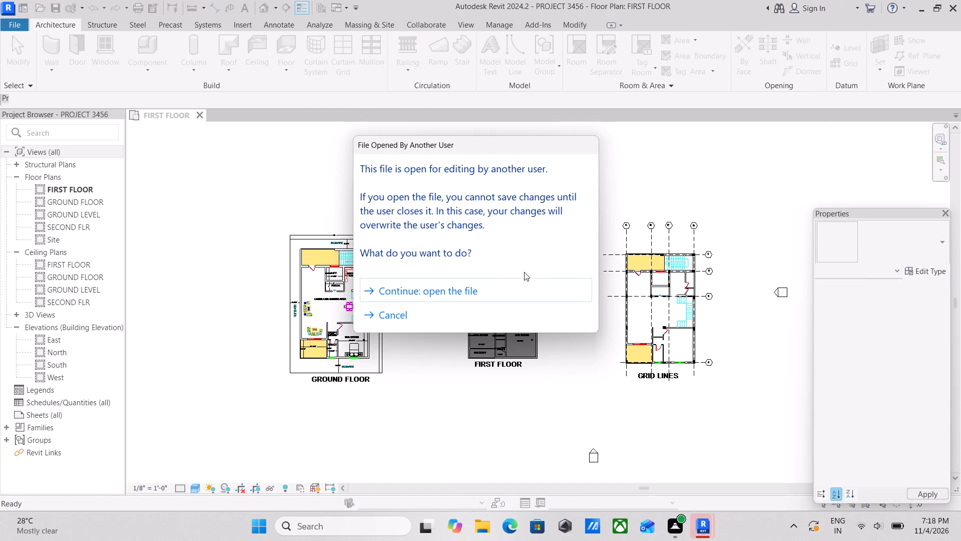
{"action": "left_click", "coordinate": [465, 290]}
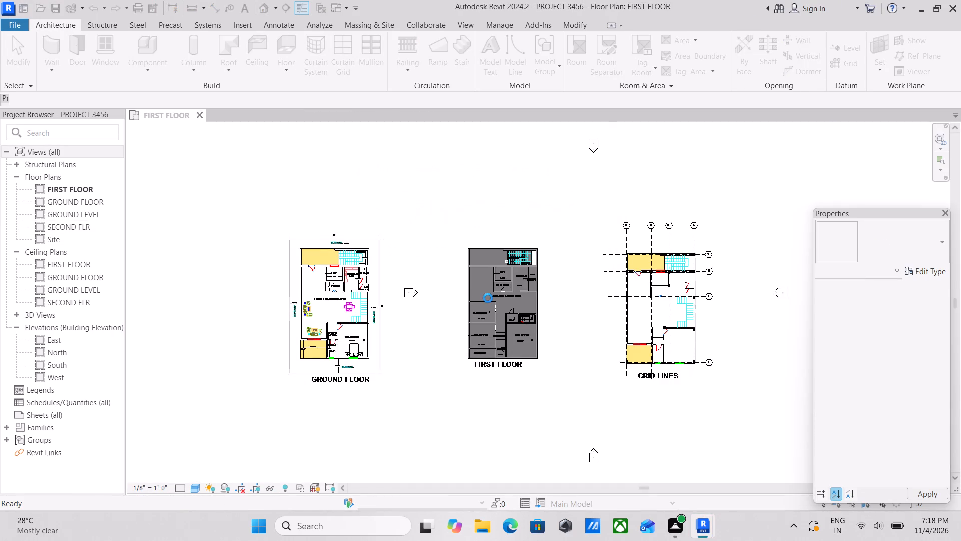
{"action": "scroll", "coordinate": [488, 298], "scroll_direction": "up", "scroll_amount": 3}
{"action": "scroll", "coordinate": [518, 332], "scroll_direction": "up", "scroll_amount": 1}
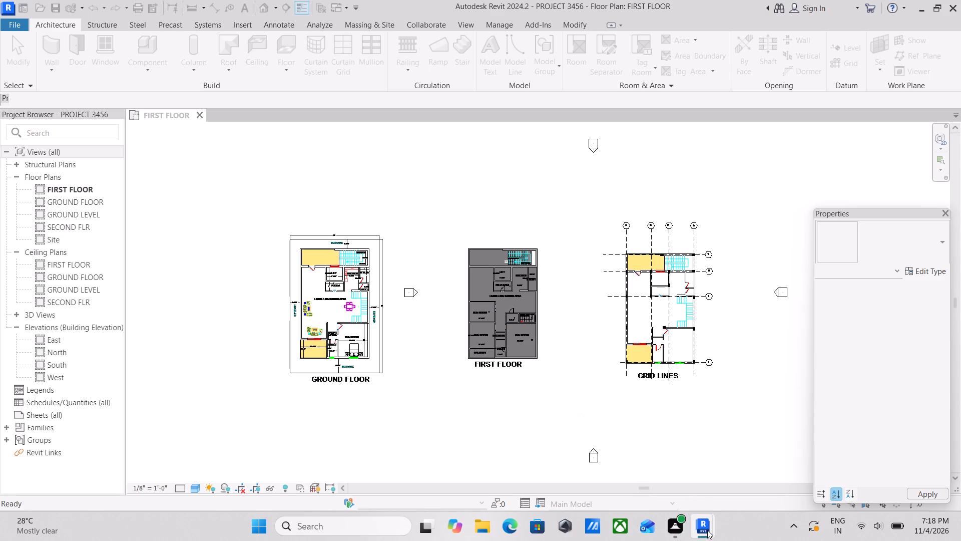
{"action": "left_click", "coordinate": [707, 530]}
{"action": "left_click", "coordinate": [644, 460]}
Examine the overlapping imported room labels and door positions over the building from above.
{"action": "scroll", "coordinate": [513, 295], "scroll_direction": "down", "scroll_amount": 2}
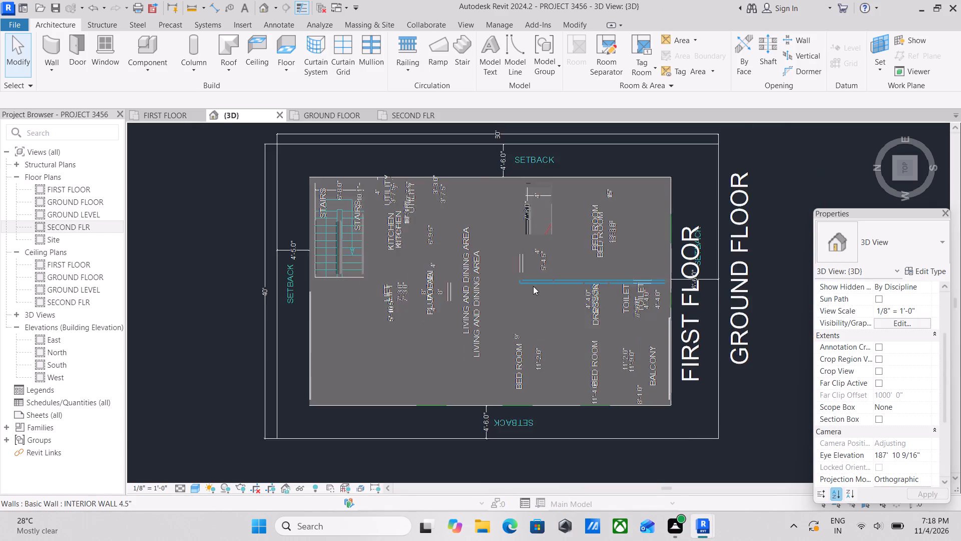
{"action": "scroll", "coordinate": [533, 286], "scroll_direction": "up", "scroll_amount": 8}
{"action": "scroll", "coordinate": [533, 286], "scroll_direction": "down", "scroll_amount": 1}
{"action": "scroll", "coordinate": [533, 286], "scroll_direction": "up", "scroll_amount": 1}
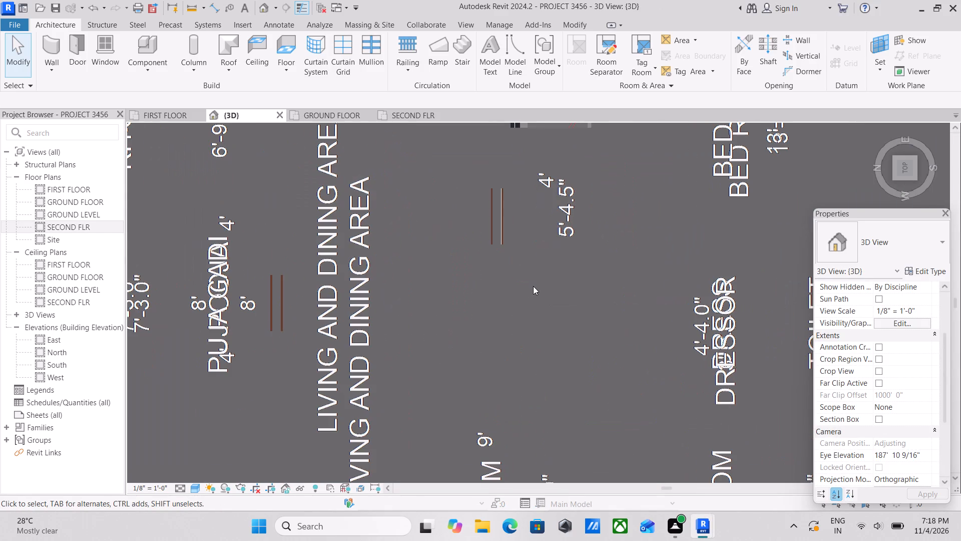
{"action": "scroll", "coordinate": [533, 286], "scroll_direction": "up", "scroll_amount": 4}
{"action": "scroll", "coordinate": [533, 295], "scroll_direction": "down", "scroll_amount": 7}
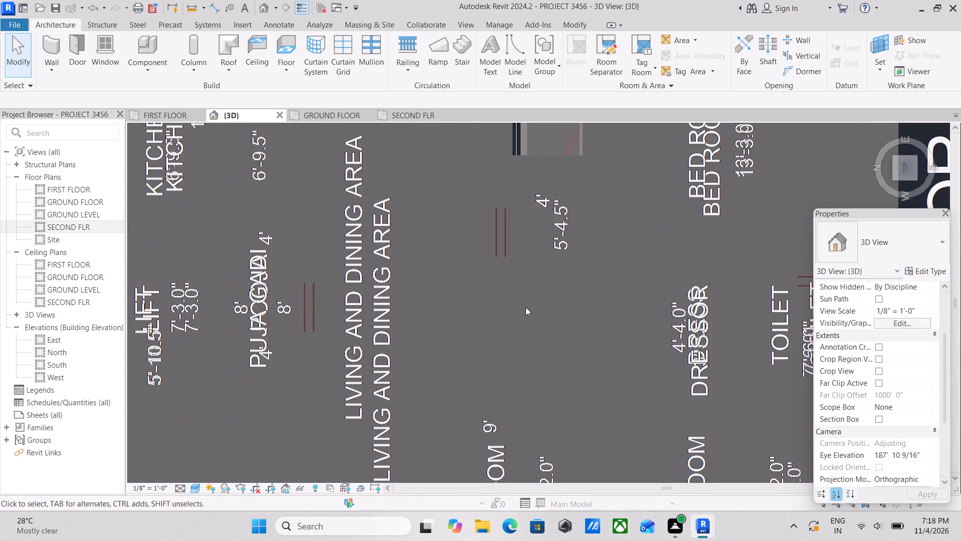
{"action": "scroll", "coordinate": [526, 307], "scroll_direction": "down", "scroll_amount": 8}
Temporarily hide the G+1 BUILDING 5567.dwg import placed on the FIRST FLOOR work plane in the 3D view.
{"action": "middle_click_drag", "start_coordinate": [572, 333], "coordinate": [435, 302], "text": "shift"}
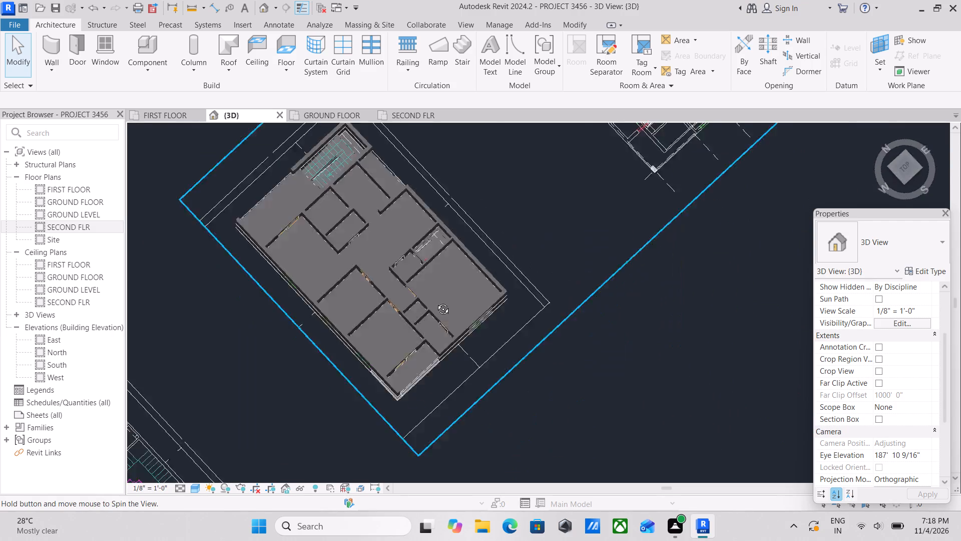
{"action": "middle_click_drag", "start_coordinate": [435, 302], "coordinate": [427, 301], "text": "shift"}
{"action": "scroll", "coordinate": [490, 309], "scroll_direction": "up", "scroll_amount": 1}
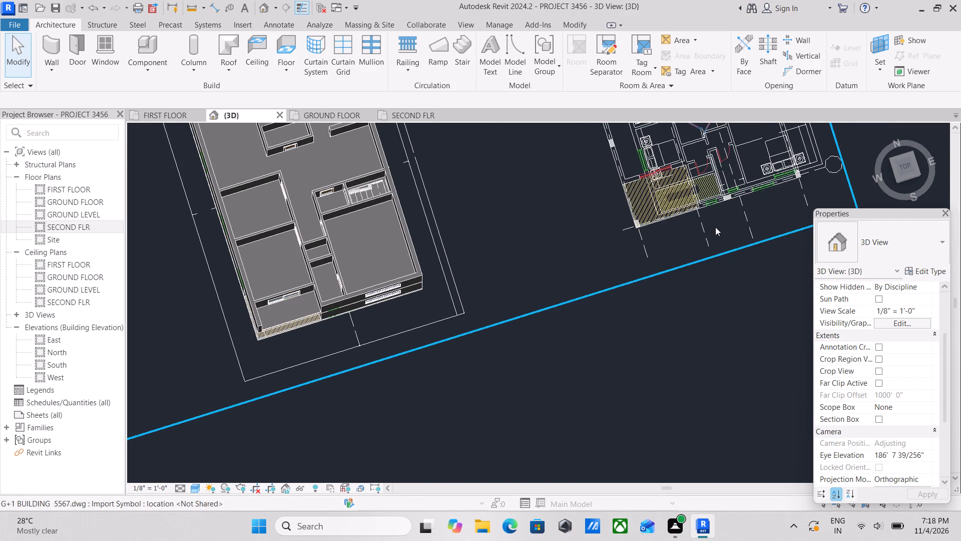
{"action": "left_click", "coordinate": [716, 236]}
{"action": "type", "text": "hh"}
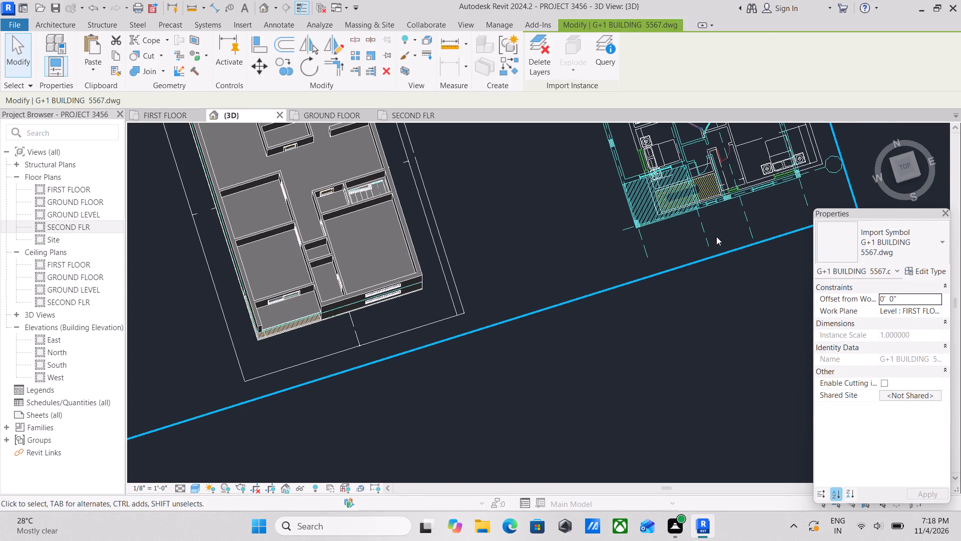
{"action": "scroll", "coordinate": [641, 252], "scroll_direction": "down", "scroll_amount": 3}
{"action": "middle_click_drag", "start_coordinate": [575, 243], "coordinate": [601, 291]}
{"action": "left_click", "coordinate": [541, 334]}
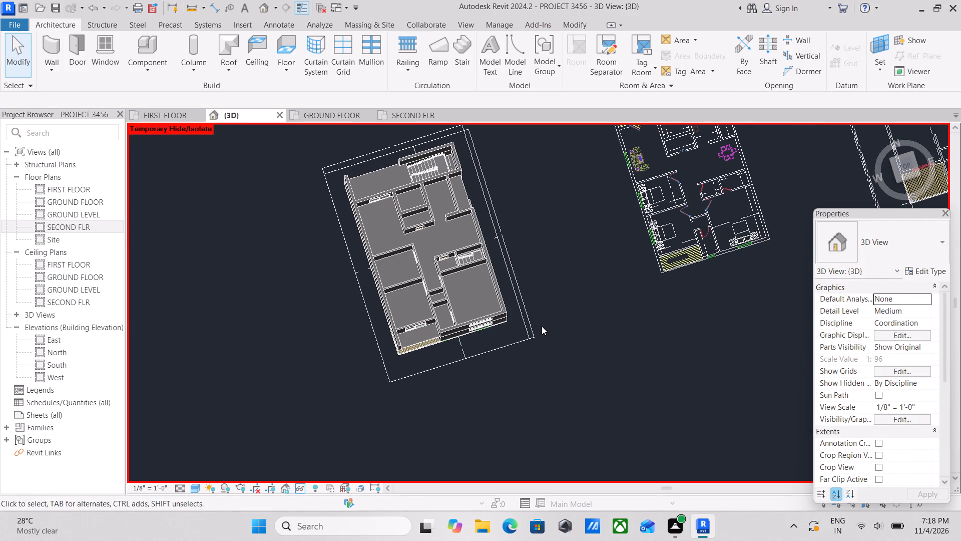
Temporarily hide the remaining G+1 BUILDING 5567.dwg import surrounding the building in the 3D view.
{"action": "middle_click_drag", "start_coordinate": [579, 265], "coordinate": [592, 328]}
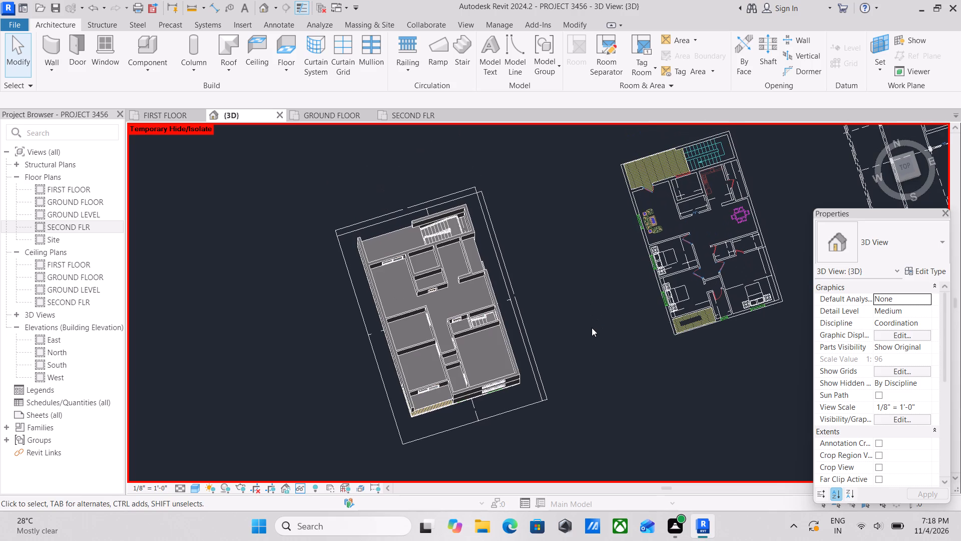
{"action": "type", "text": "hh"}
{"action": "scroll", "coordinate": [509, 342], "scroll_direction": "up", "scroll_amount": 2}
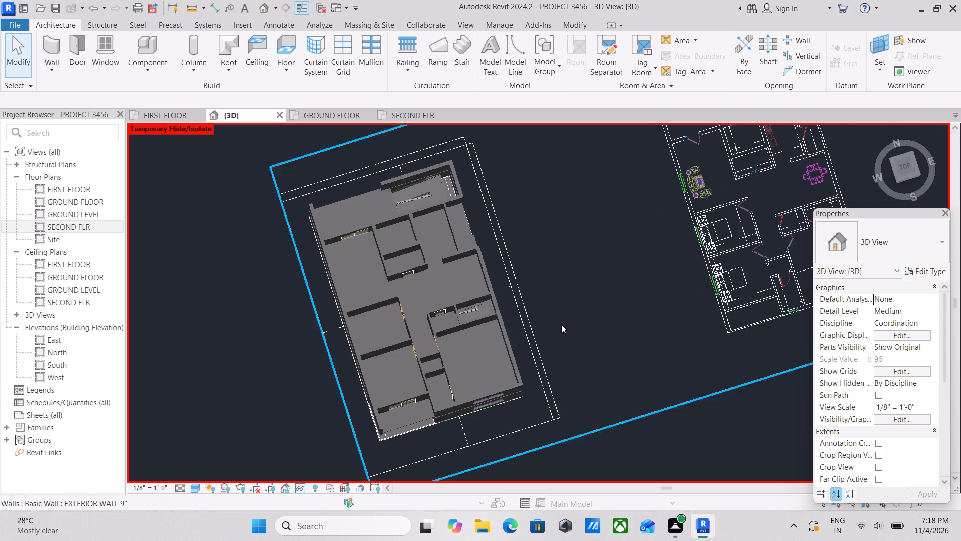
{"action": "left_click", "coordinate": [768, 360]}
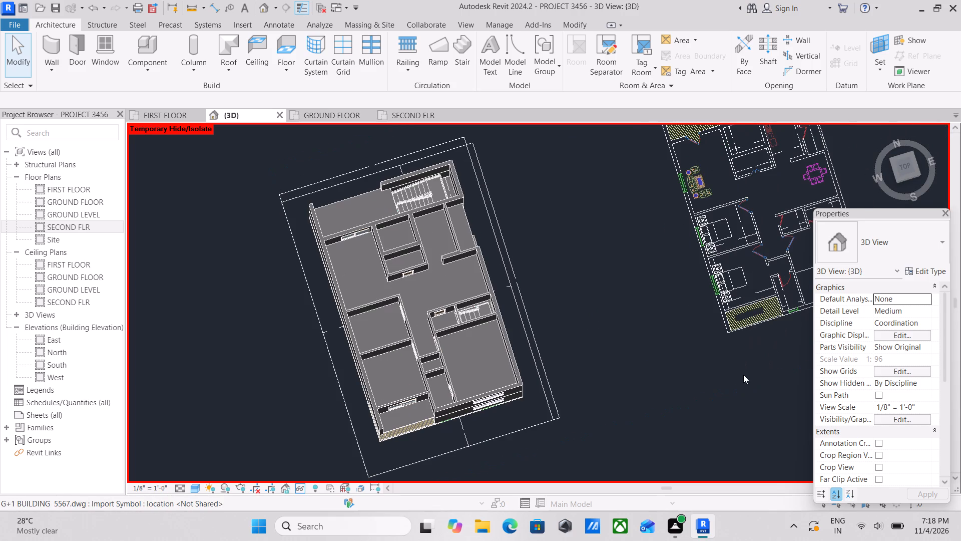
{"action": "left_click", "coordinate": [745, 377]}
{"action": "scroll", "coordinate": [747, 310], "scroll_direction": "down", "scroll_amount": 3}
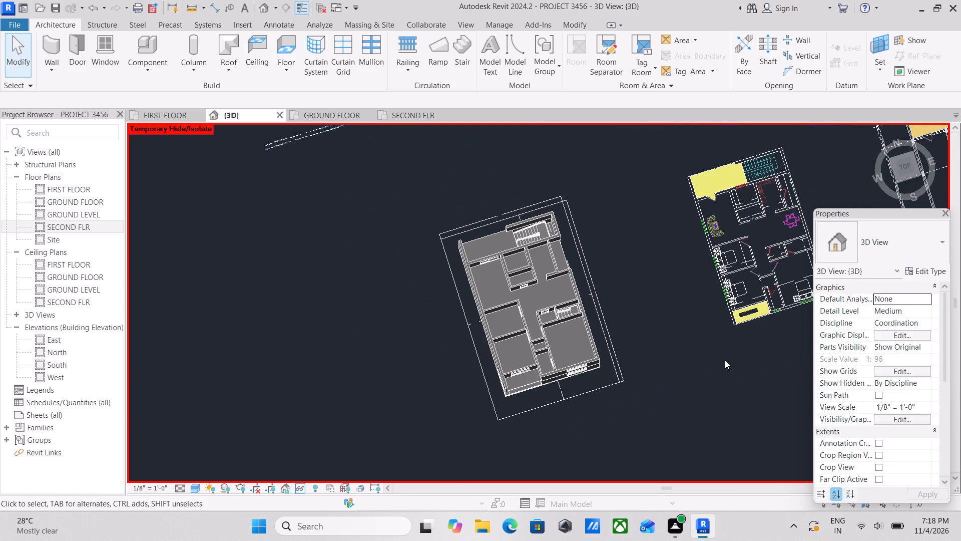
{"action": "left_click", "coordinate": [758, 323]}
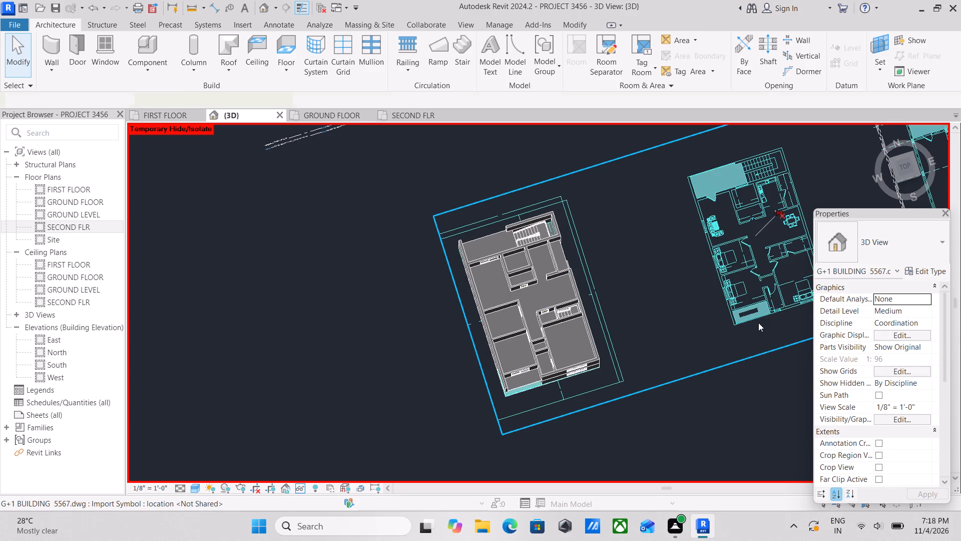
{"action": "type", "text": "hh"}
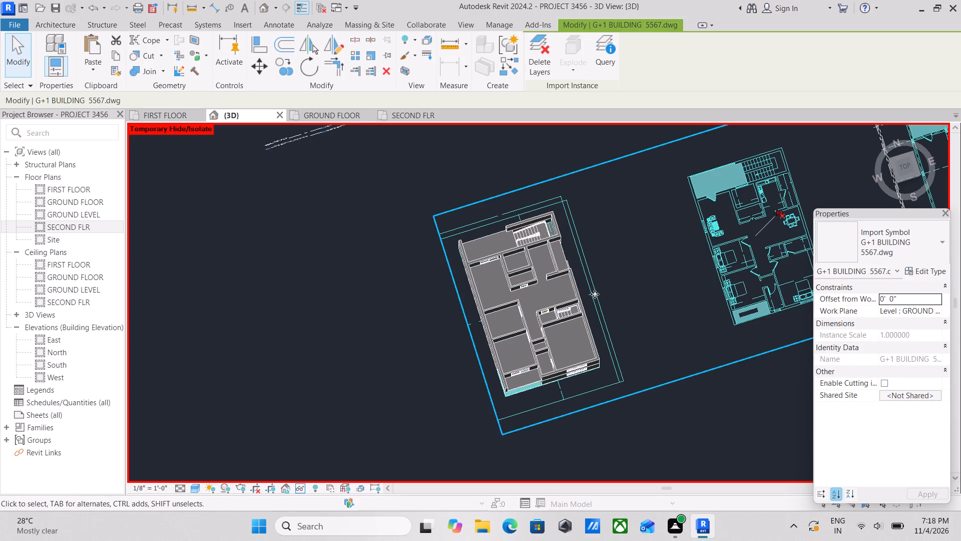
Examine the building's walls, doors and stairs from directly above without the imported drawings.
{"action": "scroll", "coordinate": [548, 281], "scroll_direction": "up", "scroll_amount": 3}
{"action": "scroll", "coordinate": [539, 283], "scroll_direction": "down", "scroll_amount": 2}
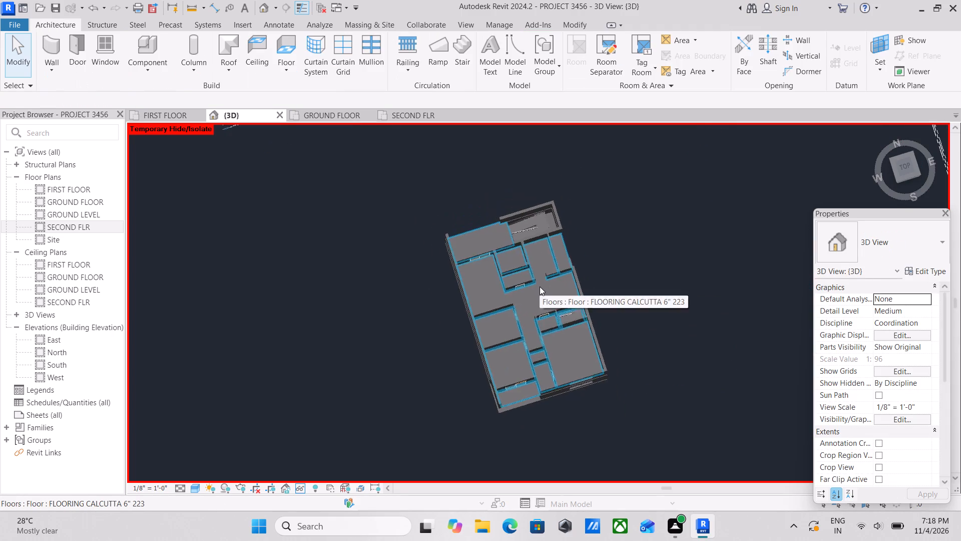
{"action": "middle_click_drag", "start_coordinate": [533, 288], "coordinate": [503, 307], "text": "shift"}
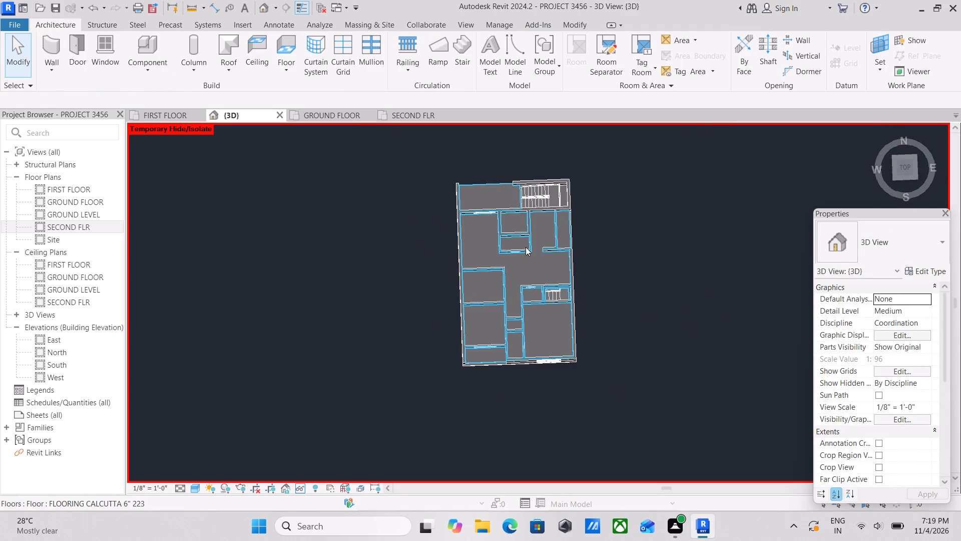
{"action": "scroll", "coordinate": [521, 263], "scroll_direction": "up", "scroll_amount": 6}
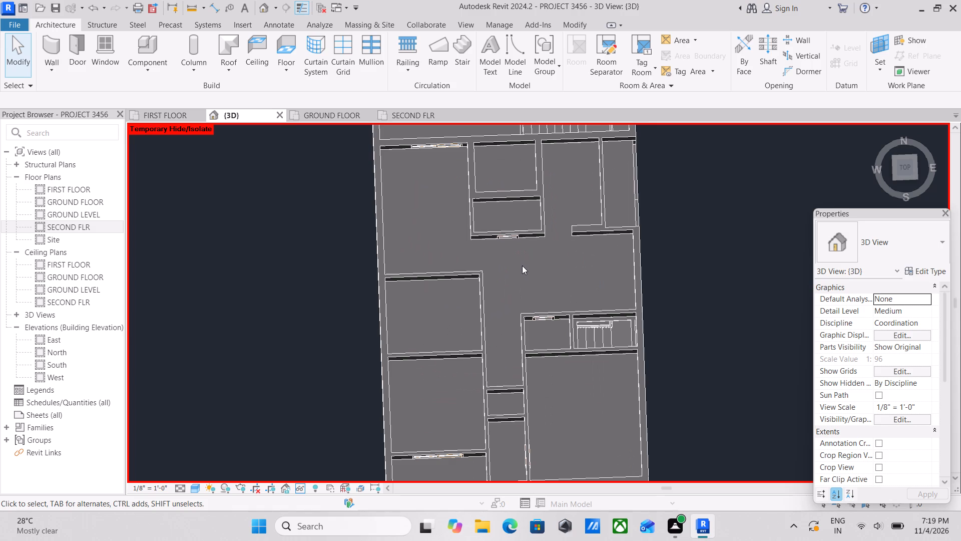
{"action": "scroll", "coordinate": [691, 286], "scroll_direction": "up", "scroll_amount": 2}
{"action": "scroll", "coordinate": [483, 240], "scroll_direction": "down", "scroll_amount": 3}
{"action": "middle_click_drag", "start_coordinate": [489, 247], "coordinate": [519, 288]}
{"action": "scroll", "coordinate": [520, 289], "scroll_direction": "up", "scroll_amount": 1}
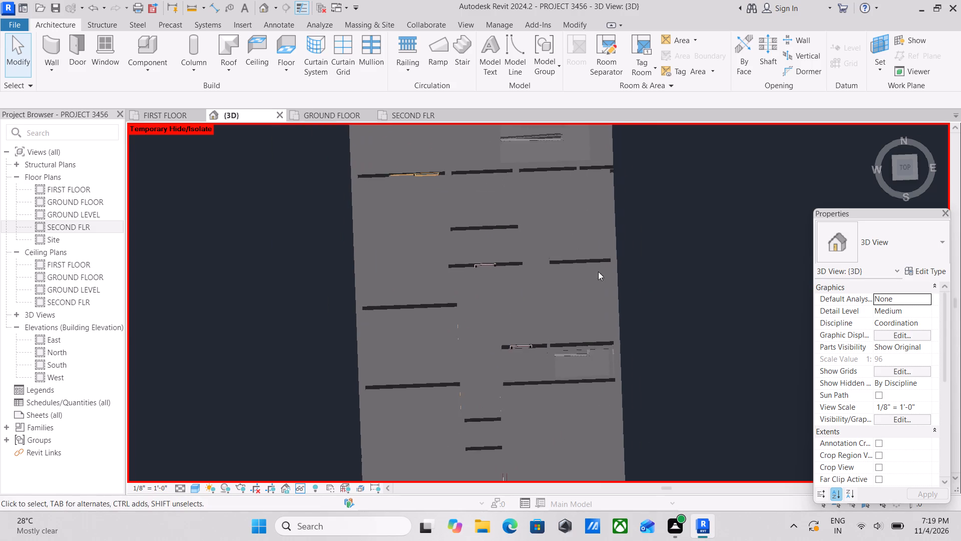
{"action": "left_click", "coordinate": [905, 162]}
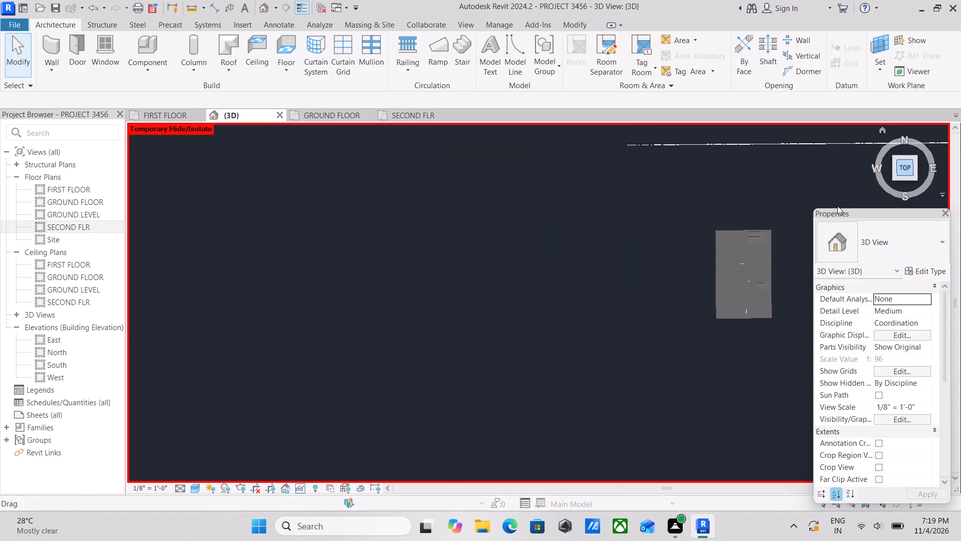
{"action": "scroll", "coordinate": [677, 276], "scroll_direction": "up", "scroll_amount": 3}
{"action": "scroll", "coordinate": [604, 286], "scroll_direction": "up", "scroll_amount": 4}
{"action": "middle_click_drag", "start_coordinate": [430, 293], "coordinate": [589, 297]}
{"action": "scroll", "coordinate": [589, 297], "scroll_direction": "up", "scroll_amount": 4}
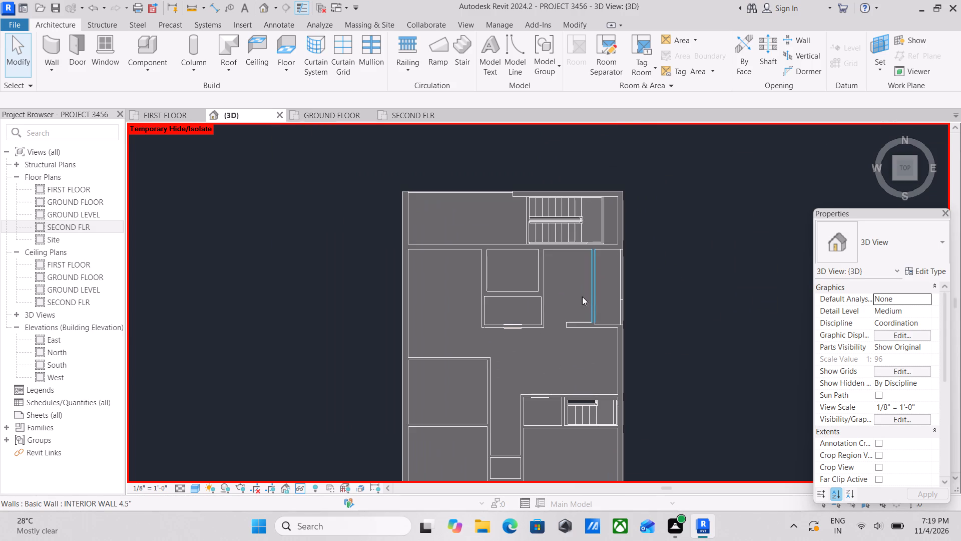
{"action": "scroll", "coordinate": [533, 301], "scroll_direction": "up", "scroll_amount": 3}
{"action": "scroll", "coordinate": [537, 297], "scroll_direction": "down", "scroll_amount": 4}
{"action": "middle_click_drag", "start_coordinate": [549, 286], "coordinate": [607, 273]}
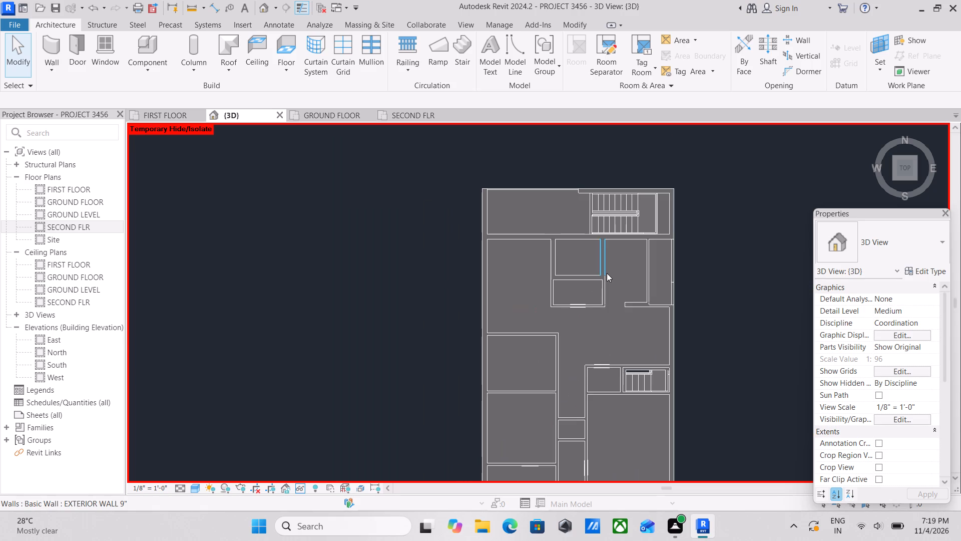
{"action": "scroll", "coordinate": [589, 298], "scroll_direction": "up", "scroll_amount": 3}
{"action": "middle_click_drag", "start_coordinate": [559, 286], "coordinate": [565, 308]}
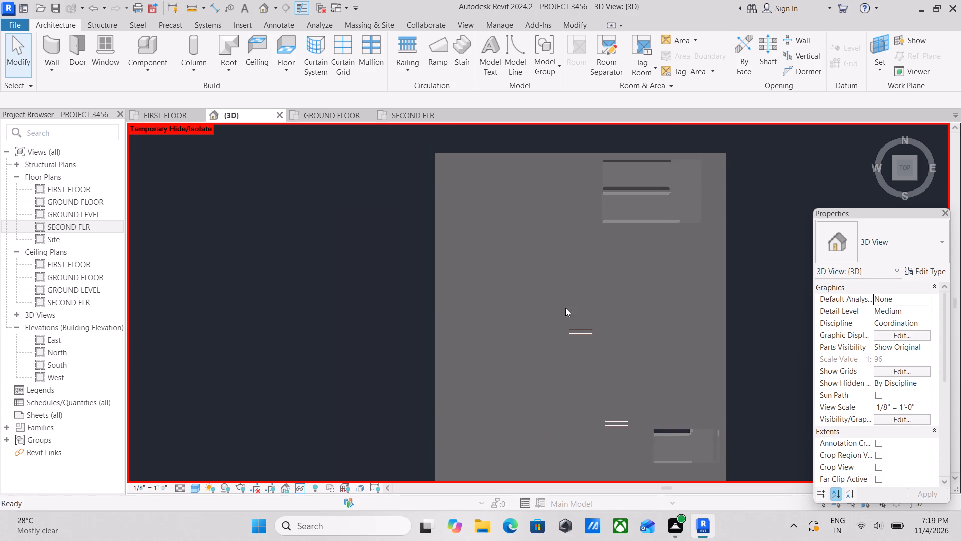
Examine the building's walls, doors, windows and stairs in the 3D view from several angles and from directly above.
{"action": "middle_click_drag", "start_coordinate": [552, 269], "coordinate": [563, 304]}
{"action": "scroll", "coordinate": [606, 350], "scroll_direction": "down", "scroll_amount": 1}
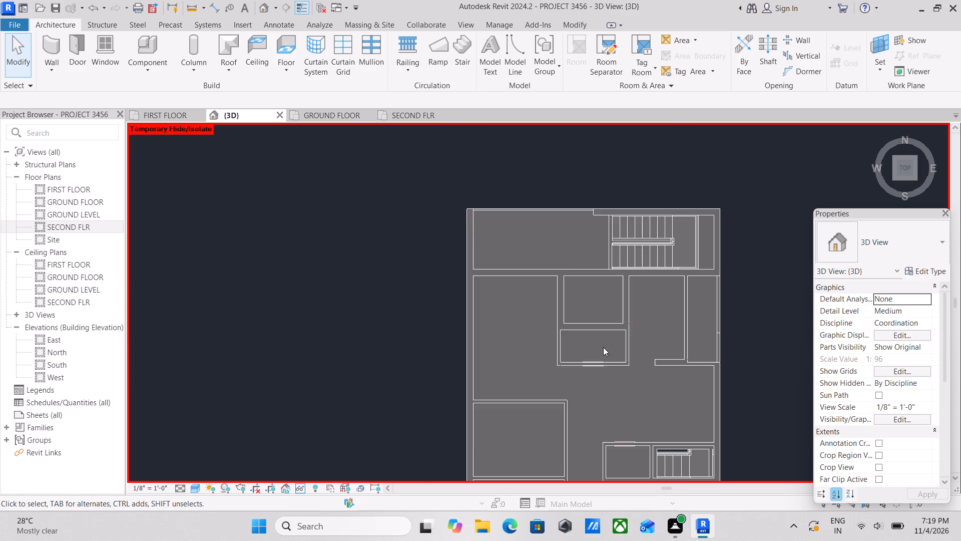
{"action": "middle_click_drag", "start_coordinate": [603, 347], "coordinate": [685, 237], "text": "shift"}
{"action": "middle_click_drag", "start_coordinate": [646, 302], "coordinate": [647, 180]}
{"action": "middle_click_drag", "start_coordinate": [637, 283], "coordinate": [615, 259], "text": "shift"}
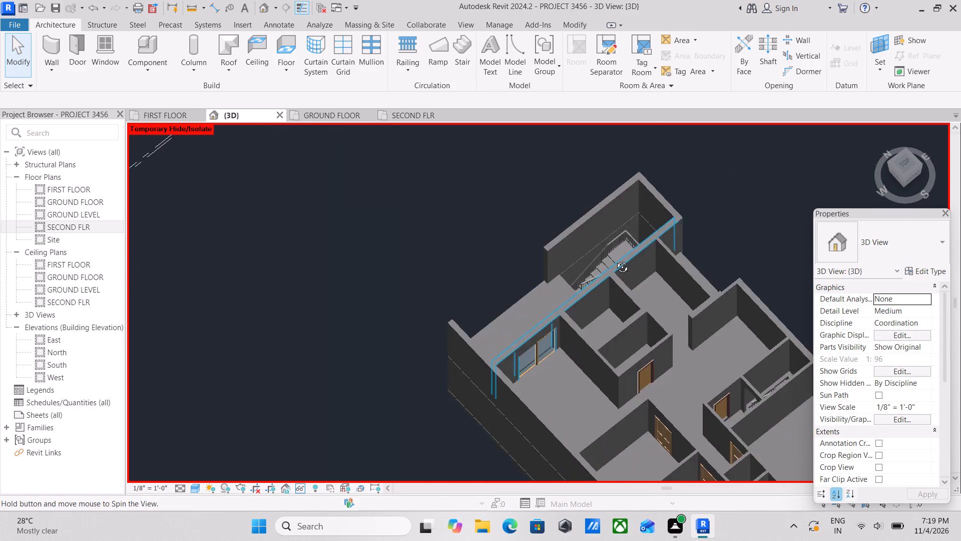
{"action": "middle_click_drag", "start_coordinate": [615, 259], "coordinate": [584, 238], "text": "shift"}
{"action": "middle_click_drag", "start_coordinate": [605, 279], "coordinate": [529, 249]}
{"action": "middle_click_drag", "start_coordinate": [561, 234], "coordinate": [566, 314]}
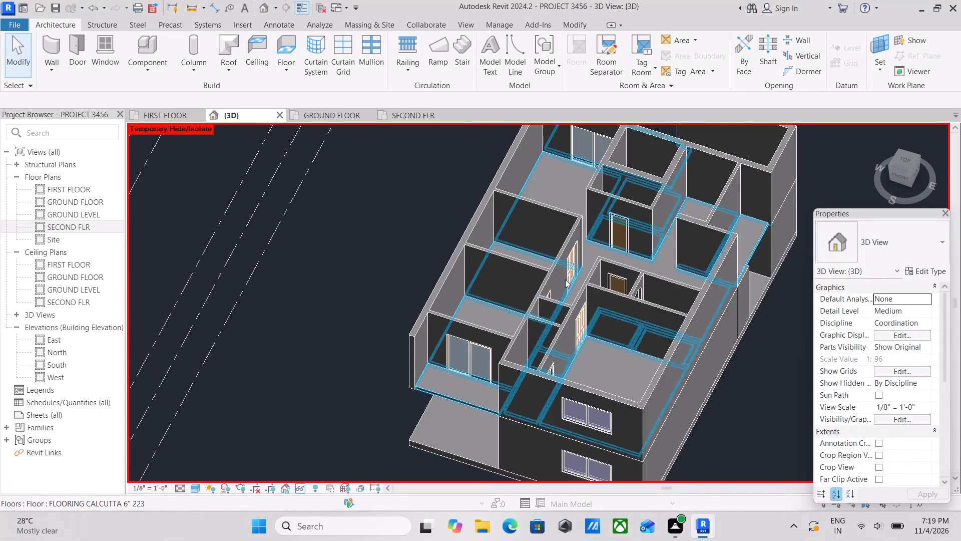
{"action": "middle_click_drag", "start_coordinate": [569, 279], "coordinate": [612, 333], "text": "shift"}
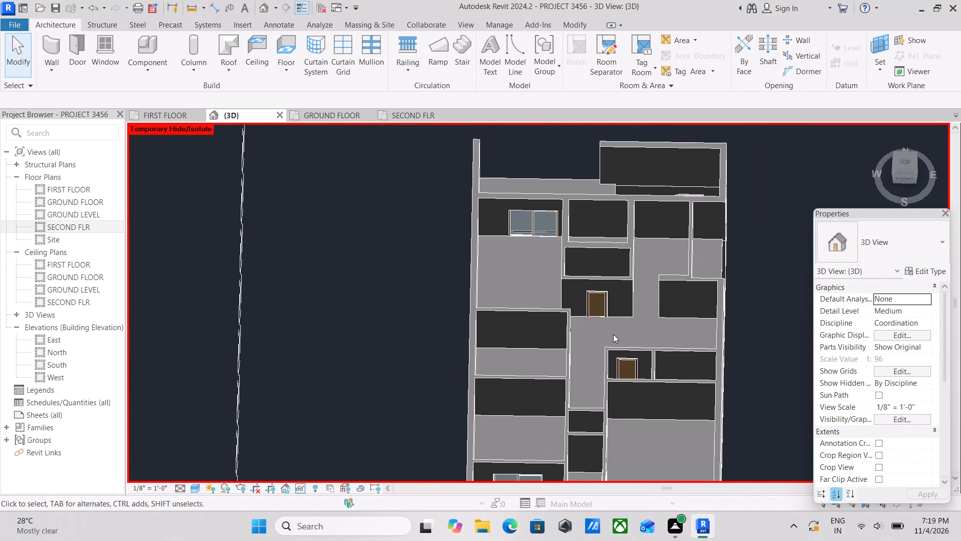
{"action": "left_click", "coordinate": [905, 162]}
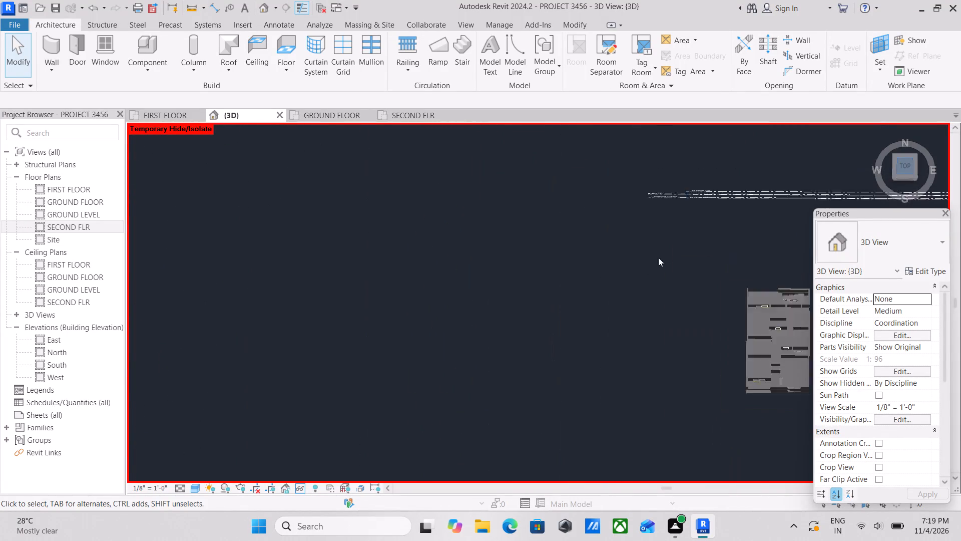
{"action": "scroll", "coordinate": [649, 260], "scroll_direction": "up", "scroll_amount": 3}
{"action": "scroll", "coordinate": [532, 297], "scroll_direction": "up", "scroll_amount": 6}
{"action": "scroll", "coordinate": [407, 275], "scroll_direction": "up", "scroll_amount": 3}
{"action": "middle_click_drag", "start_coordinate": [417, 269], "coordinate": [502, 312]}
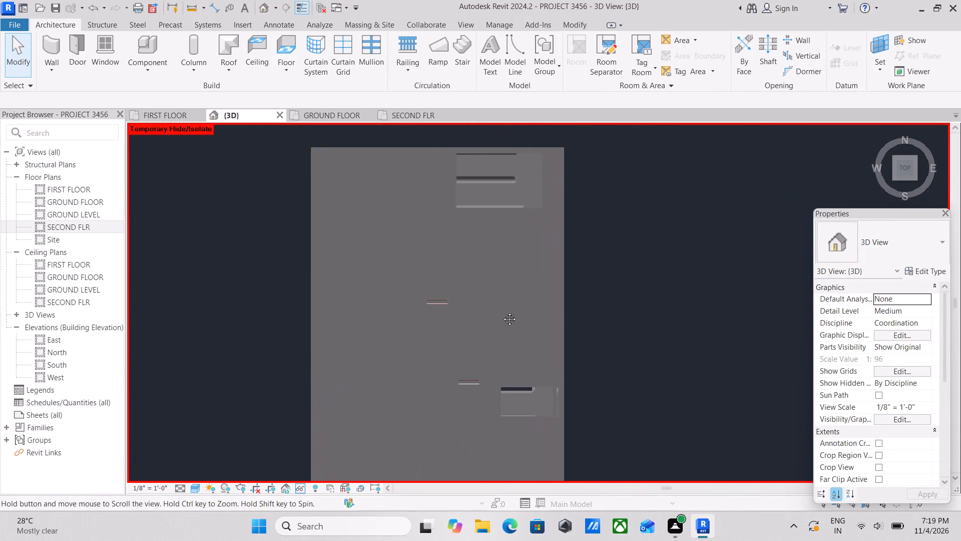
{"action": "middle_click_drag", "start_coordinate": [502, 312], "coordinate": [534, 331]}
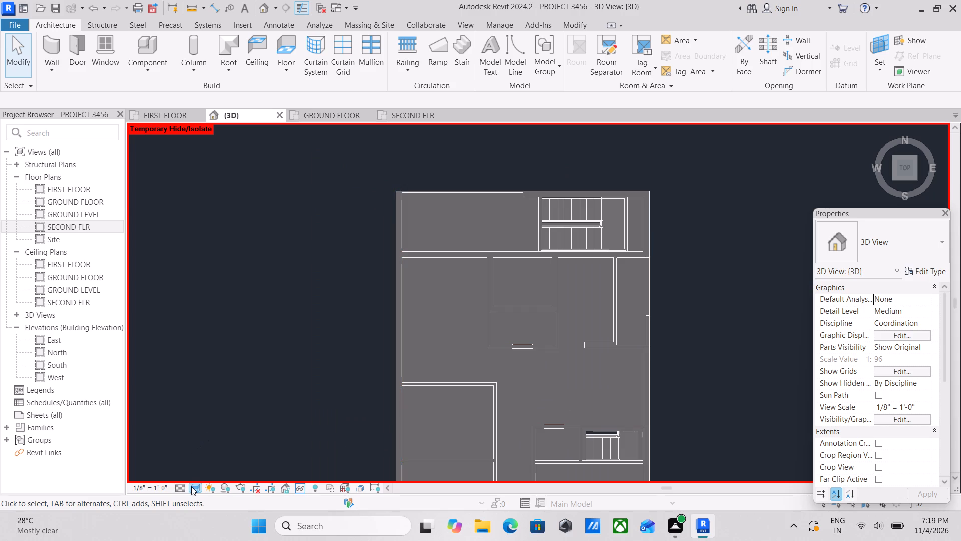
Set the 3D view's visual style to Hidden Line.
{"action": "left_click", "coordinate": [191, 486]}
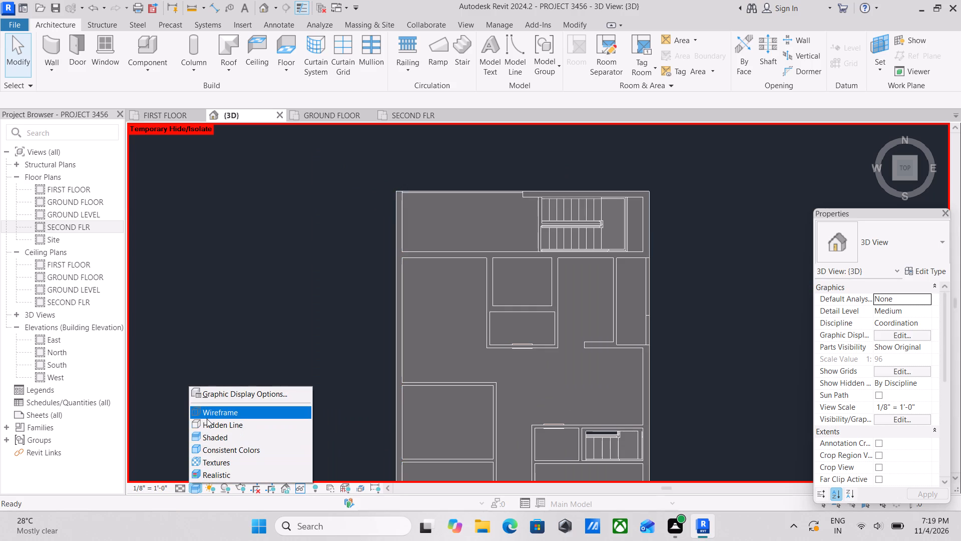
{"action": "left_click", "coordinate": [208, 426]}
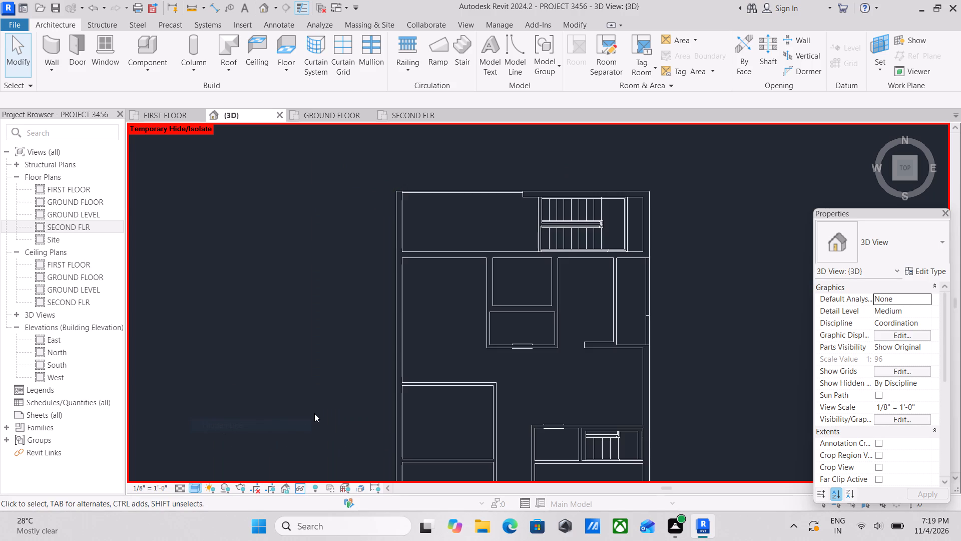
{"action": "type", "text": "ca"}
{"action": "scroll", "coordinate": [553, 301], "scroll_direction": "up", "scroll_amount": 2}
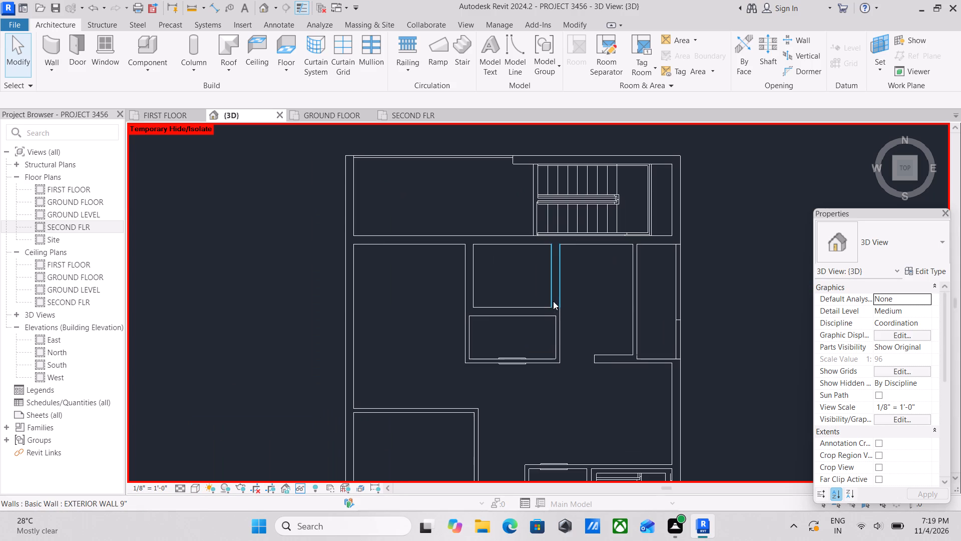
{"action": "type", "text": "ca"}
{"action": "scroll", "coordinate": [550, 289], "scroll_direction": "down", "scroll_amount": 1}
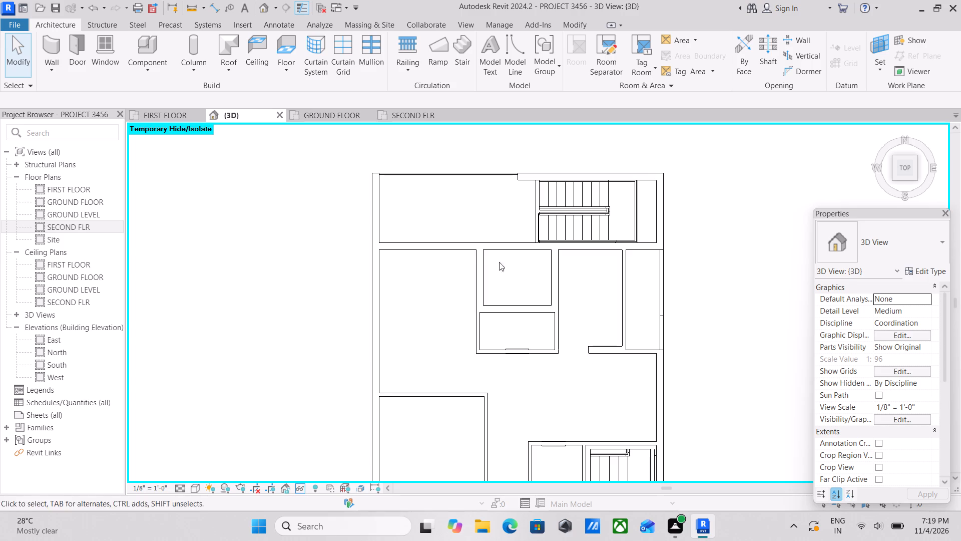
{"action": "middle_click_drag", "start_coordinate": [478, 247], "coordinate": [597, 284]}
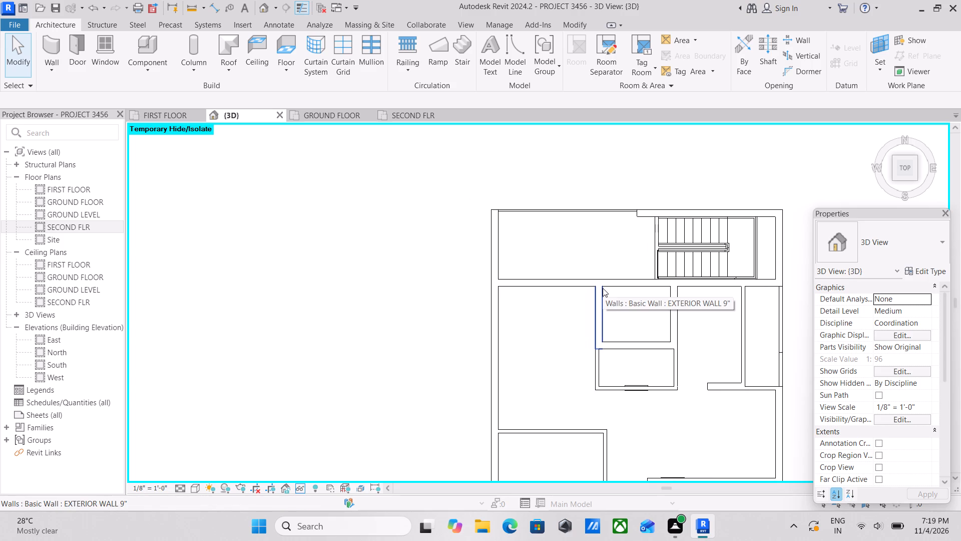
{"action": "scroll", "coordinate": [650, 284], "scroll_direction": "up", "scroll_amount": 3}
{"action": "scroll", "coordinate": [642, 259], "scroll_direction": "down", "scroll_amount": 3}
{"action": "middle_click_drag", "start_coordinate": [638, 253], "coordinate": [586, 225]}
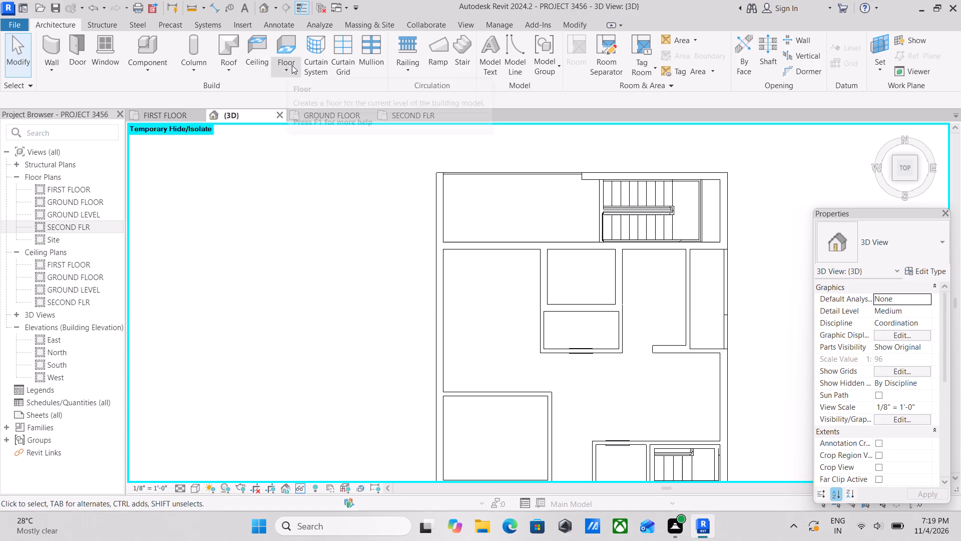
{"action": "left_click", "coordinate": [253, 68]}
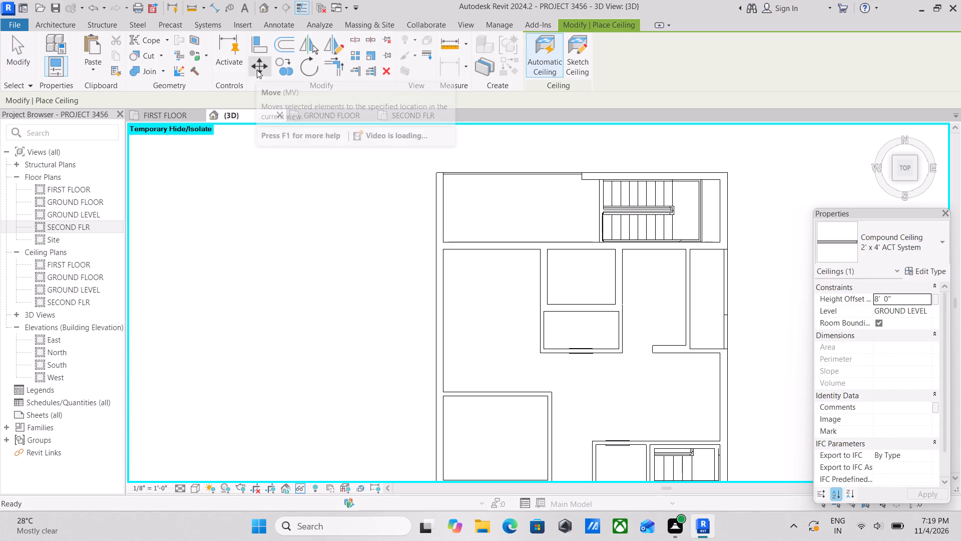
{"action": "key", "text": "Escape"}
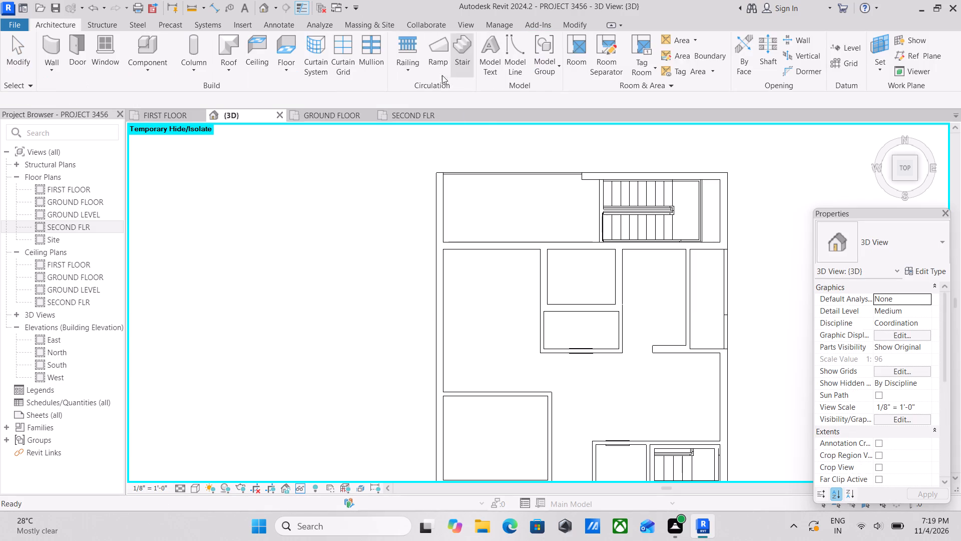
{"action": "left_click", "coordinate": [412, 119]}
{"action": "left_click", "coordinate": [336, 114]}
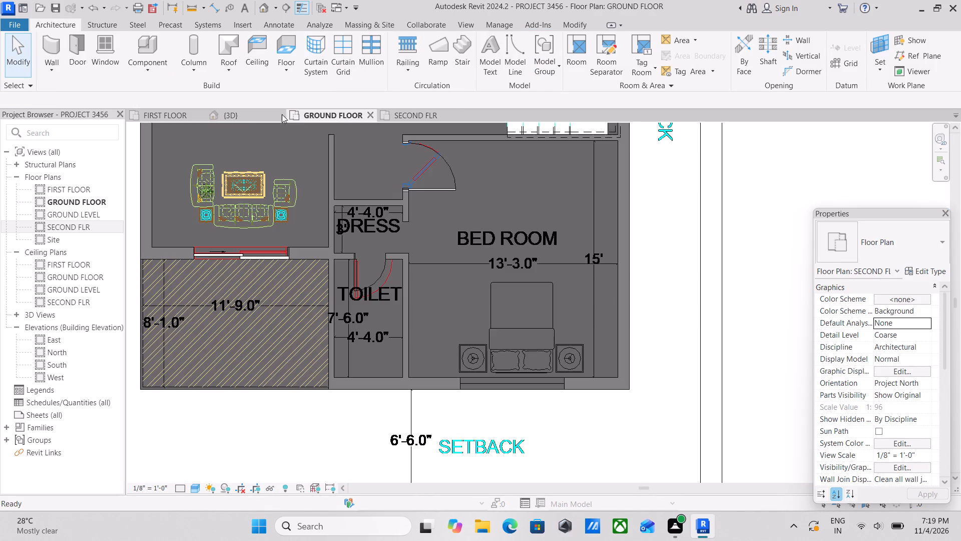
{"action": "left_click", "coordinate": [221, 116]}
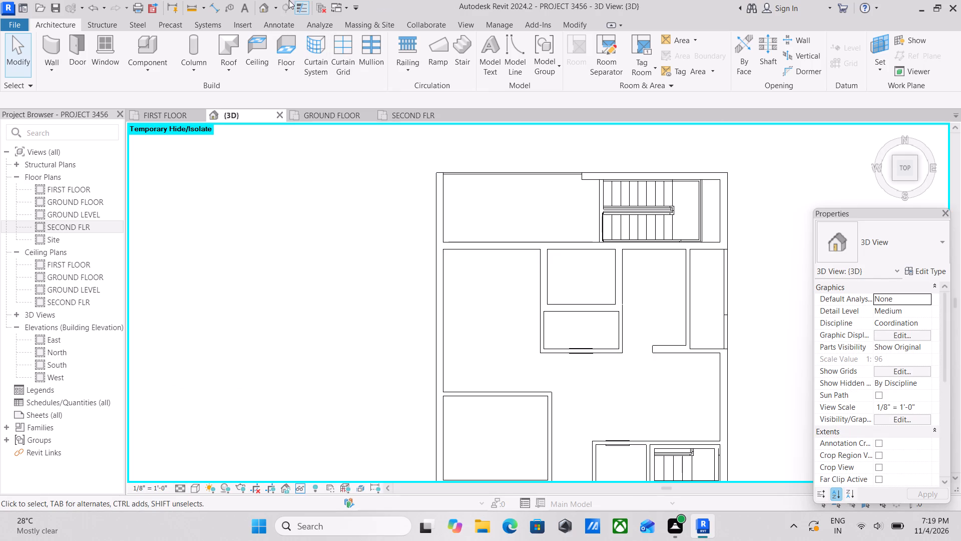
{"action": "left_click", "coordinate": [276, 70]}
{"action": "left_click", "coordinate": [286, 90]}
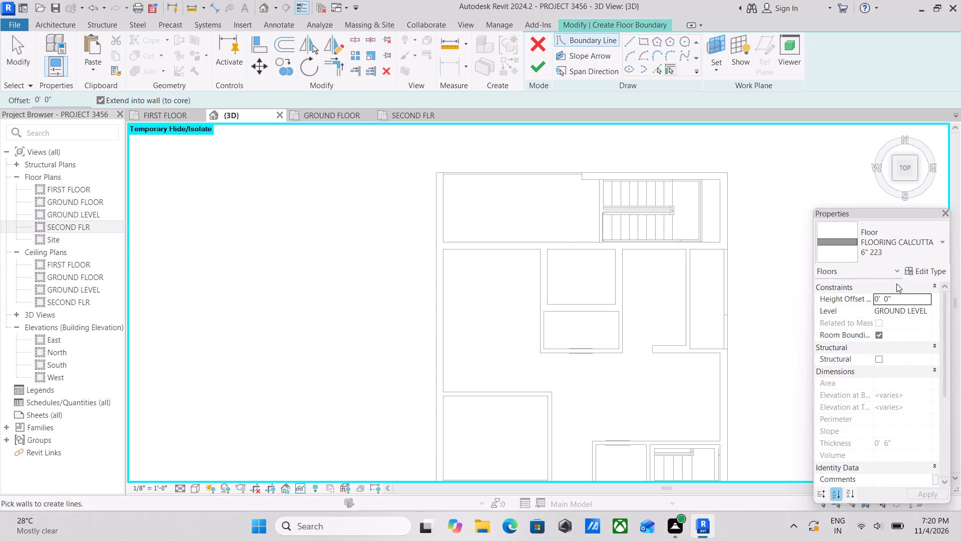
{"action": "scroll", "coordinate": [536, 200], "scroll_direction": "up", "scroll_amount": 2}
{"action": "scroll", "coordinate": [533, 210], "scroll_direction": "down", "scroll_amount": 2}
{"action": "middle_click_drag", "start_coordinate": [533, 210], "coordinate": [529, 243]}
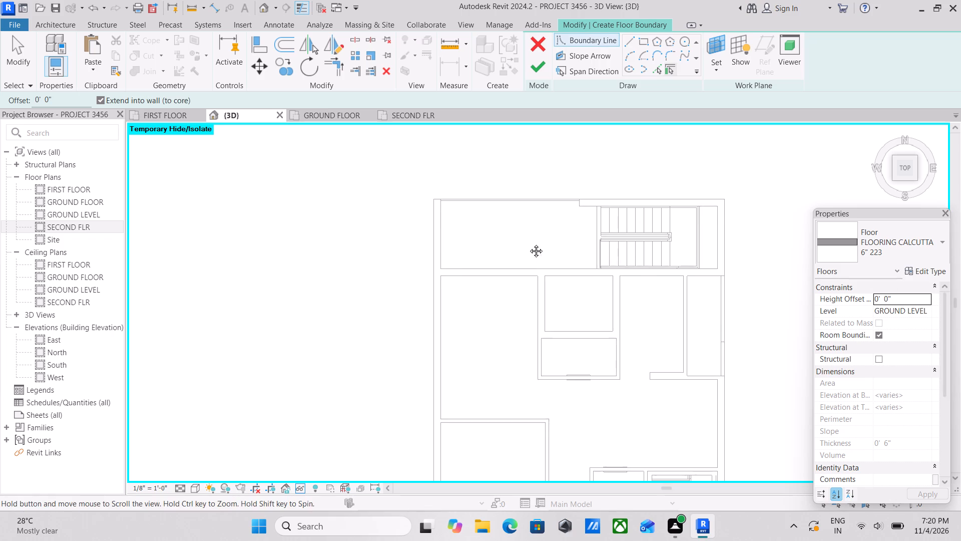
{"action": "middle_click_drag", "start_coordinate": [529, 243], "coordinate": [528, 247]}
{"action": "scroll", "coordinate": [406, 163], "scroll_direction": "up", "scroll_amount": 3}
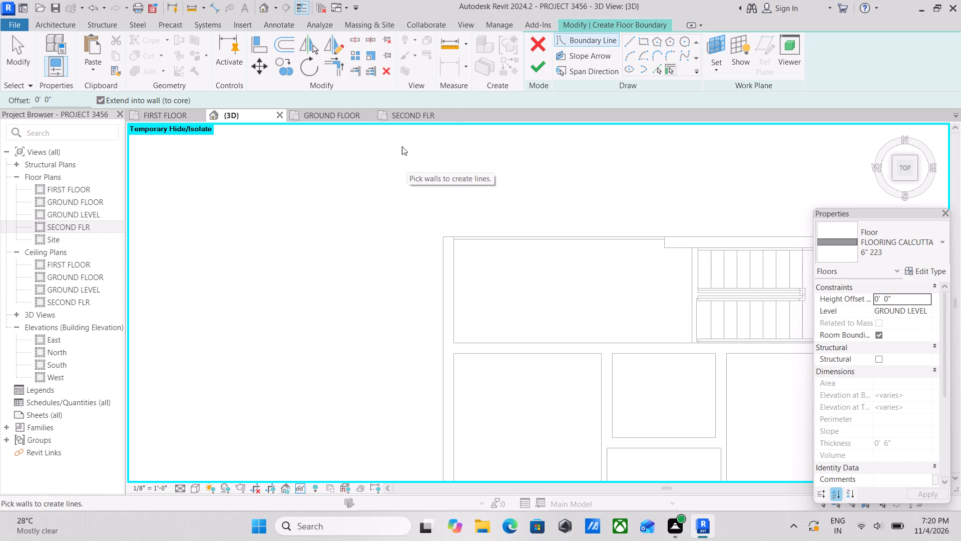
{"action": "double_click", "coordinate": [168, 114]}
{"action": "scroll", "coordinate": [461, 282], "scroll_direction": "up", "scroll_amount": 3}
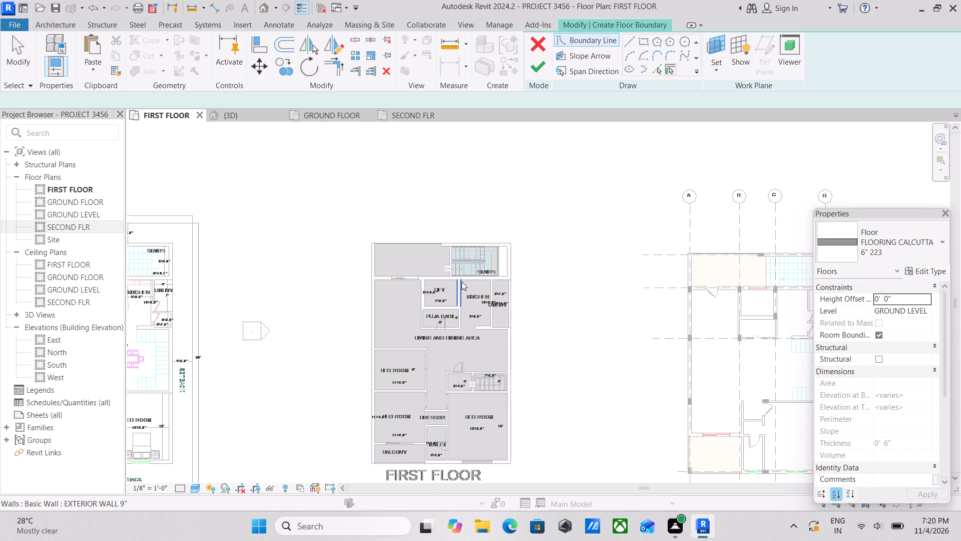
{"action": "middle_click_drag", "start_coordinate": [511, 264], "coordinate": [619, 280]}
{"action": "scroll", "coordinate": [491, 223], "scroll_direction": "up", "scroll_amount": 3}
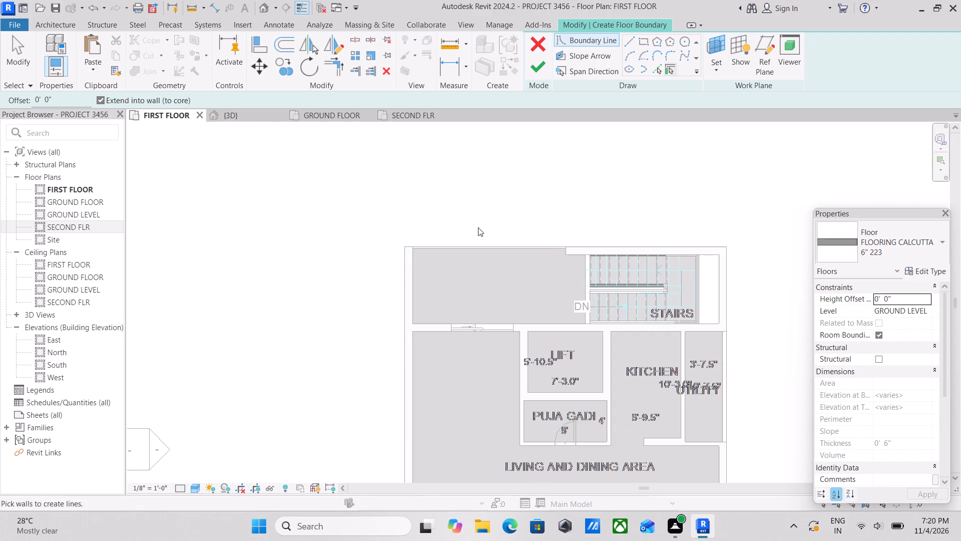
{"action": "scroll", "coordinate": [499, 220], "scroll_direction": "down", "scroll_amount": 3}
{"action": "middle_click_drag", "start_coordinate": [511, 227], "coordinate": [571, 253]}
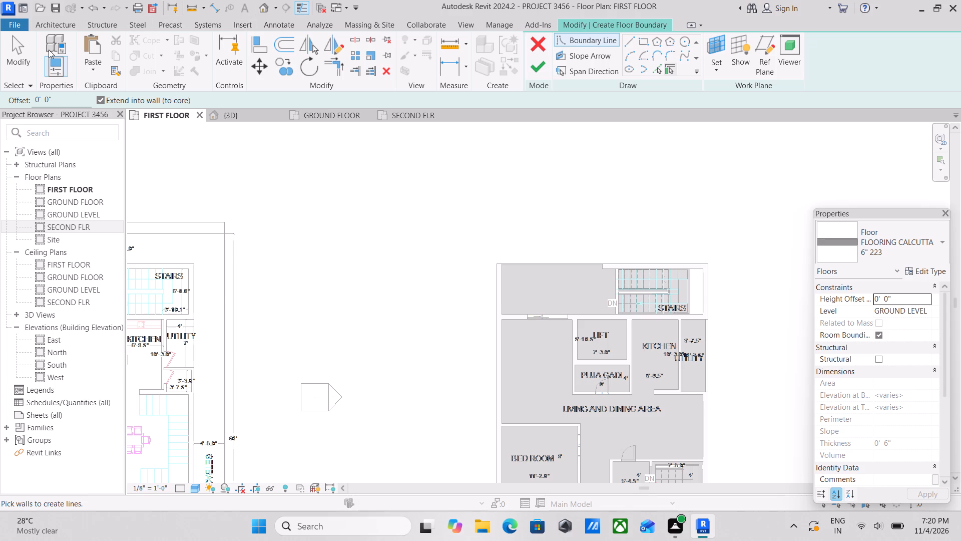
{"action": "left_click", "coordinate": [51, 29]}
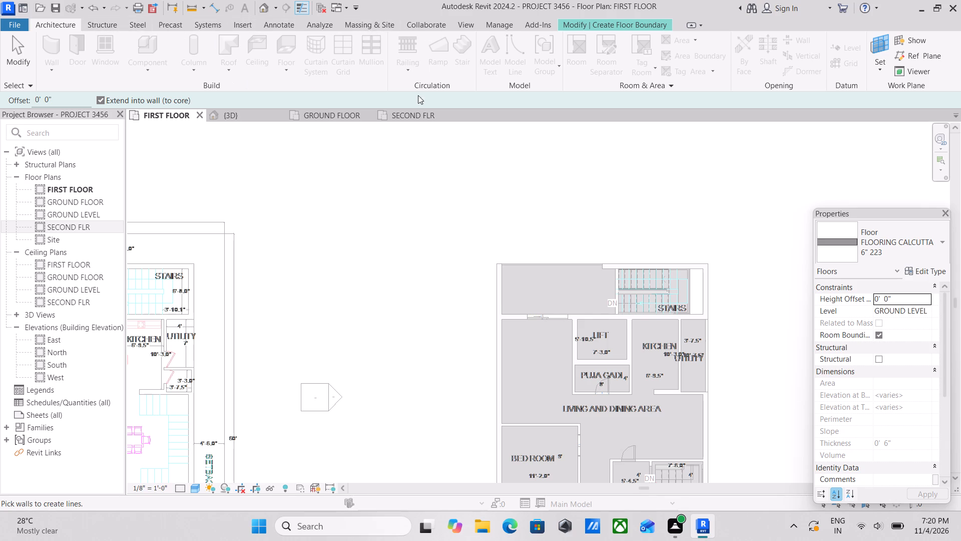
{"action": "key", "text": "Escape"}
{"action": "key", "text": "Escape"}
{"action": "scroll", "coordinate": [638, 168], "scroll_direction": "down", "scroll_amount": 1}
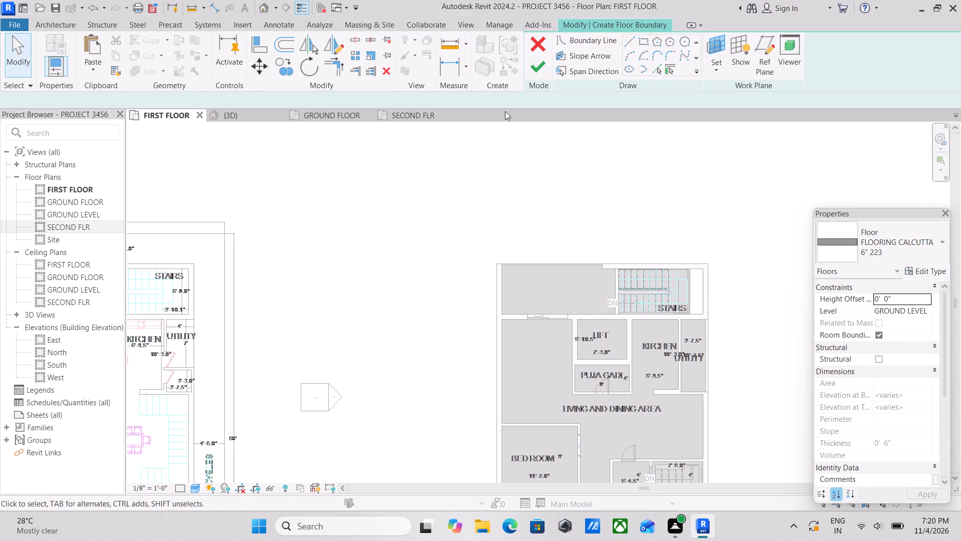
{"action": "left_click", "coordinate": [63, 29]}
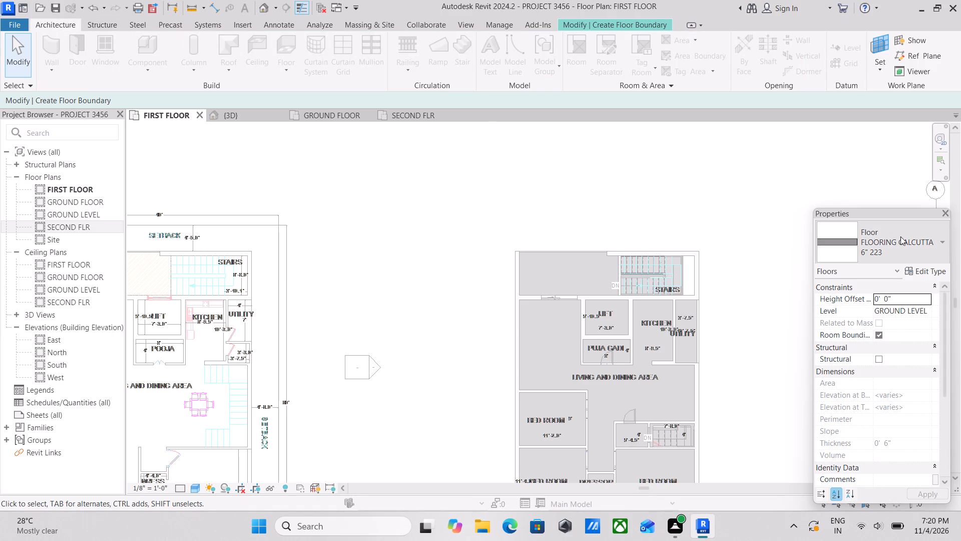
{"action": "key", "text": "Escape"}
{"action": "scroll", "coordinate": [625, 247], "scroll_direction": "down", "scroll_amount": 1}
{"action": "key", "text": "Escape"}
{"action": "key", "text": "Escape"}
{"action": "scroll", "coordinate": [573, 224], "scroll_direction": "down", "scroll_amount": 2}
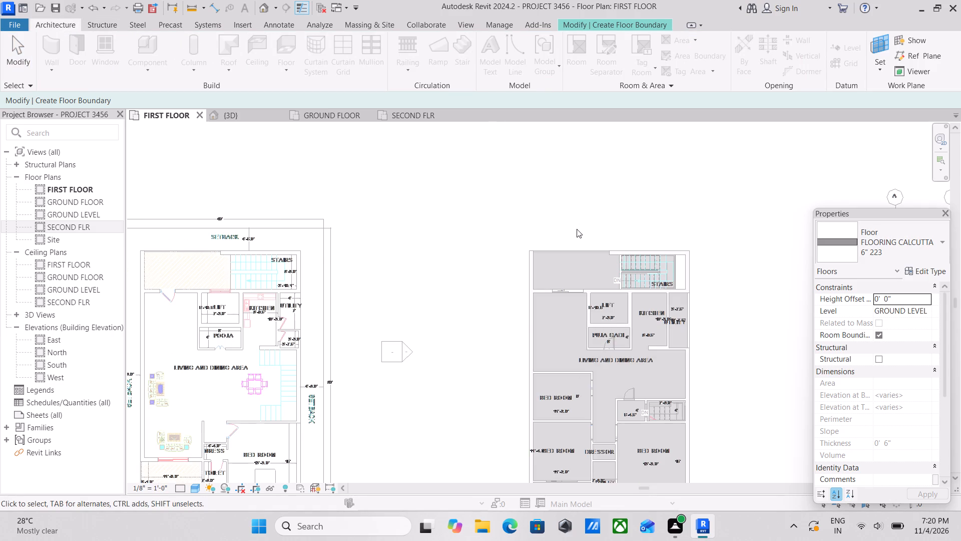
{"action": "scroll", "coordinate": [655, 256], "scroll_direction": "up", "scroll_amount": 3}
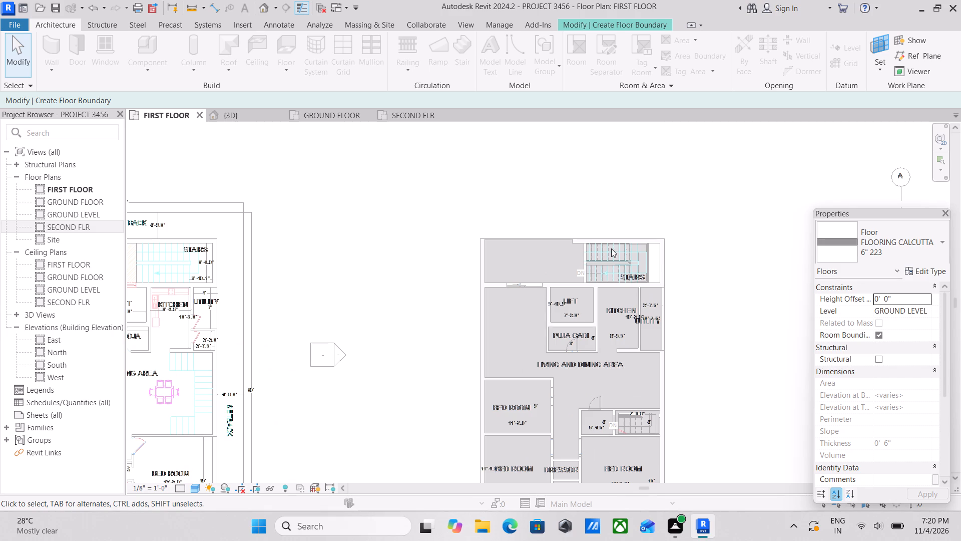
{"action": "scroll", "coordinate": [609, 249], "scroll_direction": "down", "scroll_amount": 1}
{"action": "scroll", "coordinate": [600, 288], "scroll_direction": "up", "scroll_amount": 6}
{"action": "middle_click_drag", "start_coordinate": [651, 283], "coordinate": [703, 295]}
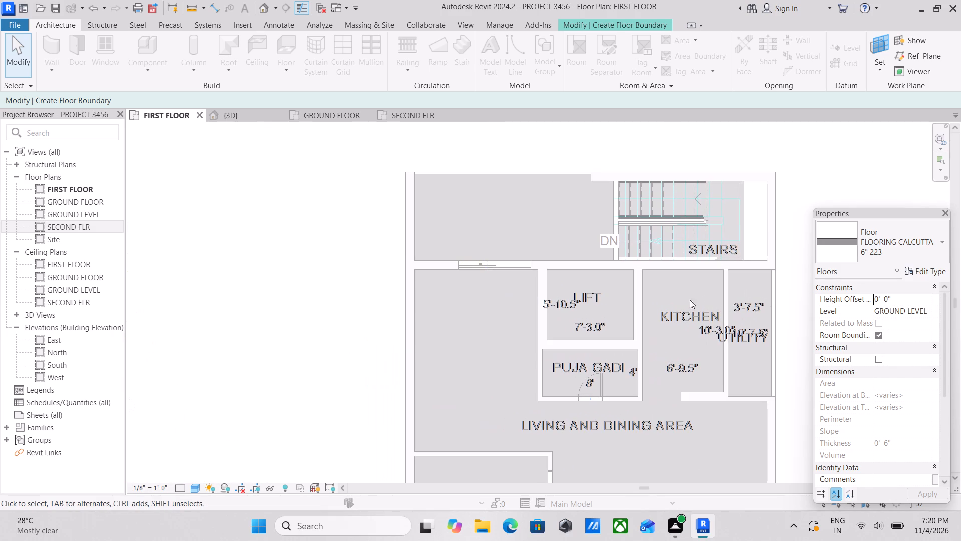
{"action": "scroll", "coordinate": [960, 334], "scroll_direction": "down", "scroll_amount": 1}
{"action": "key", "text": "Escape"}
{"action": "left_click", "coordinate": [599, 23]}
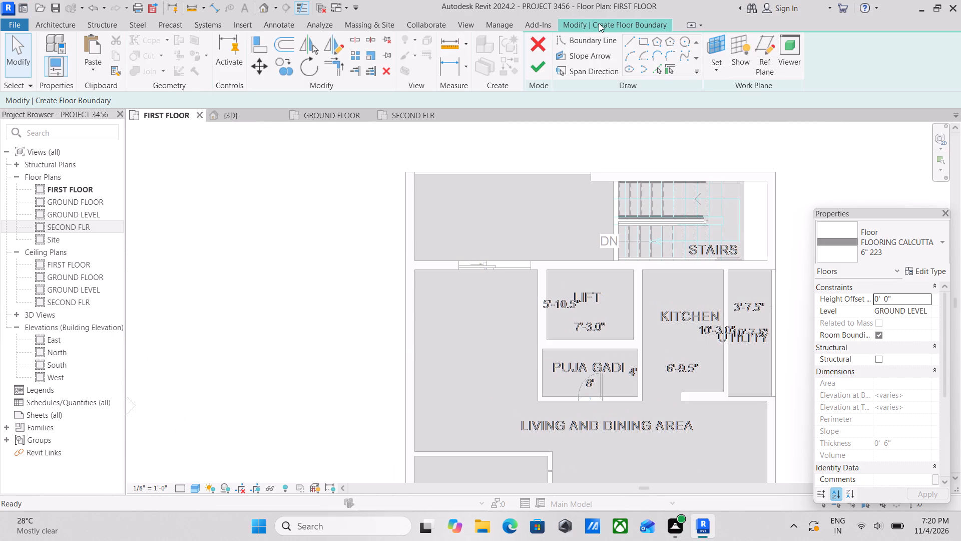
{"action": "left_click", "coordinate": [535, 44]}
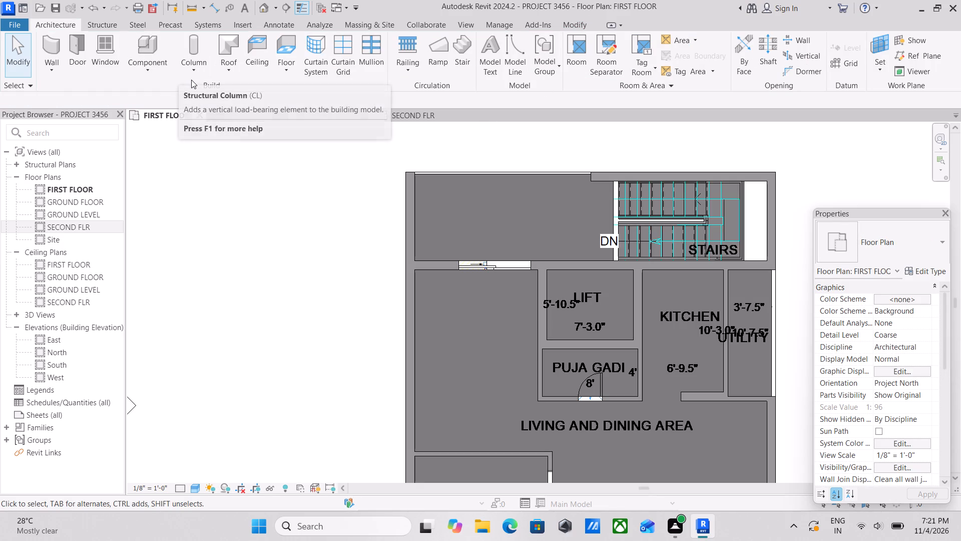
Start a roof by footprint on FIRST FLOOR and duplicate the Generic - 12" roof type under the name roofing.
{"action": "left_click", "coordinate": [283, 69]}
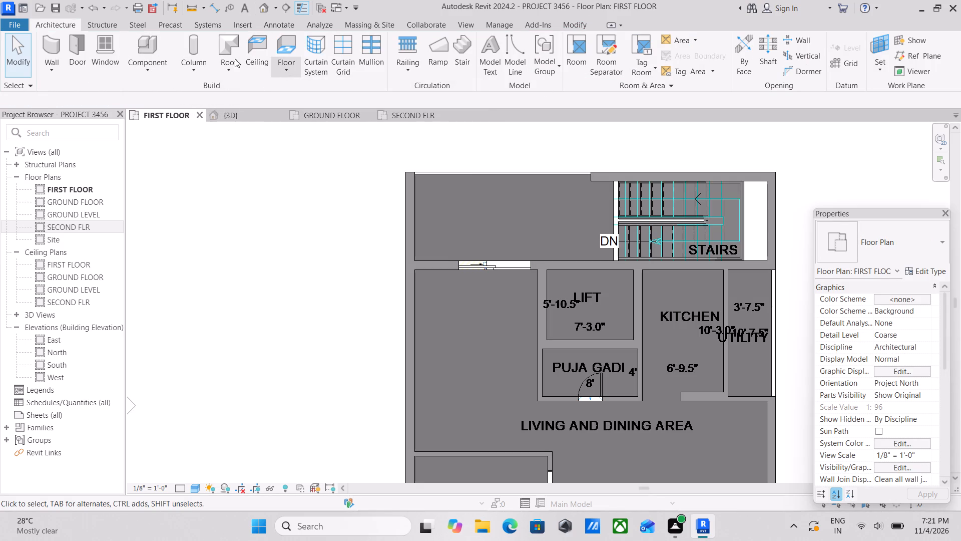
{"action": "left_click", "coordinate": [227, 64]}
{"action": "left_click", "coordinate": [288, 101]}
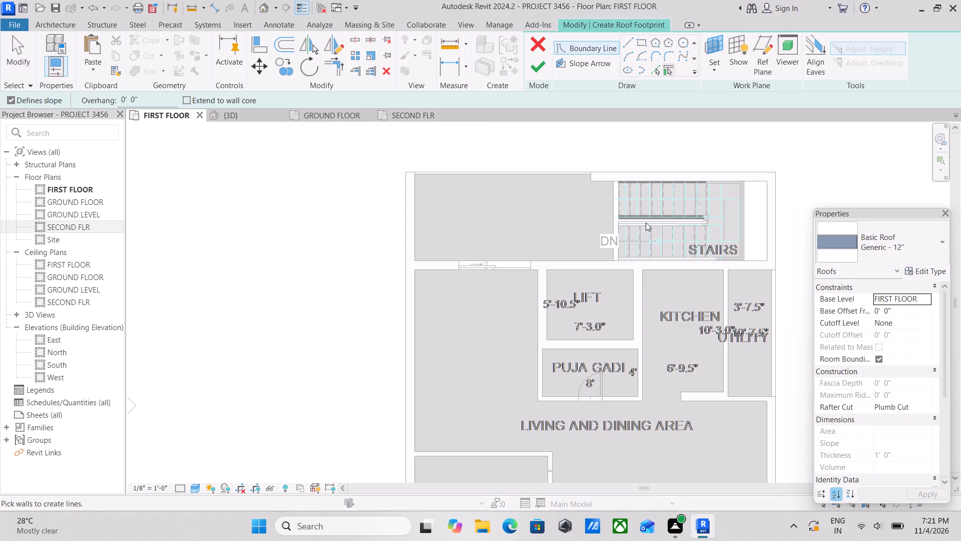
{"action": "left_click", "coordinate": [931, 269]}
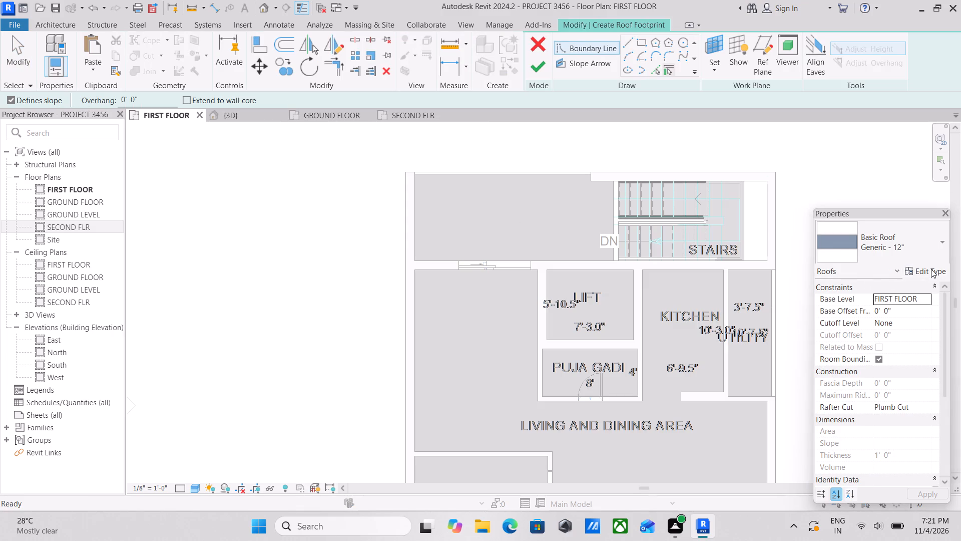
{"action": "left_click", "coordinate": [922, 120]}
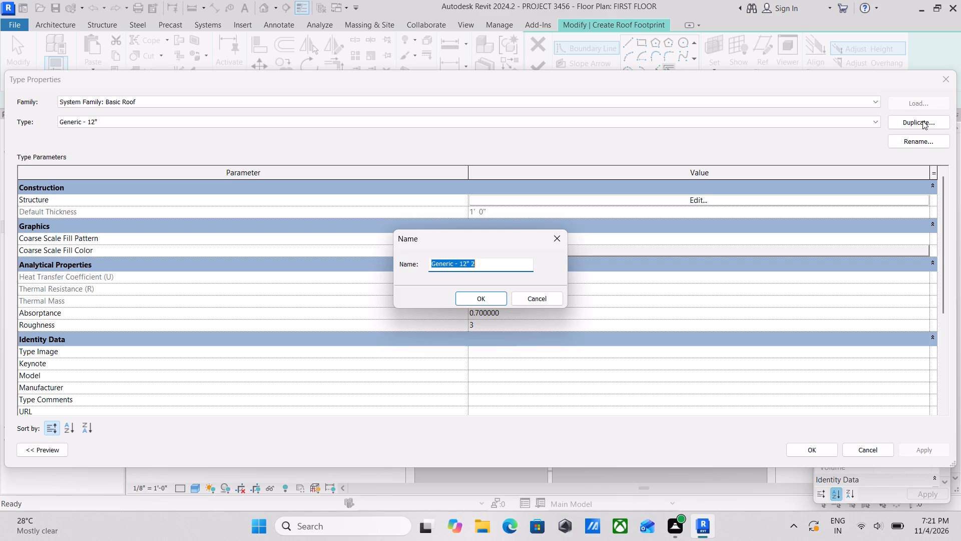
{"action": "key", "text": "m"}
{"action": "type", "text": "ar"}
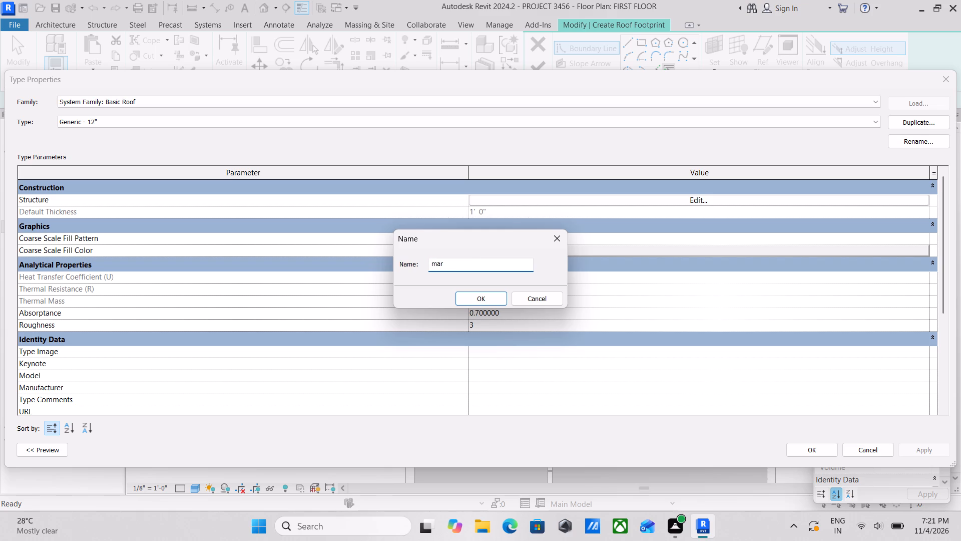
{"action": "type", "text": "bl"}
{"action": "key", "text": "BackSpace"}
{"action": "key", "text": "BackSpace"}
{"action": "key", "text": "BackSpace"}
{"action": "key", "text": "BackSpace"}
{"action": "key", "text": "BackSpace"}
{"action": "key", "text": "BackSpace"}
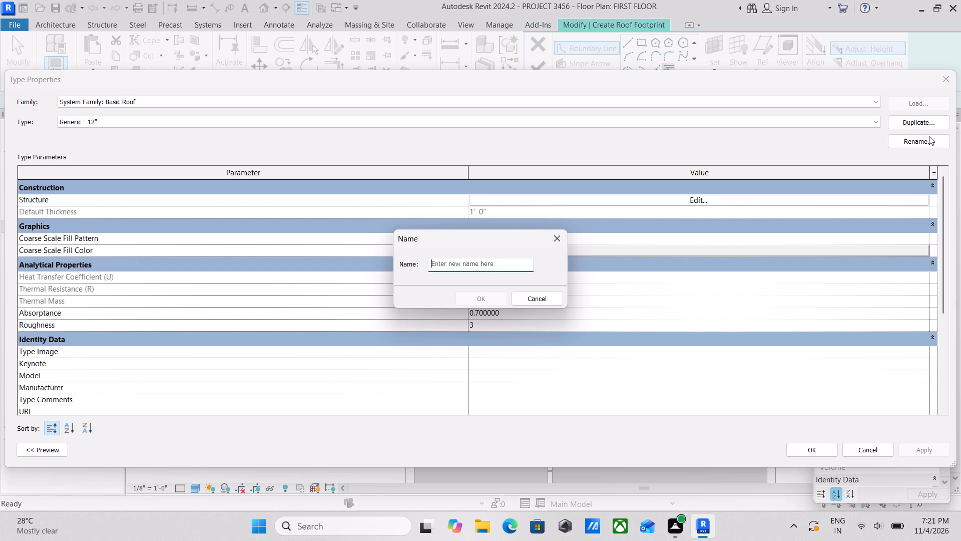
{"action": "type", "text": "roo"}
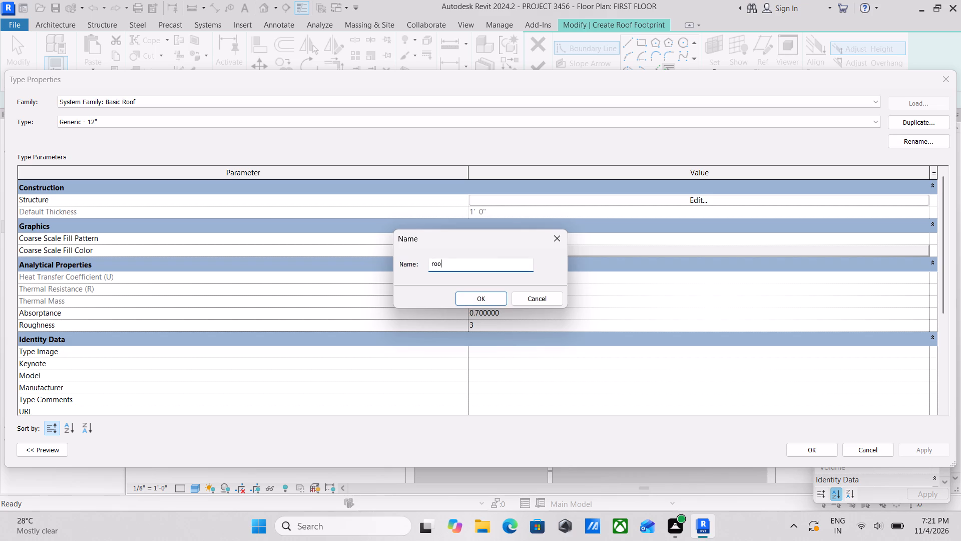
{"action": "type", "text": "fing"}
{"action": "left_click", "coordinate": [478, 303]}
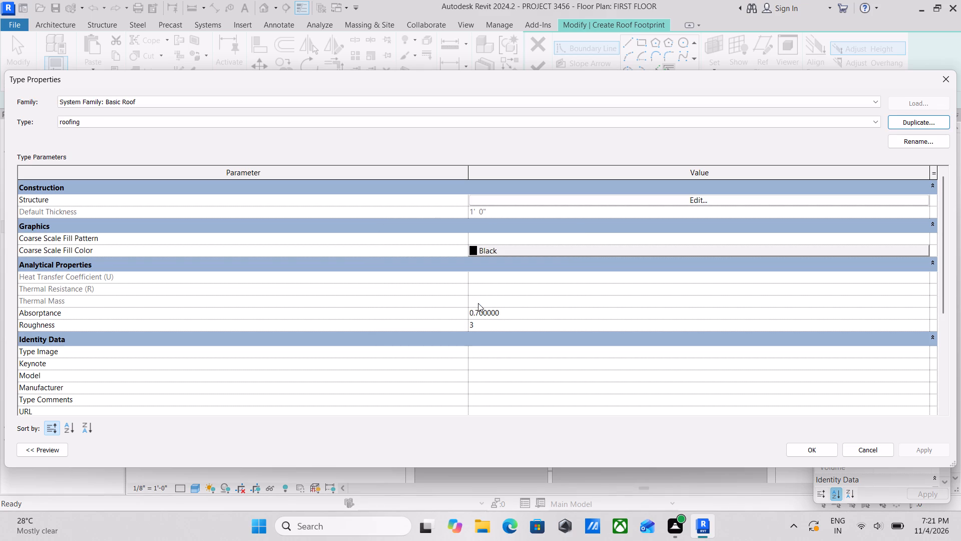
Create a new material named ROOFING 1' for the structure layer of the roofing type.
{"action": "left_click", "coordinate": [702, 197]}
{"action": "left_click", "coordinate": [446, 196]}
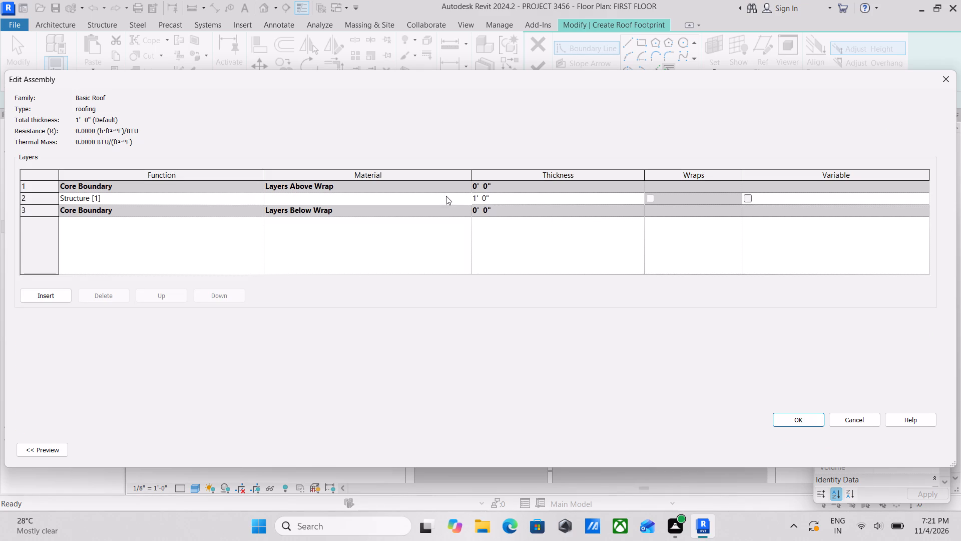
{"action": "left_click", "coordinate": [466, 199]}
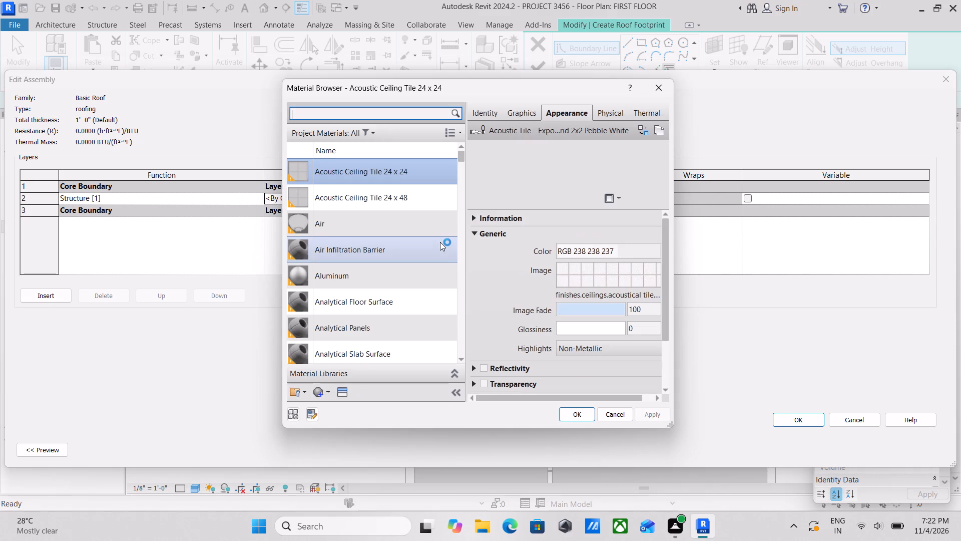
{"action": "left_click", "coordinate": [316, 394]}
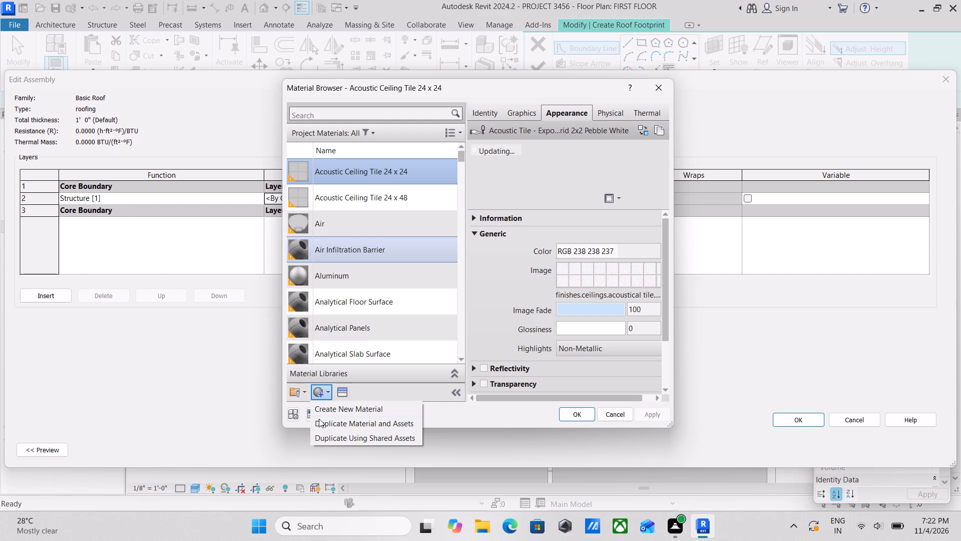
{"action": "left_click", "coordinate": [335, 411]}
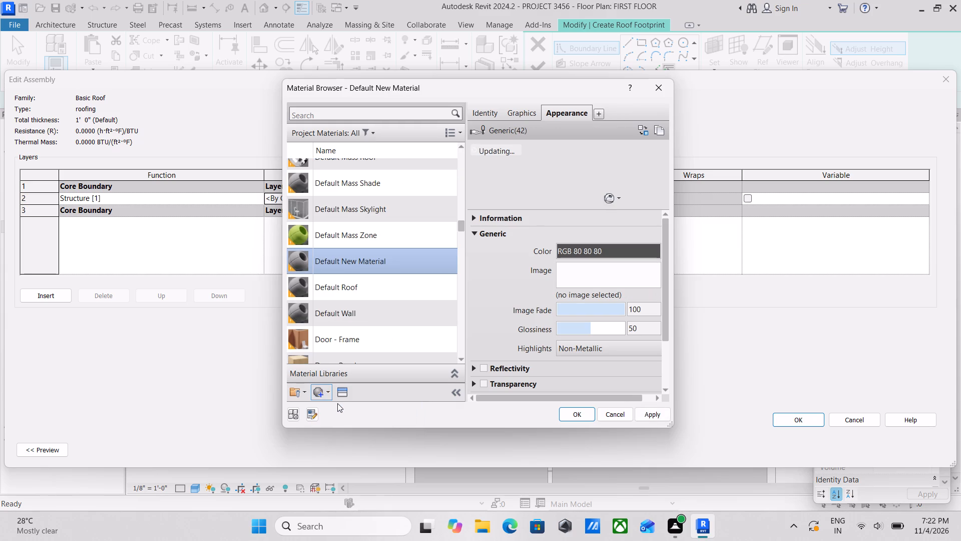
{"action": "right_click", "coordinate": [364, 251]}
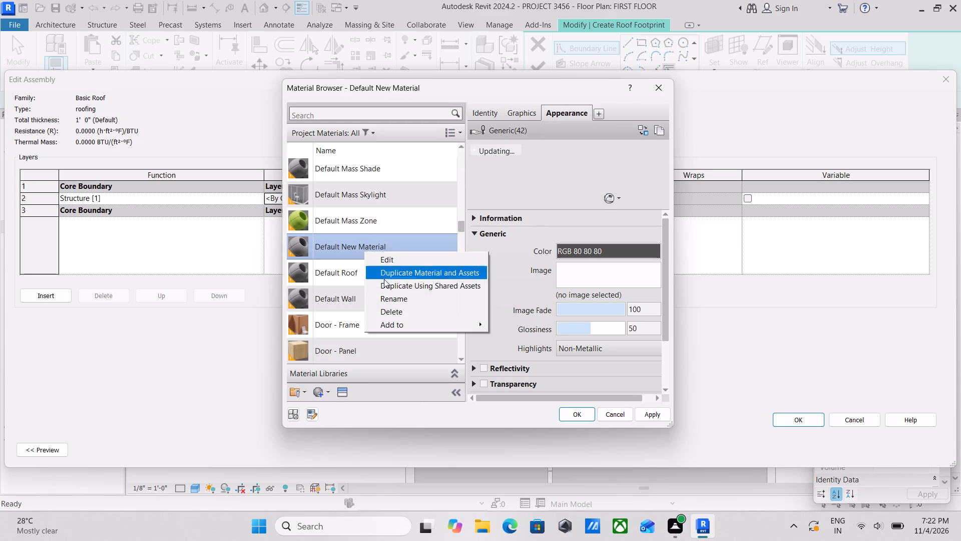
{"action": "left_click", "coordinate": [396, 300]}
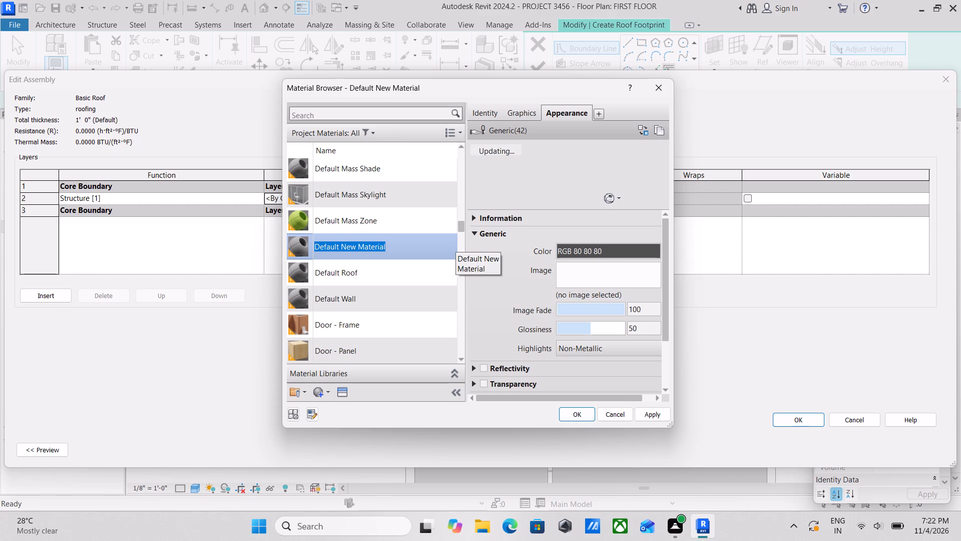
{"action": "type", "text": "roo"}
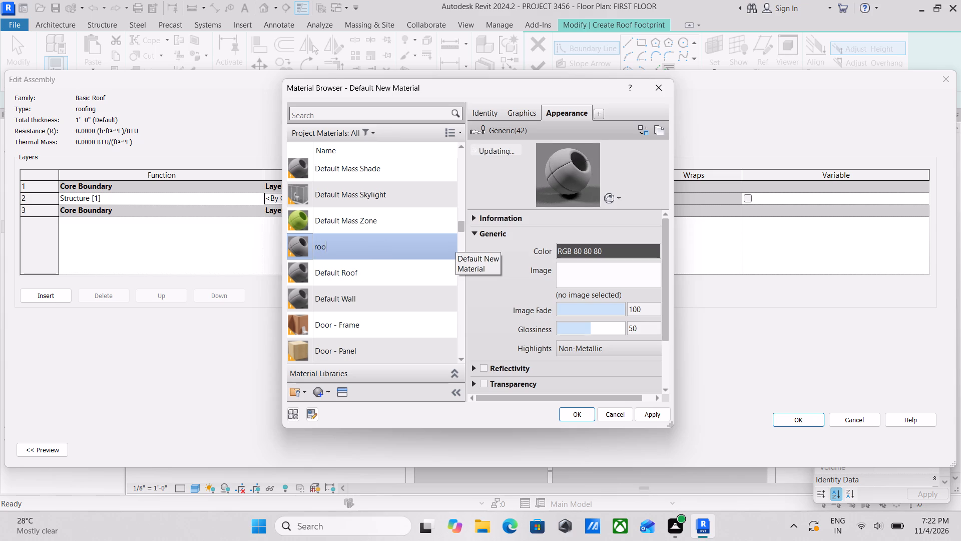
{"action": "key", "text": "BackSpace"}
{"action": "key", "text": "BackSpace"}
{"action": "key", "text": "BackSpace"}
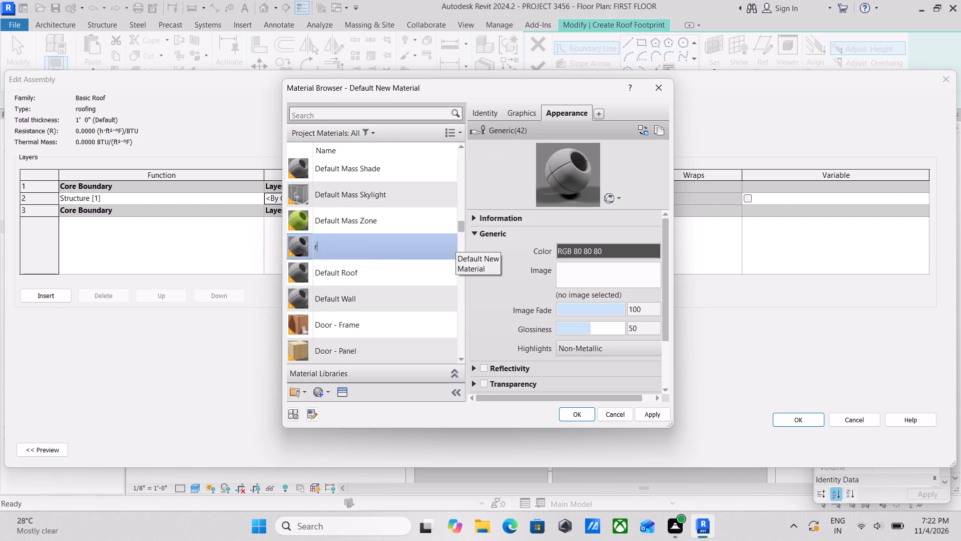
{"action": "type", "text": "ROO"}
{"action": "type", "text": "FING"}
{"action": "key", "text": "space"}
{"action": "key", "text": "1"}
{"action": "key", "text": "apostrophe"}
Give the new material the Wood - Painted White paint appearance and apply it to the roofing type's structure layer.
{"action": "left_click", "coordinate": [345, 399]}
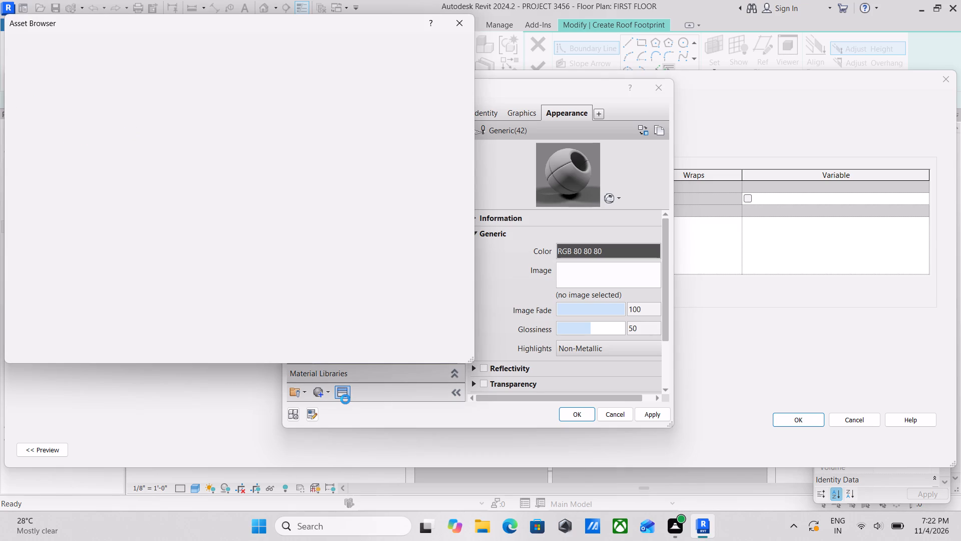
{"action": "left_click", "coordinate": [7, 113]}
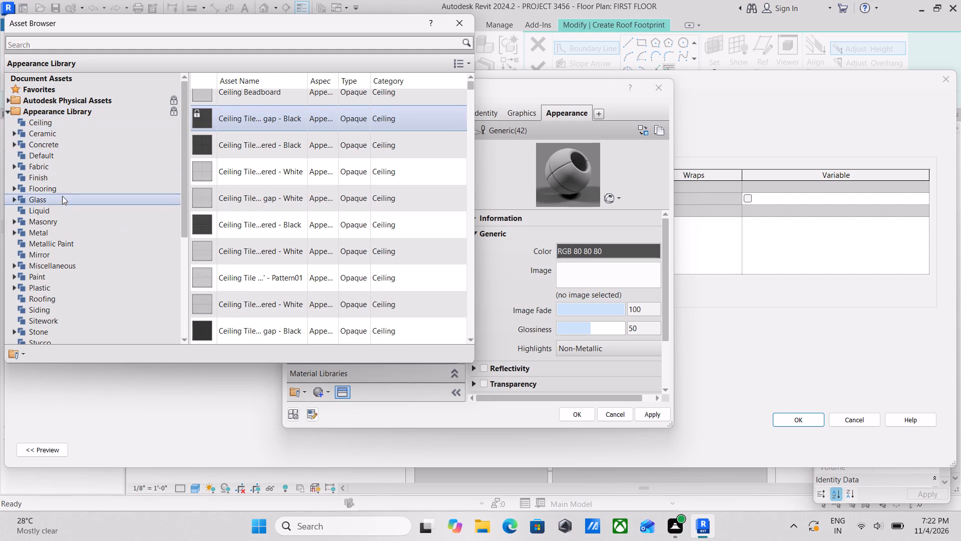
{"action": "left_click", "coordinate": [63, 204]}
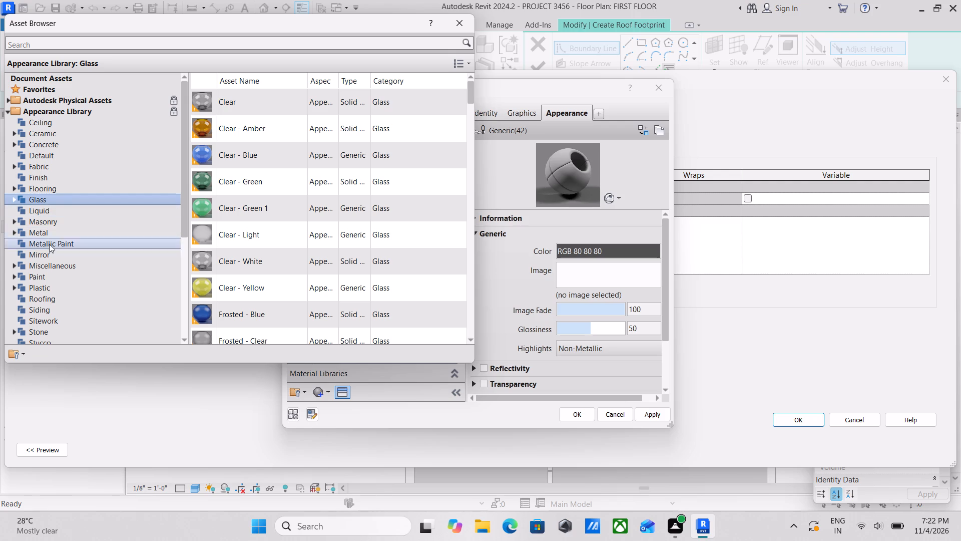
{"action": "left_click", "coordinate": [10, 281]}
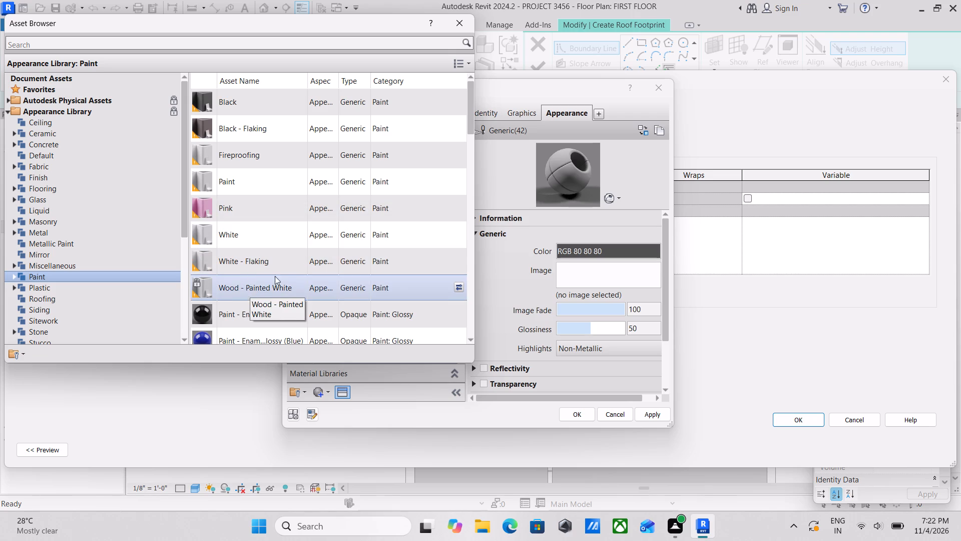
{"action": "double_click", "coordinate": [257, 284]}
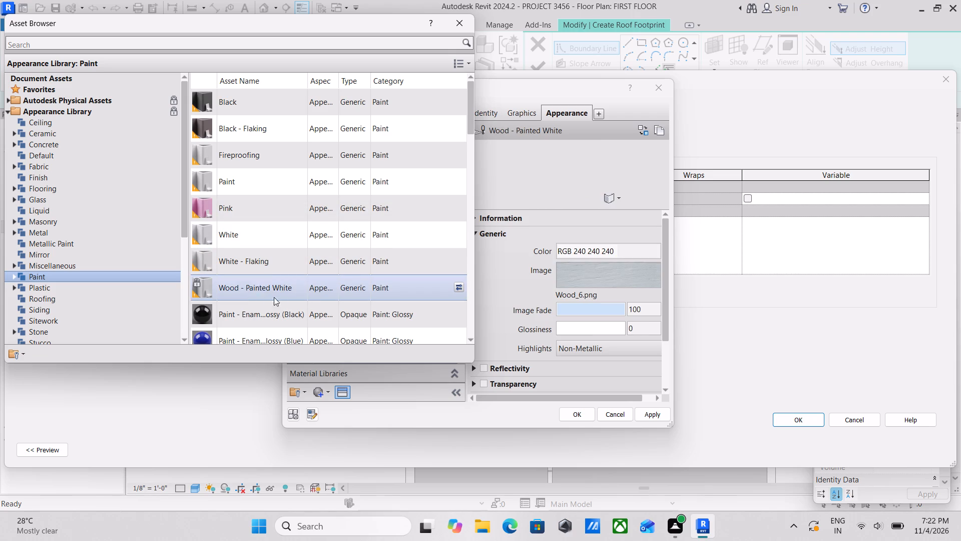
{"action": "left_click", "coordinate": [664, 424]}
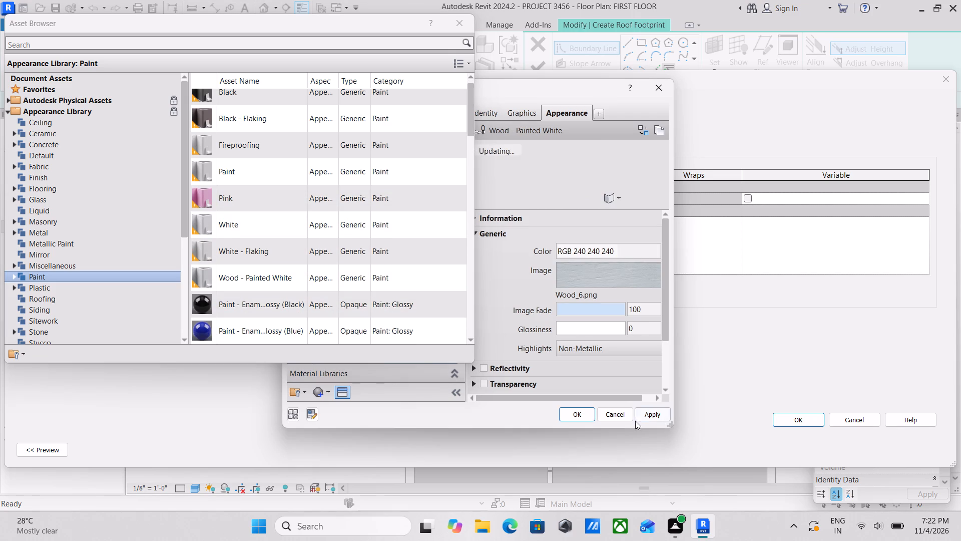
{"action": "left_click", "coordinate": [647, 420]}
{"action": "left_click", "coordinate": [564, 411]}
{"action": "left_click", "coordinate": [574, 416]}
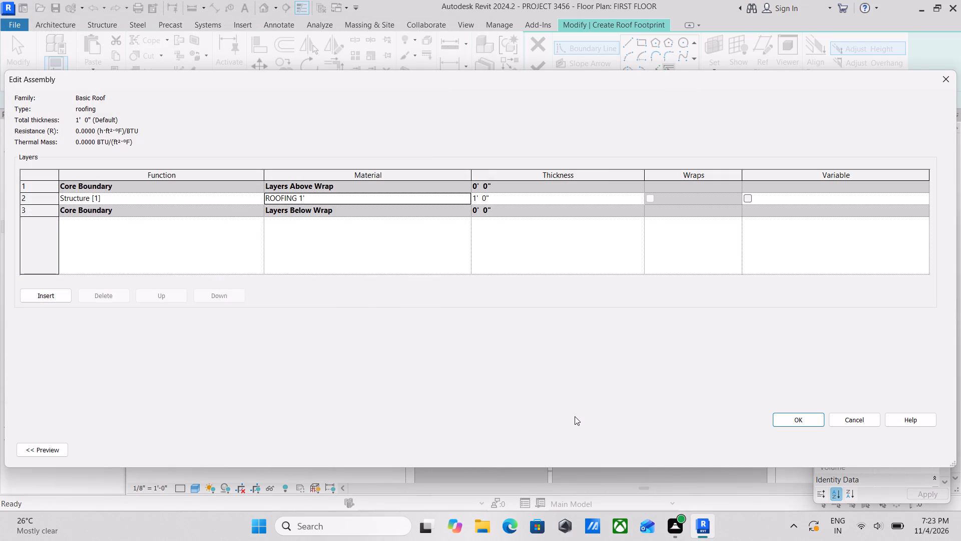
{"action": "left_click", "coordinate": [791, 421]}
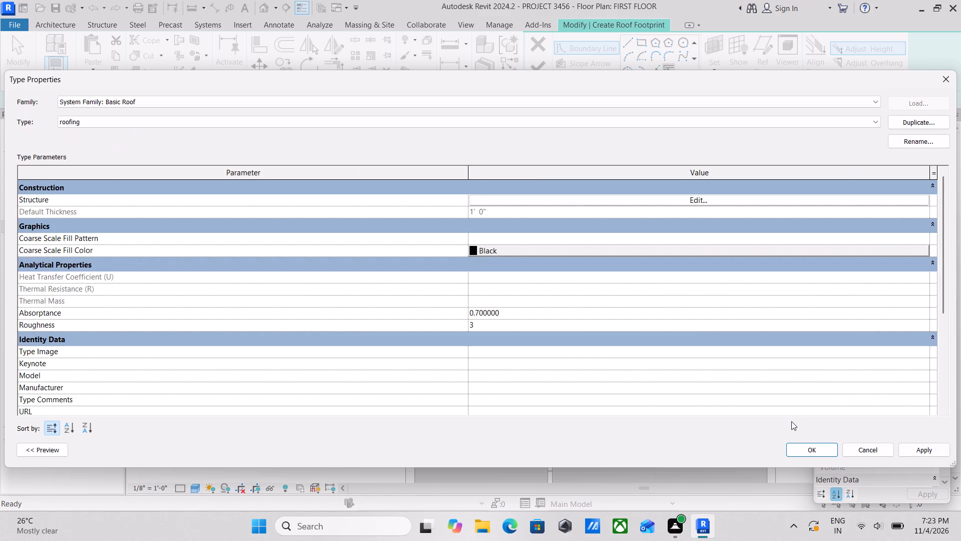
{"action": "left_click", "coordinate": [927, 445]}
{"action": "left_click", "coordinate": [832, 445]}
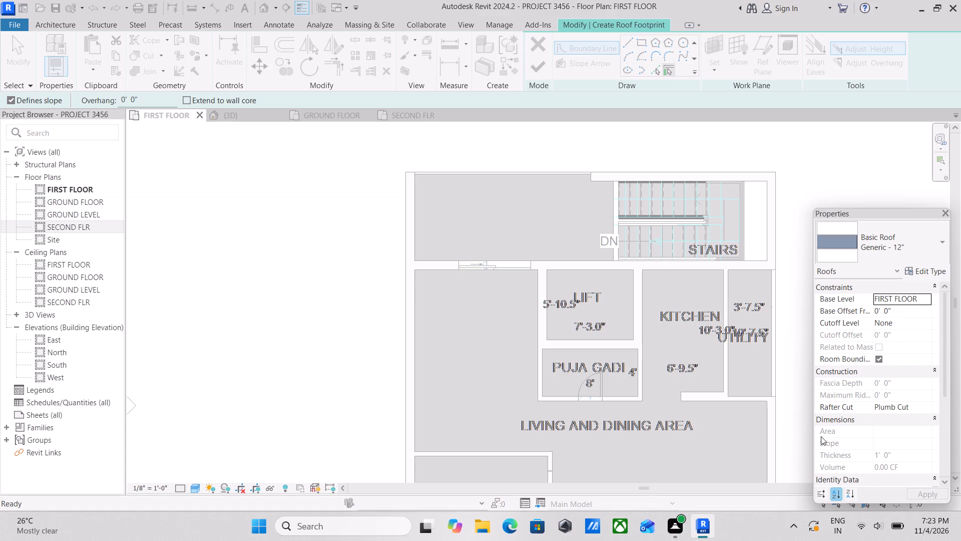
Draw roof boundary lines from the toilet's outer corner about 17' 11 1/2" along the large bedroom's outer edge, and about 47' 7" along the kitchen-side wall.
{"action": "left_click", "coordinate": [633, 39]}
{"action": "scroll", "coordinate": [402, 237], "scroll_direction": "down", "scroll_amount": 3}
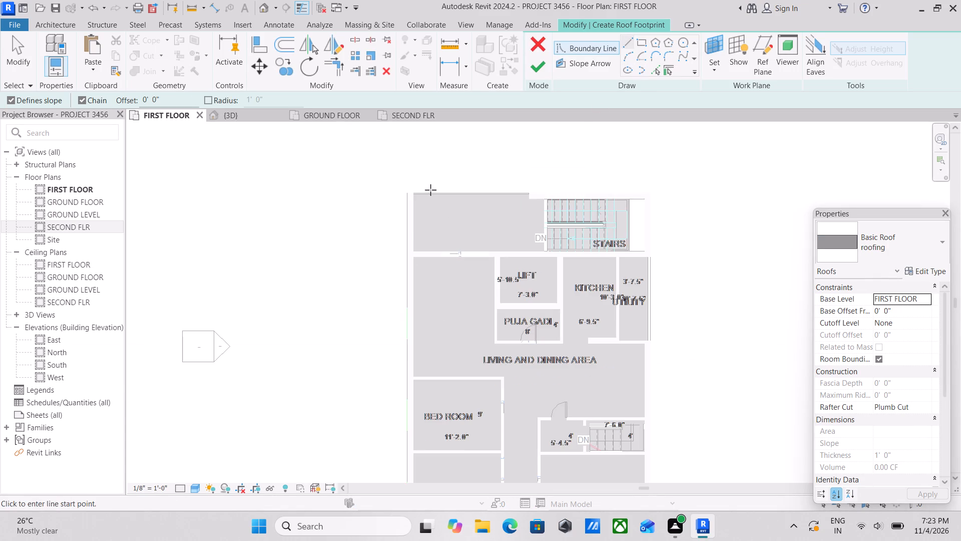
{"action": "scroll", "coordinate": [479, 271], "scroll_direction": "down", "scroll_amount": 1}
{"action": "middle_click_drag", "start_coordinate": [479, 269], "coordinate": [475, 176]}
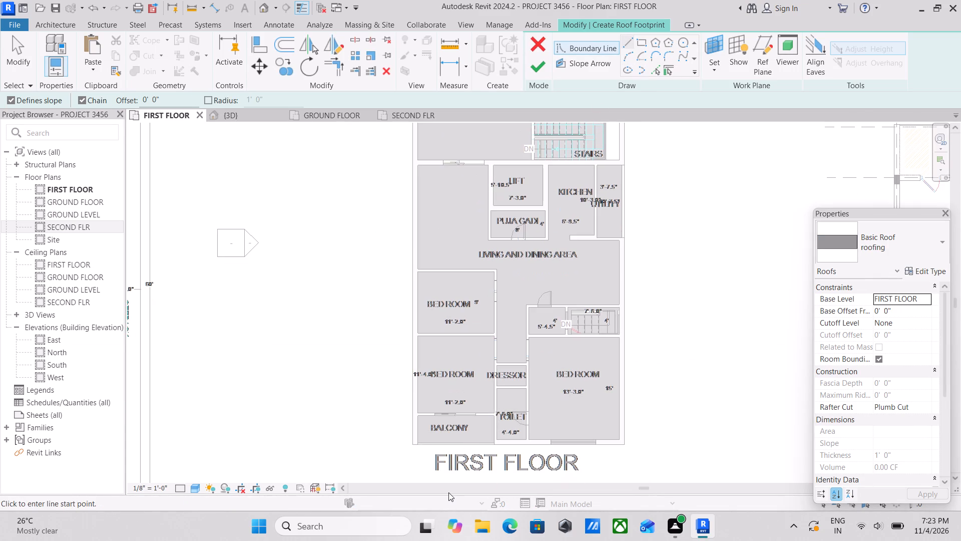
{"action": "scroll", "coordinate": [448, 492], "scroll_direction": "up", "scroll_amount": 4}
{"action": "scroll", "coordinate": [493, 460], "scroll_direction": "up", "scroll_amount": 3}
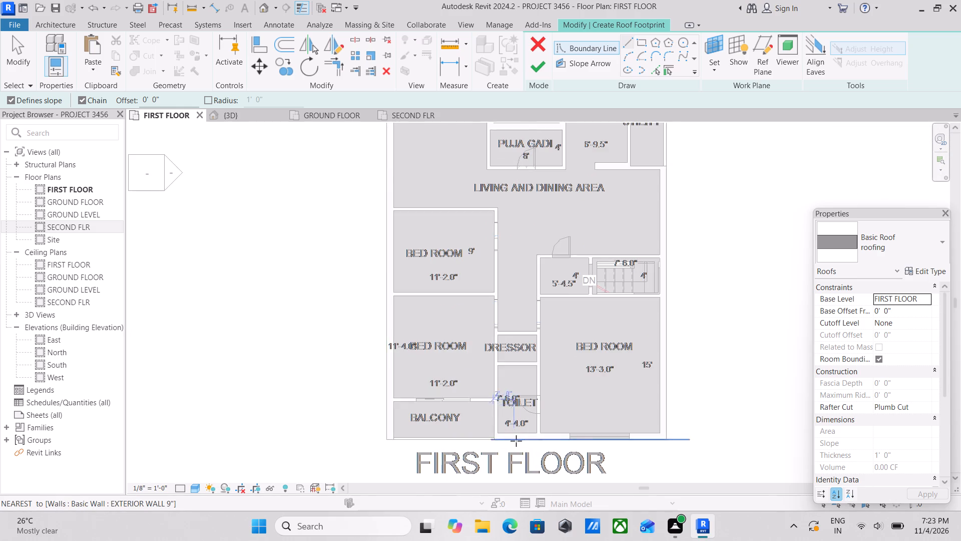
{"action": "scroll", "coordinate": [516, 441], "scroll_direction": "up", "scroll_amount": 2}
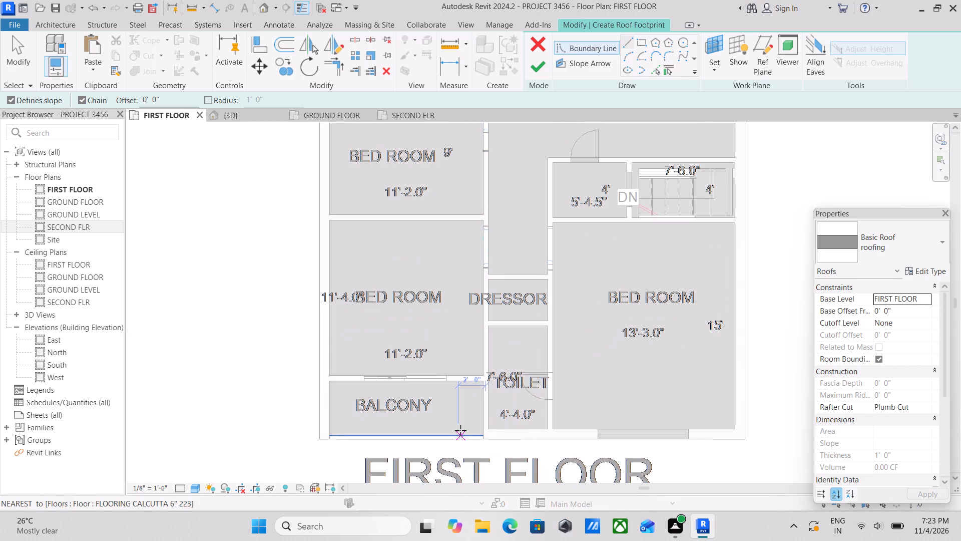
{"action": "left_click", "coordinate": [487, 429]}
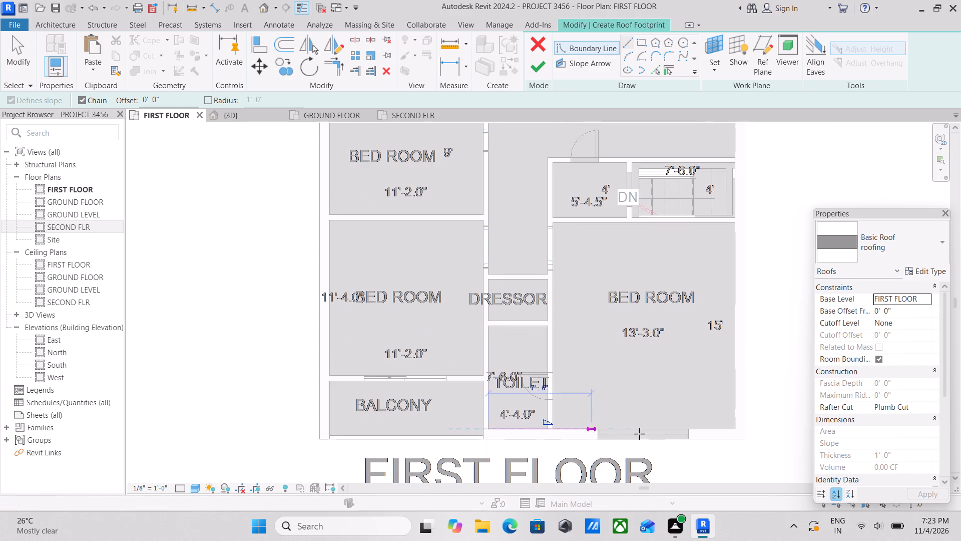
{"action": "left_click", "coordinate": [738, 430]}
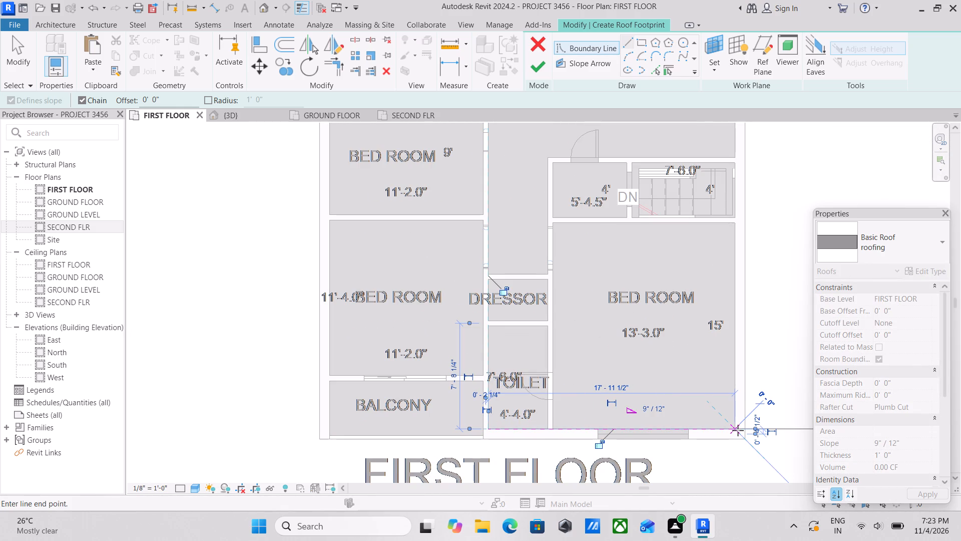
{"action": "scroll", "coordinate": [723, 391], "scroll_direction": "down", "scroll_amount": 1}
{"action": "middle_click_drag", "start_coordinate": [723, 391], "coordinate": [753, 506]}
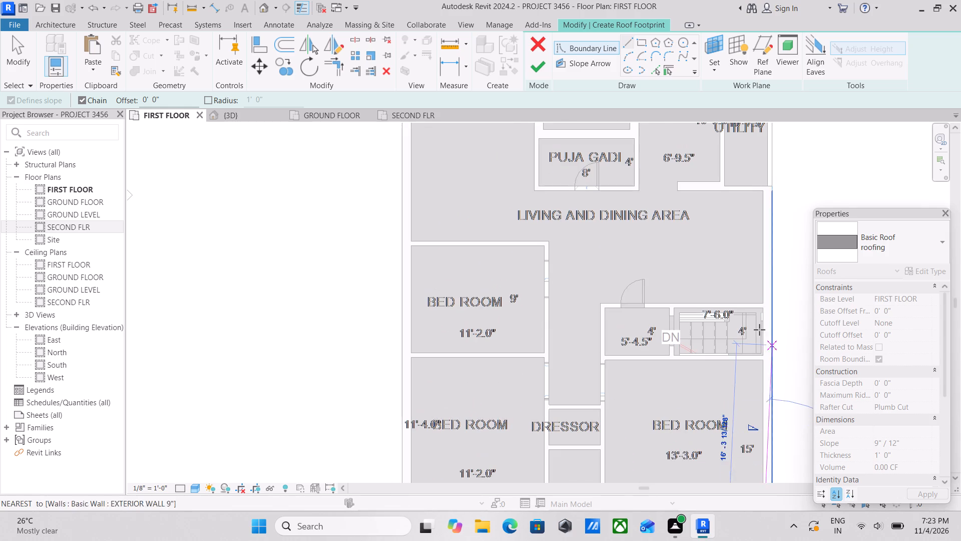
{"action": "middle_click_drag", "start_coordinate": [740, 310], "coordinate": [767, 421]}
{"action": "middle_click_drag", "start_coordinate": [776, 312], "coordinate": [788, 379]}
{"action": "middle_click_drag", "start_coordinate": [812, 281], "coordinate": [753, 408]}
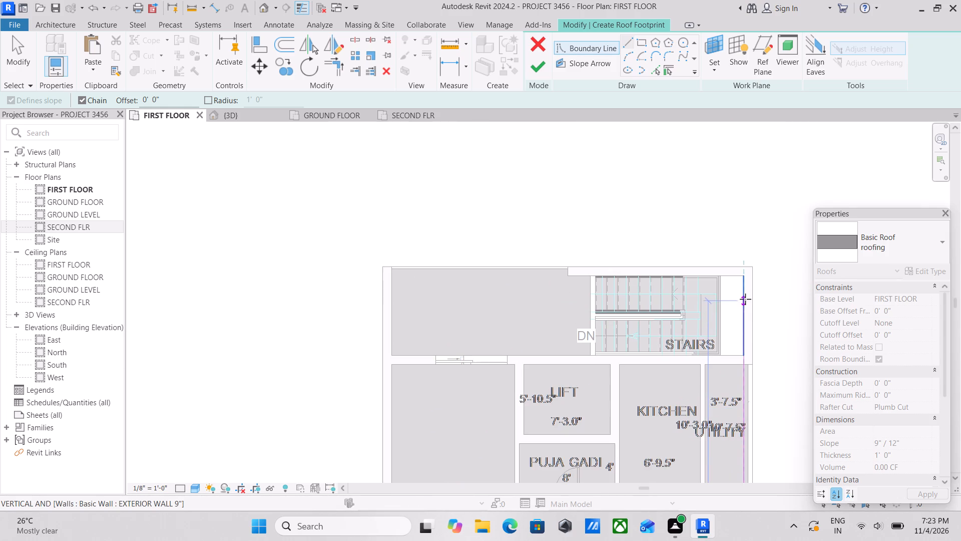
{"action": "scroll", "coordinate": [744, 290], "scroll_direction": "up", "scroll_amount": 2}
{"action": "left_click", "coordinate": [743, 271]}
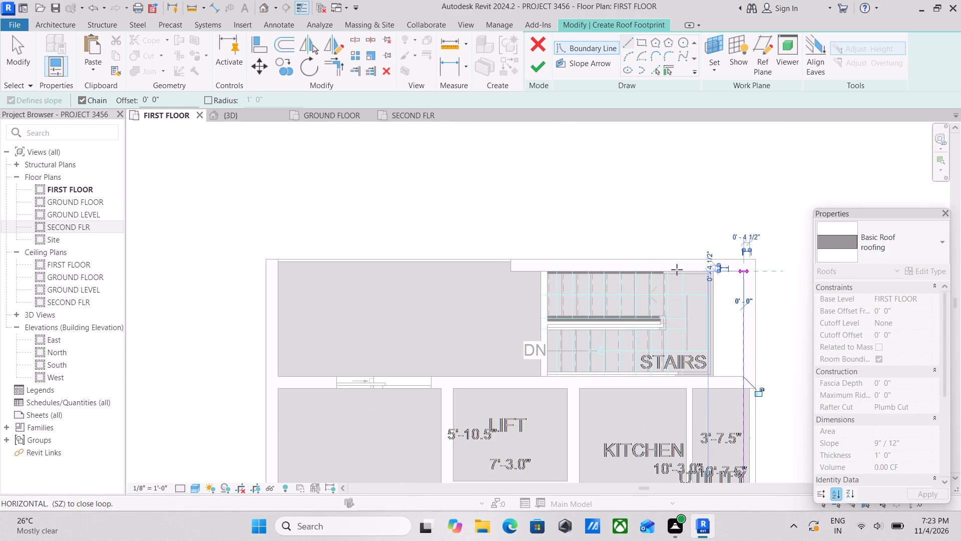
Close the roof footprint with a 29' 6" line along the stairs end, a 47' 7" line along the opposite side wall, and a line across the balcony.
{"action": "middle_click_drag", "start_coordinate": [518, 266], "coordinate": [767, 284]}
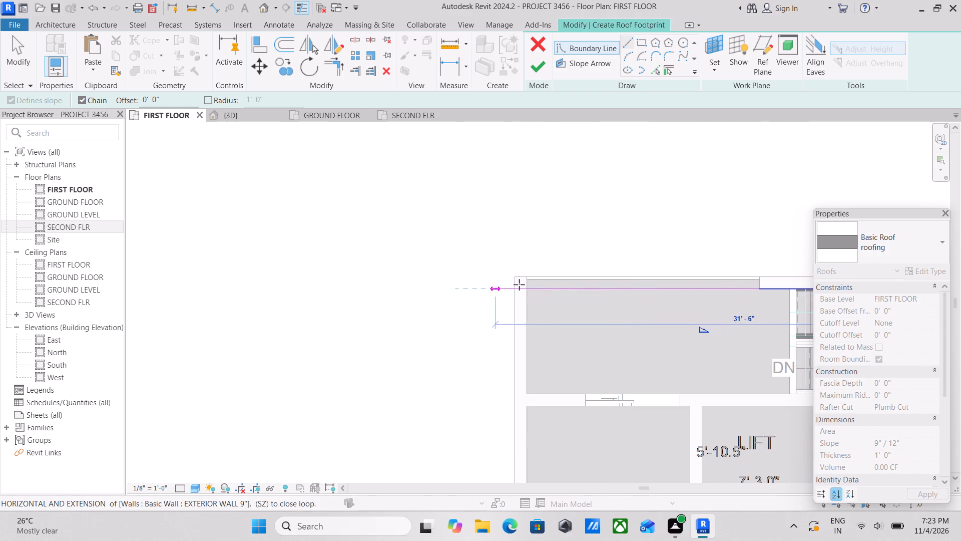
{"action": "left_click", "coordinate": [528, 288]}
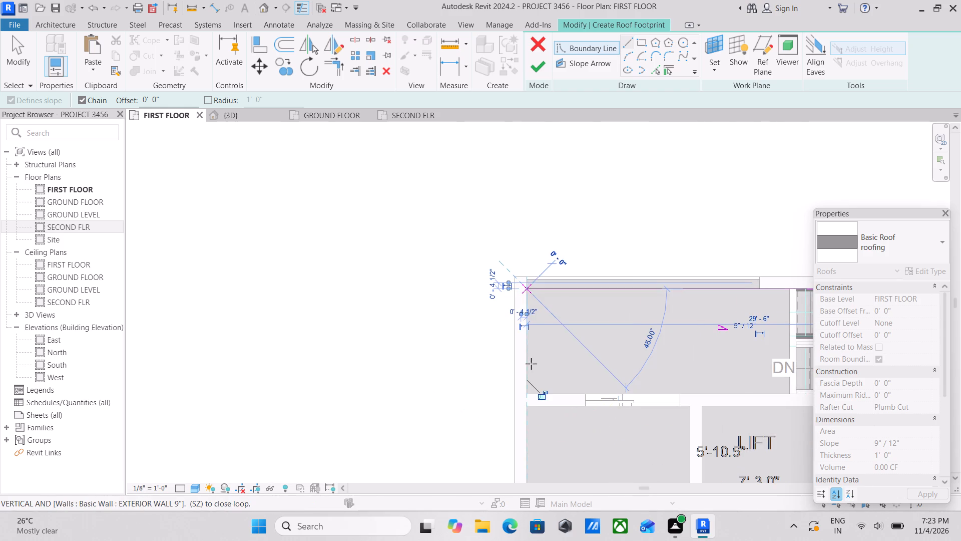
{"action": "middle_click_drag", "start_coordinate": [530, 361], "coordinate": [526, 296]}
{"action": "scroll", "coordinate": [547, 392], "scroll_direction": "down", "scroll_amount": 3}
{"action": "middle_click_drag", "start_coordinate": [545, 384], "coordinate": [531, 330]}
{"action": "scroll", "coordinate": [531, 332], "scroll_direction": "up", "scroll_amount": 1}
{"action": "scroll", "coordinate": [524, 425], "scroll_direction": "down", "scroll_amount": 3}
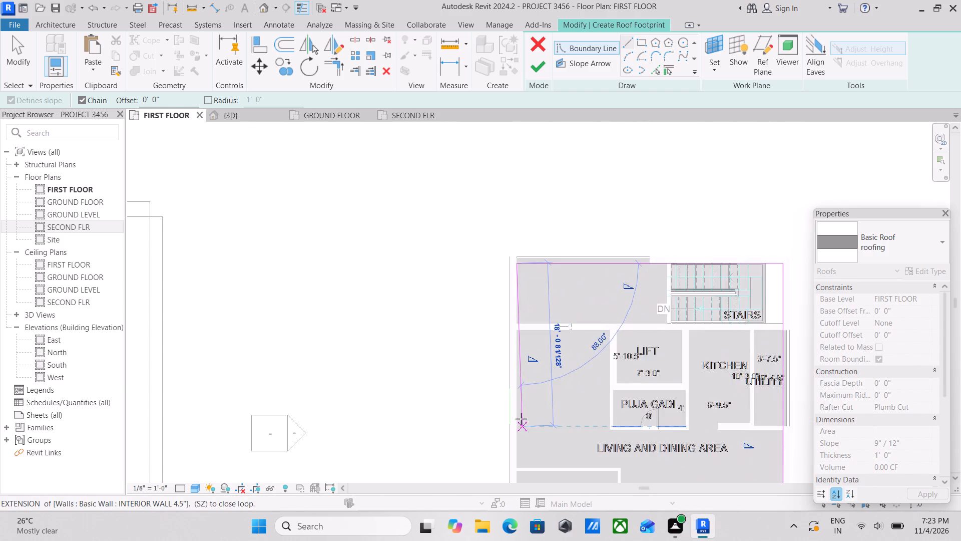
{"action": "middle_click_drag", "start_coordinate": [521, 415], "coordinate": [511, 295]}
{"action": "scroll", "coordinate": [505, 388], "scroll_direction": "down", "scroll_amount": 2}
{"action": "middle_click_drag", "start_coordinate": [504, 384], "coordinate": [509, 282]}
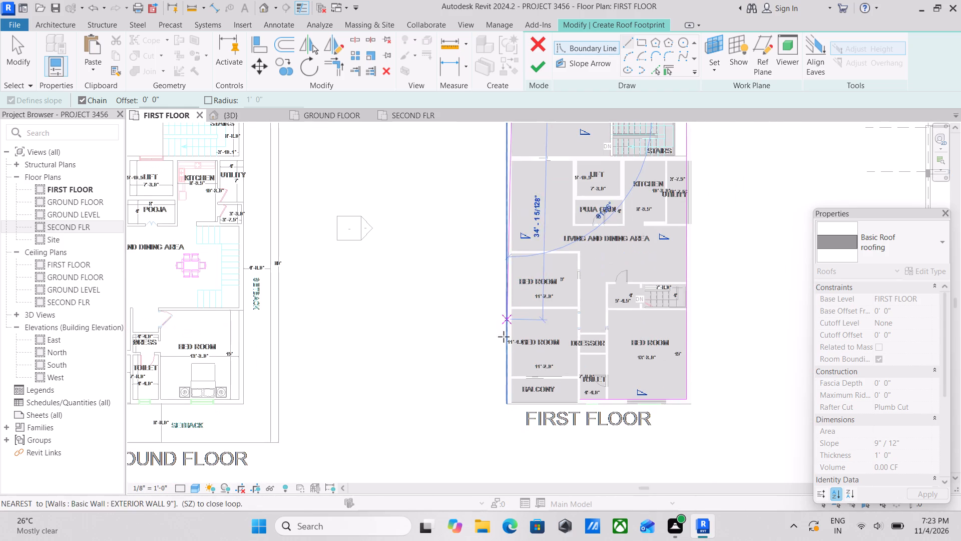
{"action": "scroll", "coordinate": [516, 388], "scroll_direction": "up", "scroll_amount": 7}
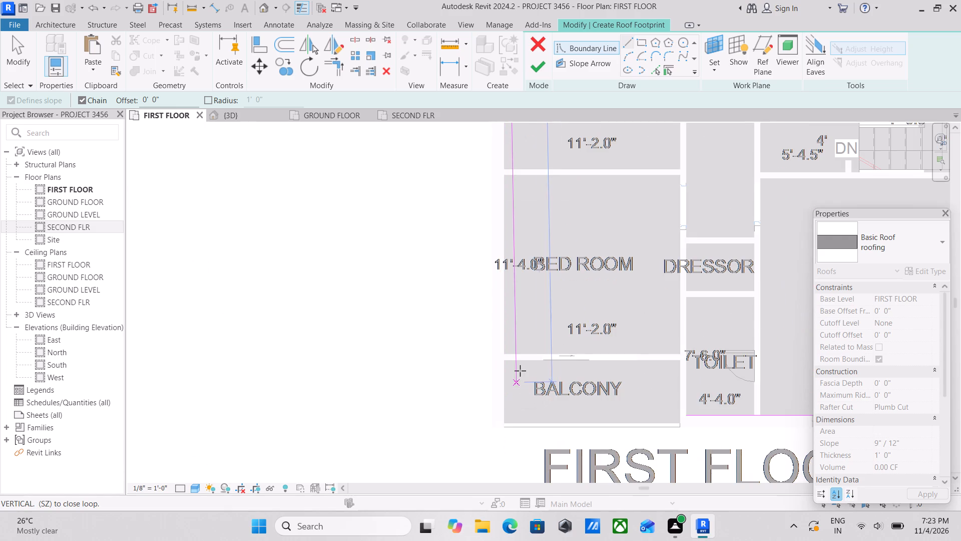
{"action": "left_click", "coordinate": [506, 414]}
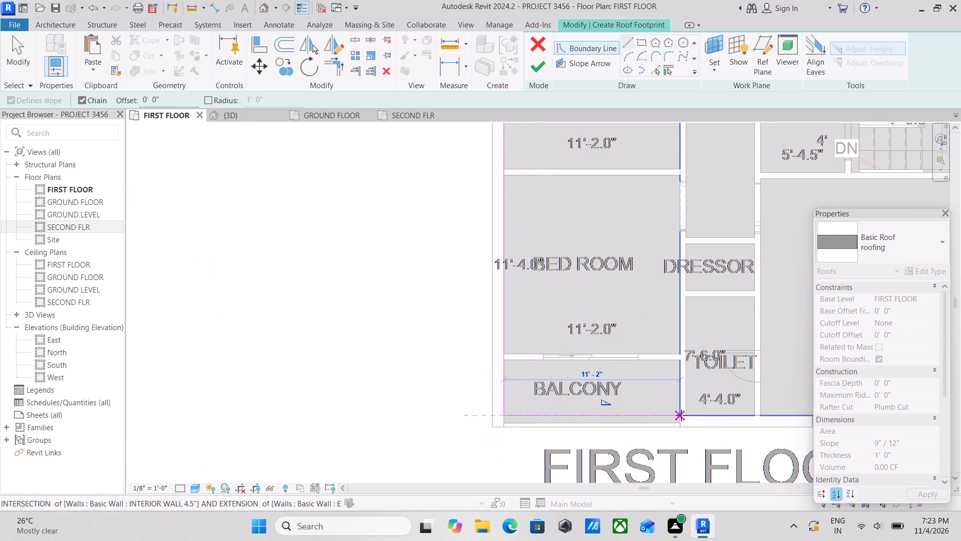
{"action": "left_click", "coordinate": [681, 415]}
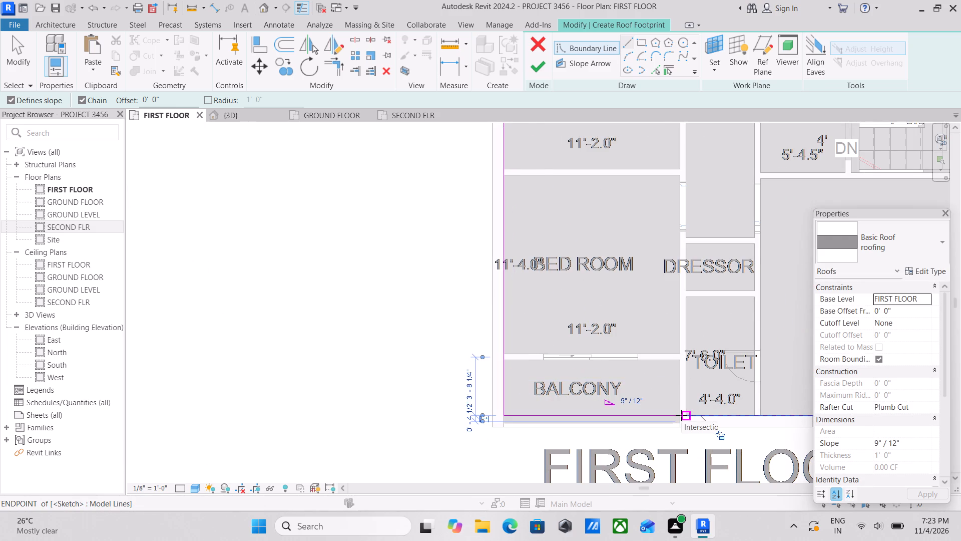
{"action": "key", "text": "Escape"}
{"action": "key", "text": "Escape"}
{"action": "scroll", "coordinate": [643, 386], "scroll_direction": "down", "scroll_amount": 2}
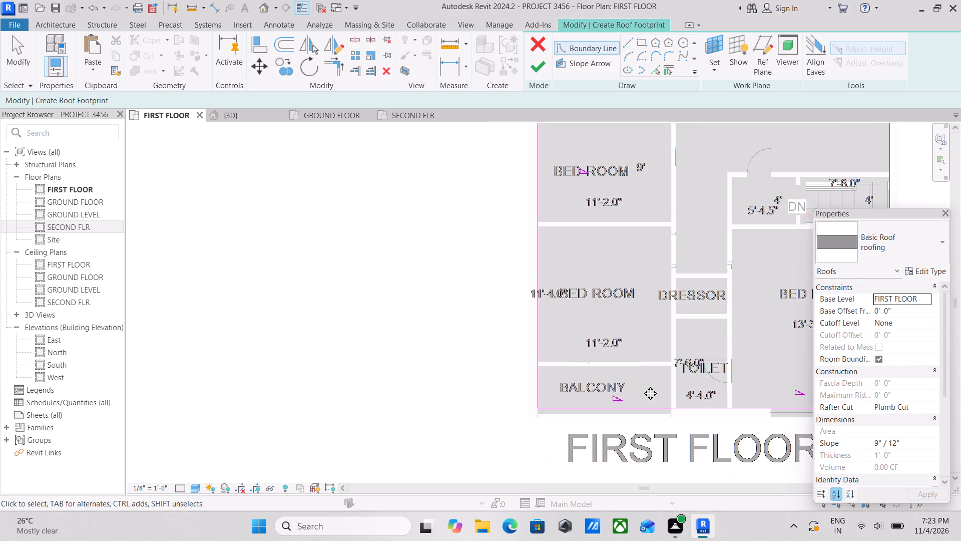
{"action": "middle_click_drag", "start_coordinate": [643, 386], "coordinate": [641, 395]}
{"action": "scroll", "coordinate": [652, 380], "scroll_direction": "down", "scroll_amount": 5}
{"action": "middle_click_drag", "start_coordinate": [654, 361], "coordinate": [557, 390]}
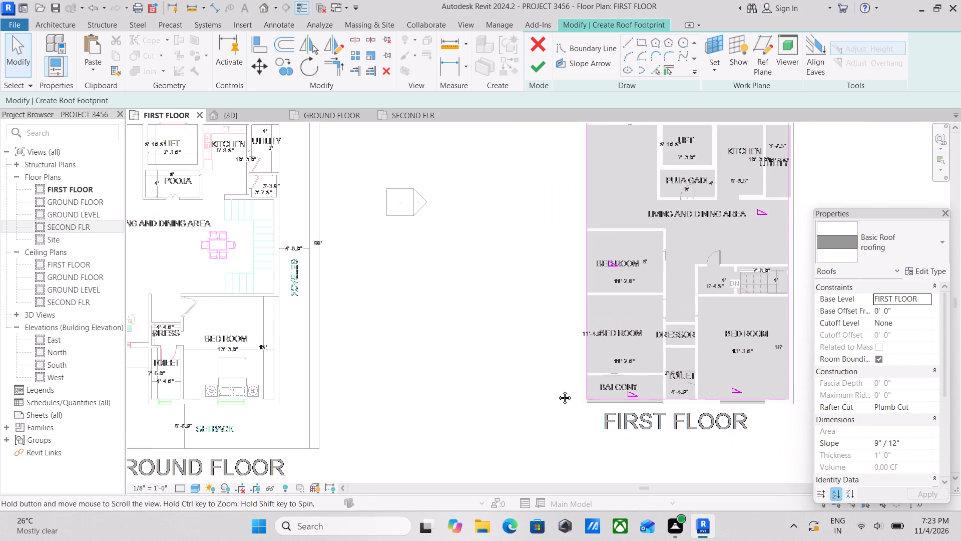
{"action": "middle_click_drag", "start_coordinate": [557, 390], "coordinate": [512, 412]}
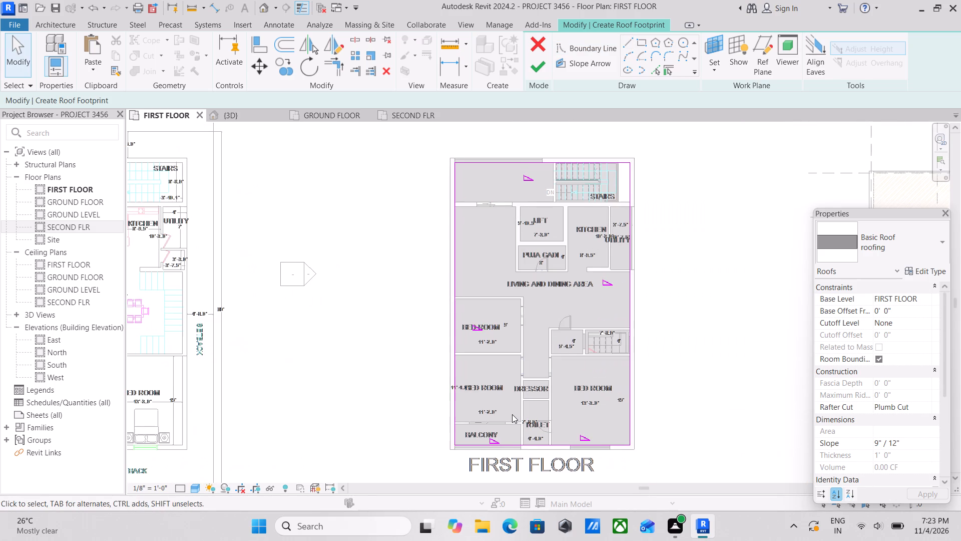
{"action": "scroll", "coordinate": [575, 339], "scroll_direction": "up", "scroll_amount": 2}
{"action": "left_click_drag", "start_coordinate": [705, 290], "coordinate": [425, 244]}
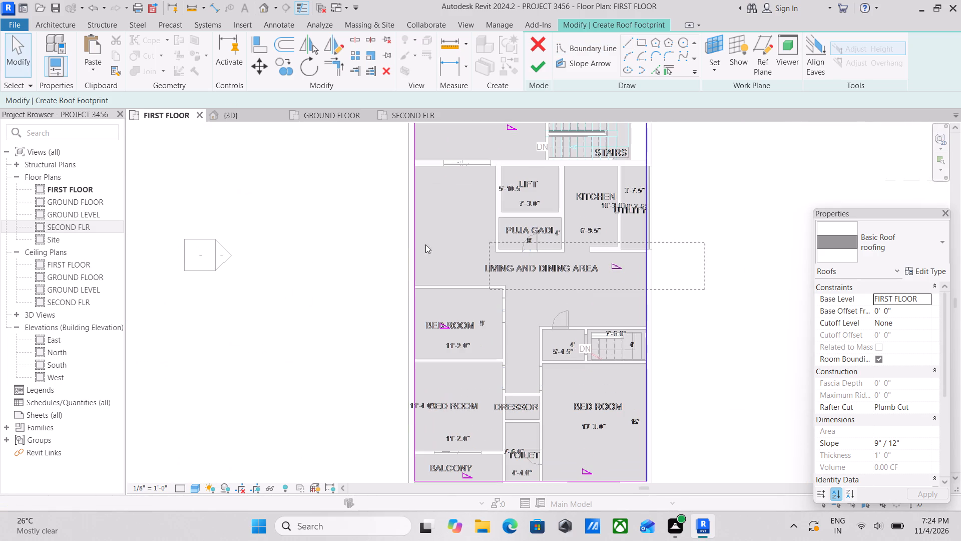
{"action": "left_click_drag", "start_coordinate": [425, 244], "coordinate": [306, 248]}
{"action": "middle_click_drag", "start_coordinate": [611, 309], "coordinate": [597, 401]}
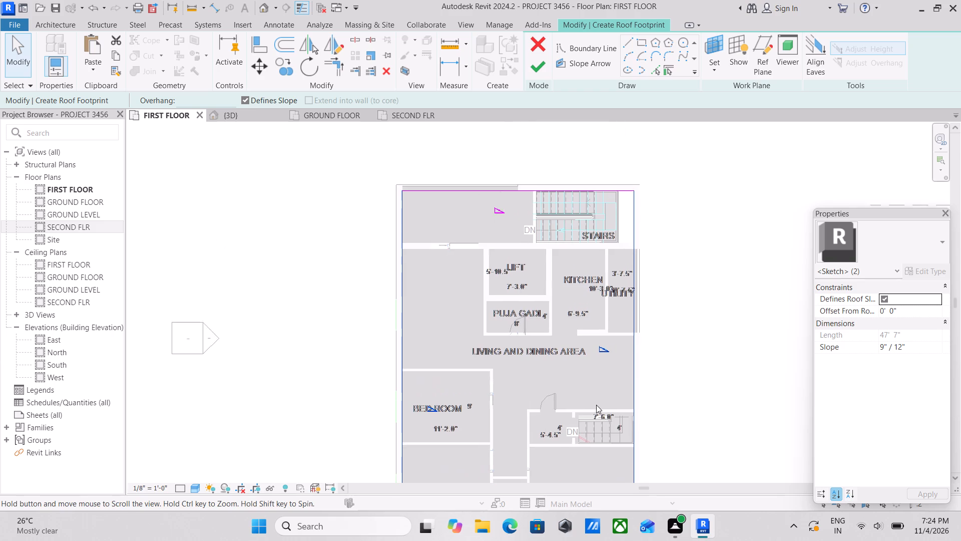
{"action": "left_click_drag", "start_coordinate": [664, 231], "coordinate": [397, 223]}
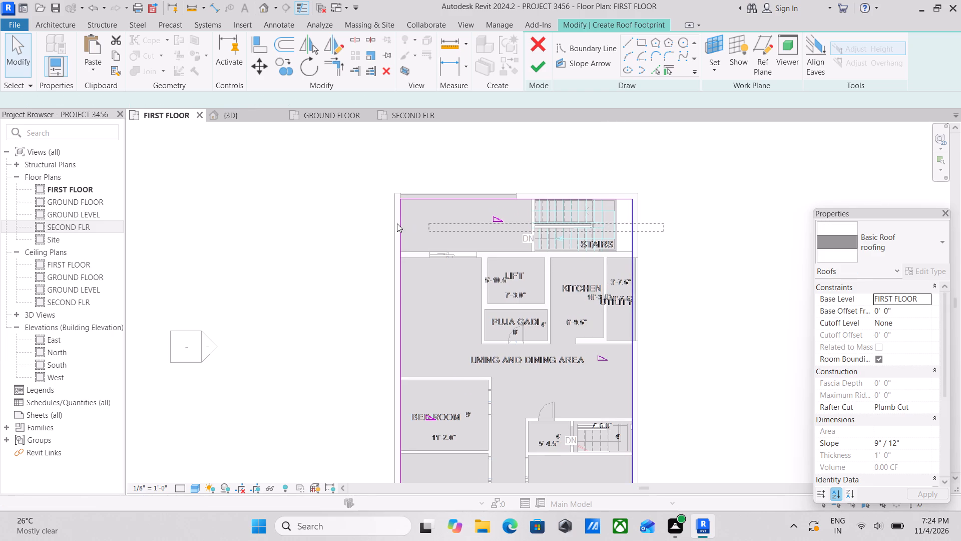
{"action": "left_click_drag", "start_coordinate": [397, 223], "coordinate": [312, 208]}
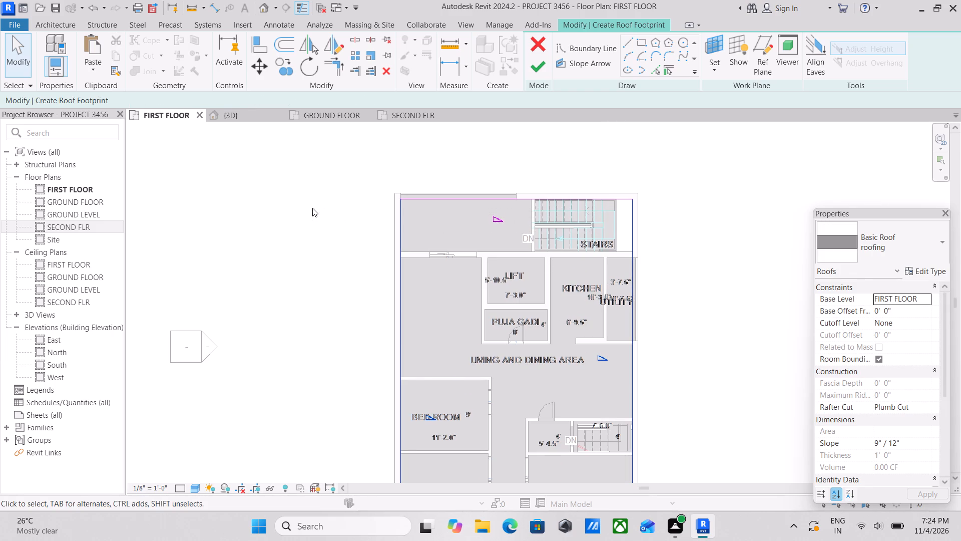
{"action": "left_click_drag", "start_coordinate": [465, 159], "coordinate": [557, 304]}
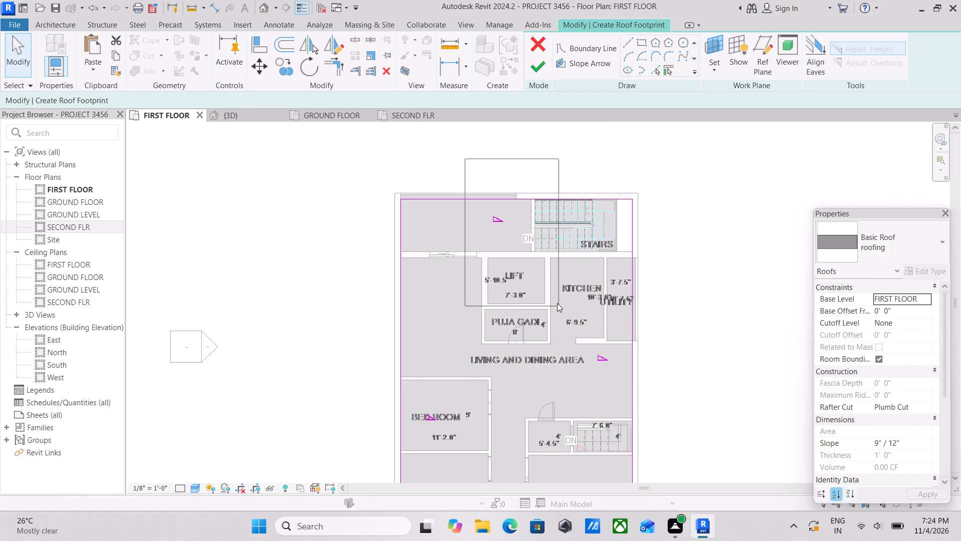
Turn off Defines Slope for the two roof boundary lines along the balcony, toilet and large bedroom end.
{"action": "scroll", "coordinate": [717, 373], "scroll_direction": "down", "scroll_amount": 1}
{"action": "middle_click_drag", "start_coordinate": [713, 364], "coordinate": [671, 203]}
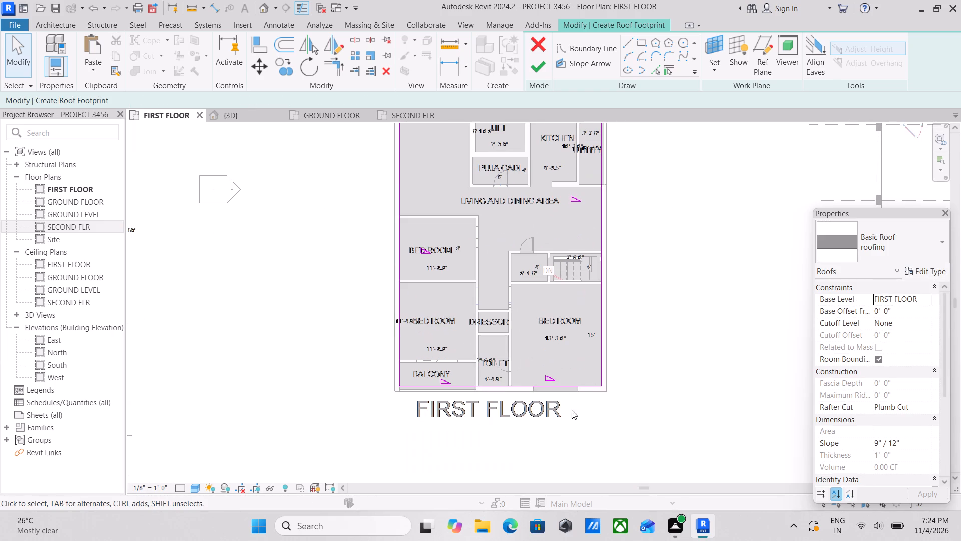
{"action": "left_click_drag", "start_coordinate": [367, 366], "coordinate": [698, 415]}
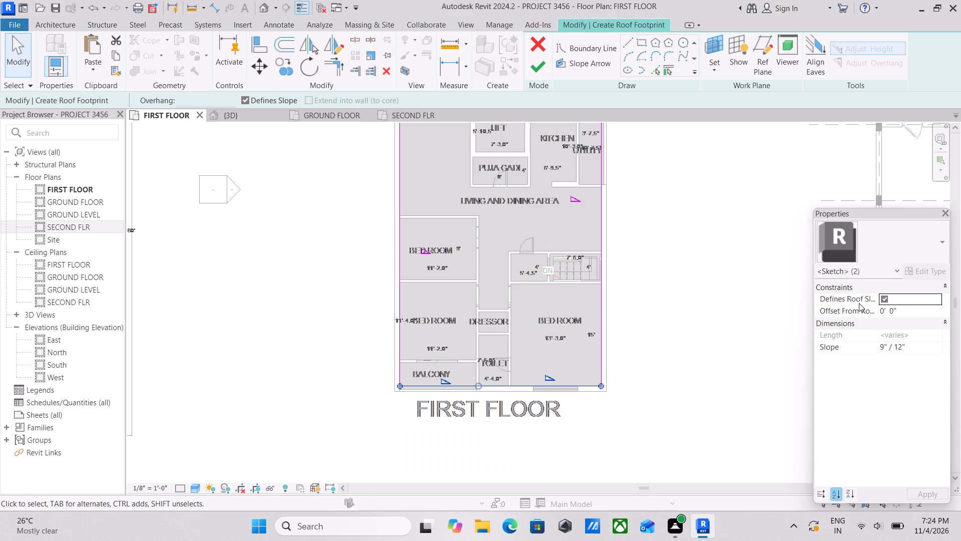
{"action": "left_click", "coordinate": [881, 298]}
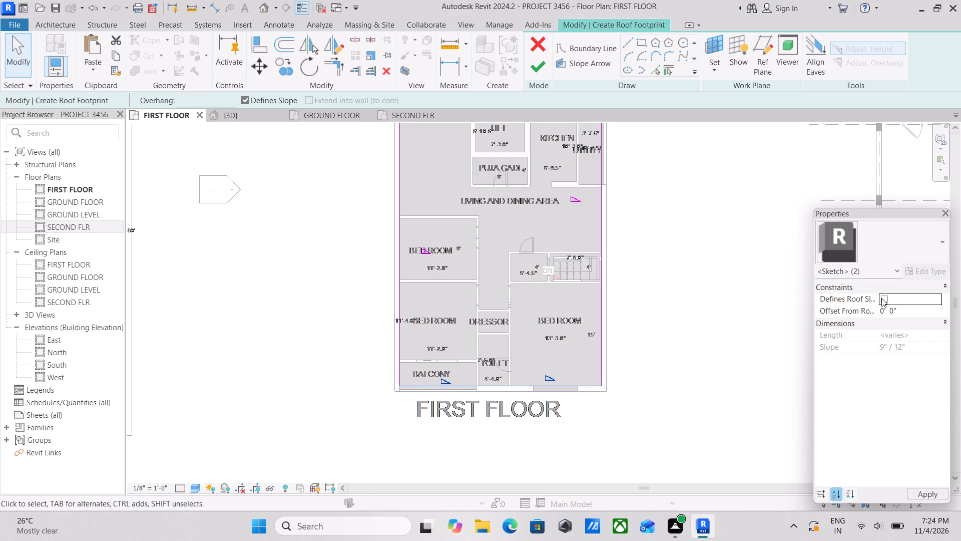
{"action": "left_click", "coordinate": [881, 298]}
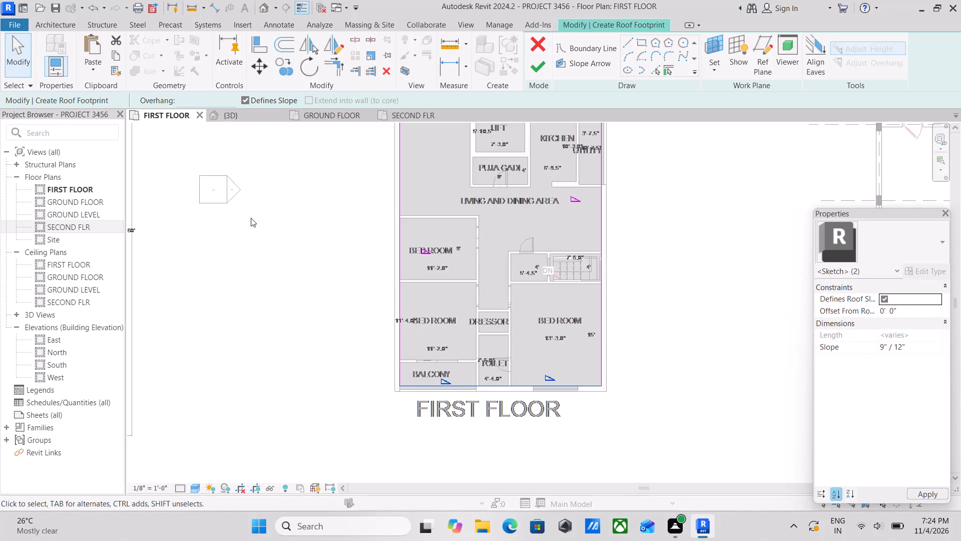
{"action": "left_click", "coordinate": [246, 99]}
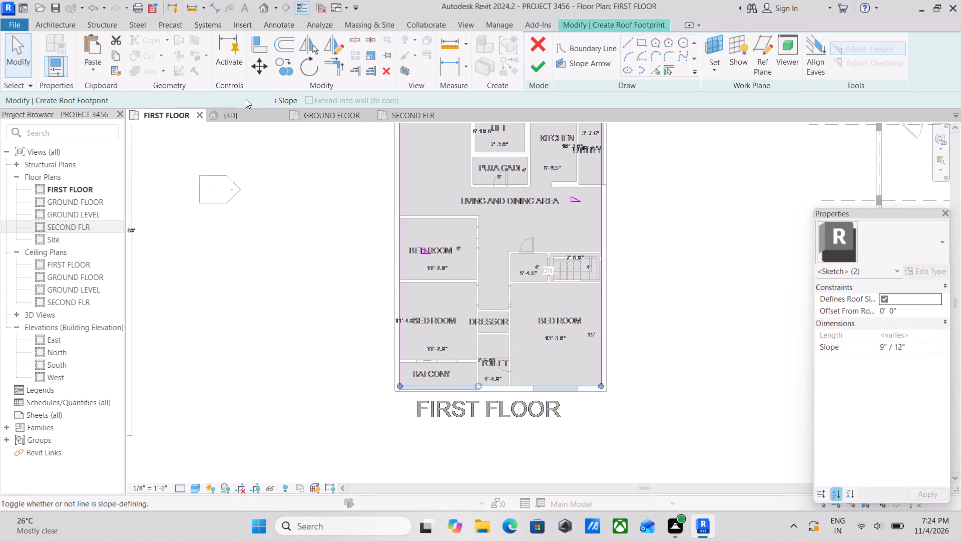
Turn off Defines Slope for the roof boundary line along the stairs end of the building.
{"action": "scroll", "coordinate": [411, 397], "scroll_direction": "down", "scroll_amount": 1}
{"action": "middle_click_drag", "start_coordinate": [411, 397], "coordinate": [438, 484]}
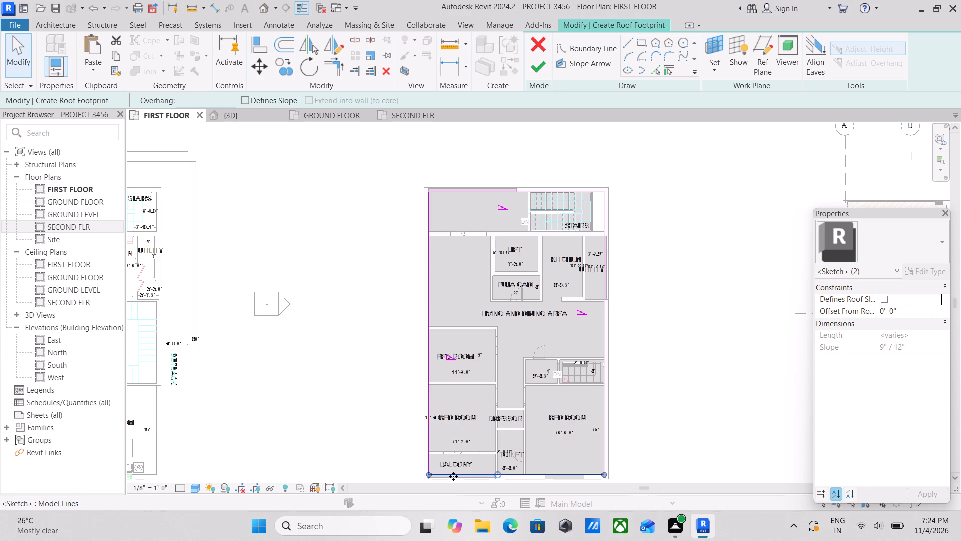
{"action": "scroll", "coordinate": [393, 361], "scroll_direction": "up", "scroll_amount": 1}
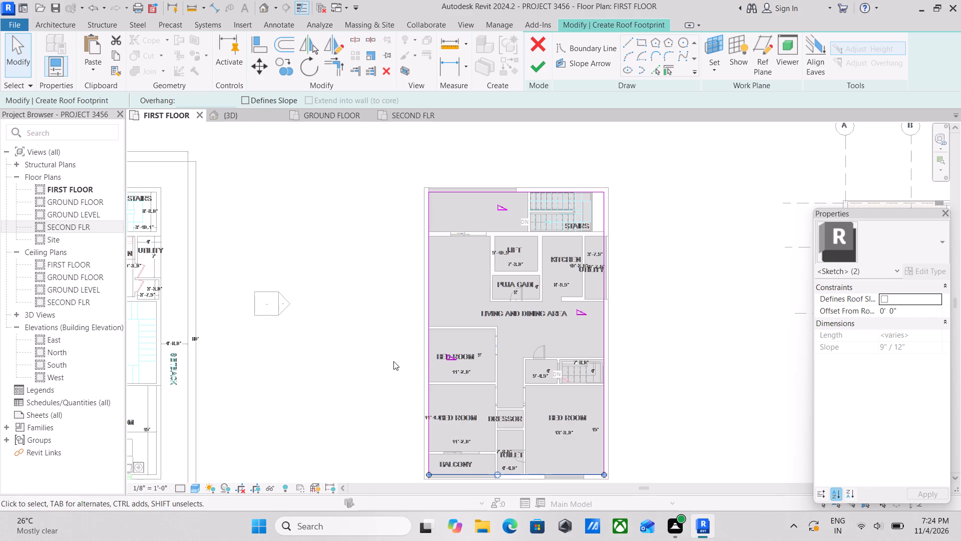
{"action": "scroll", "coordinate": [393, 361], "scroll_direction": "up", "scroll_amount": 1}
{"action": "middle_click_drag", "start_coordinate": [392, 334], "coordinate": [381, 470]}
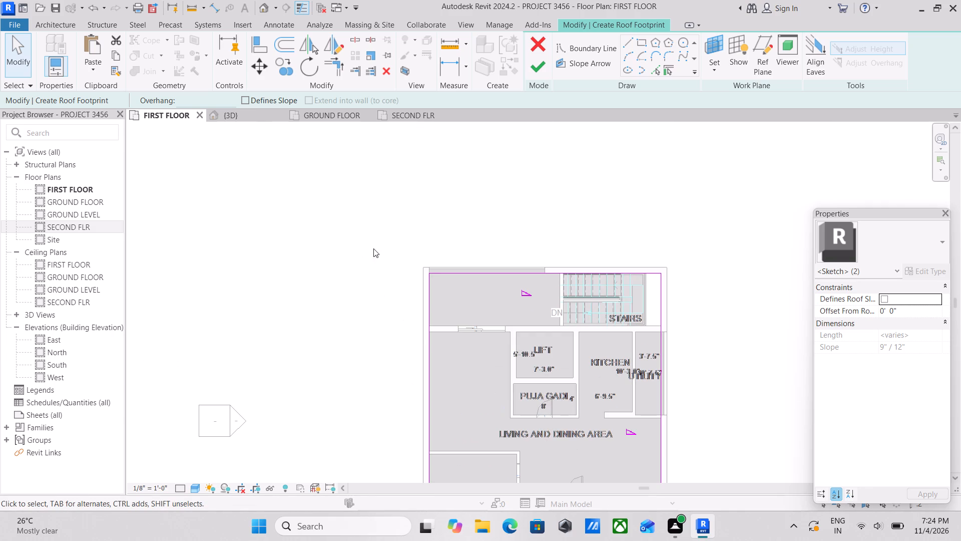
{"action": "left_click_drag", "start_coordinate": [373, 248], "coordinate": [697, 334]}
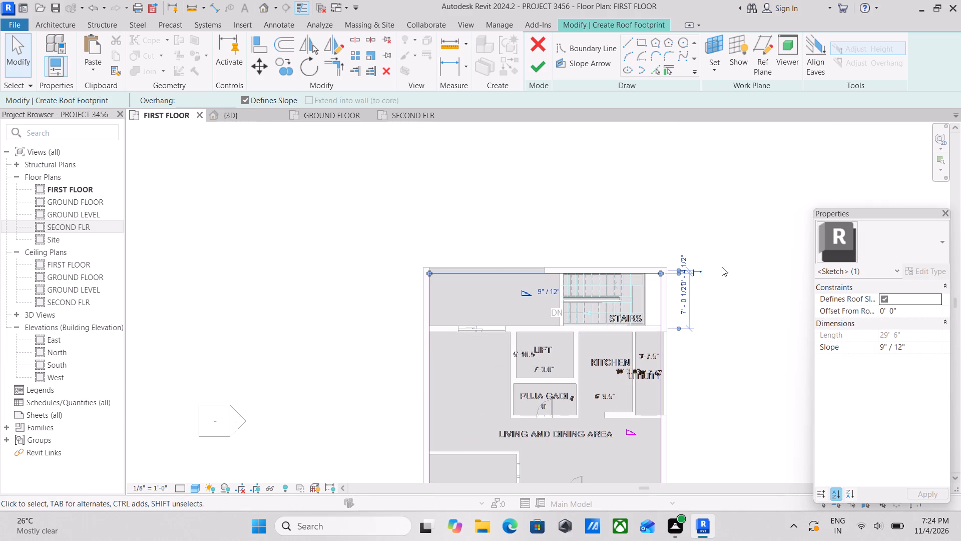
{"action": "left_click", "coordinate": [244, 96]}
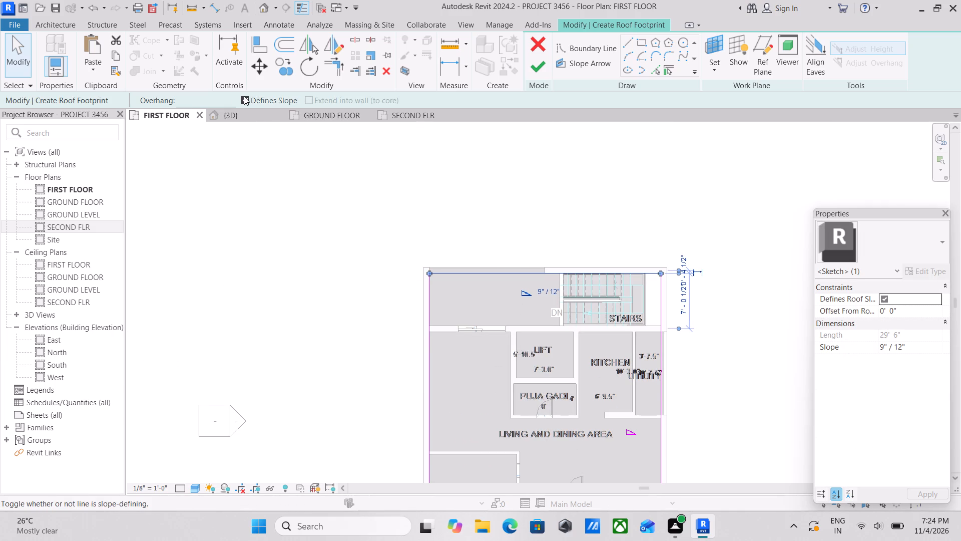
{"action": "scroll", "coordinate": [353, 263], "scroll_direction": "down", "scroll_amount": 1}
{"action": "middle_click_drag", "start_coordinate": [353, 263], "coordinate": [361, 183]}
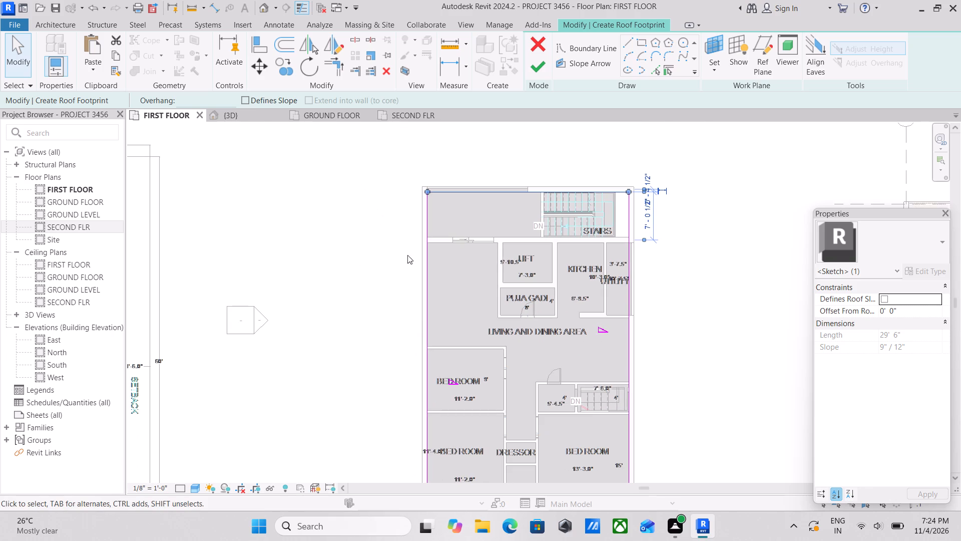
Turn off Defines Slope for the two long side roof boundary lines and finish the roof footprint.
{"action": "left_click_drag", "start_coordinate": [359, 302], "coordinate": [708, 358]}
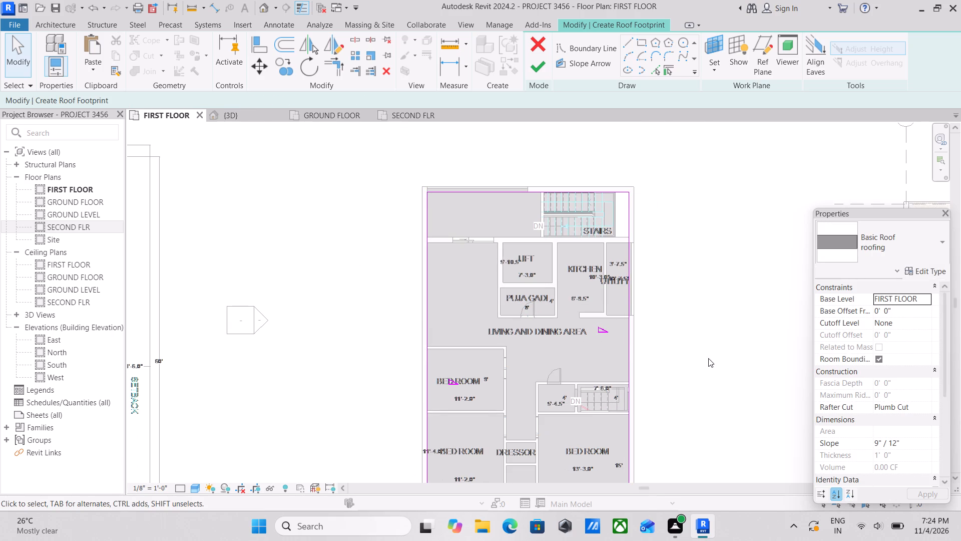
{"action": "left_click_drag", "start_coordinate": [705, 362], "coordinate": [313, 299]}
{"action": "left_click", "coordinate": [242, 99]}
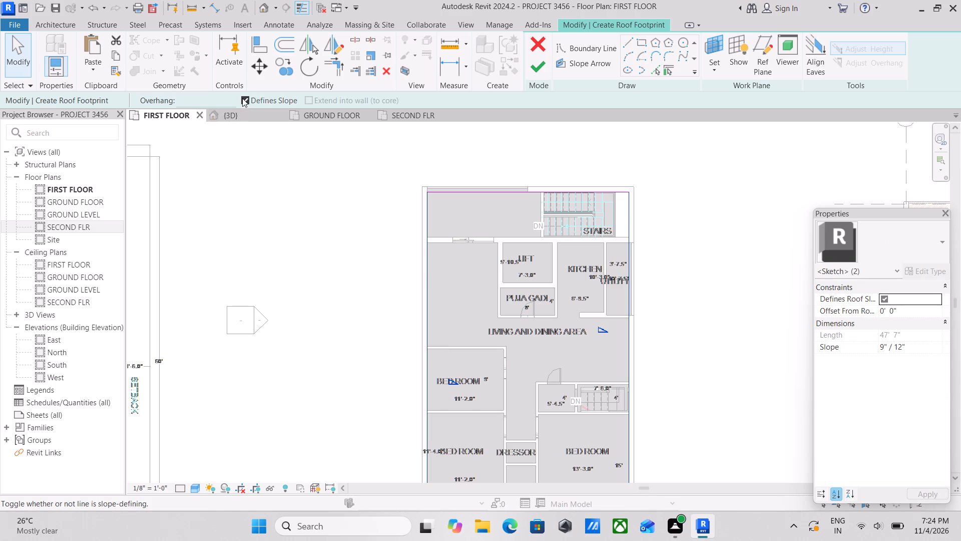
{"action": "scroll", "coordinate": [674, 399], "scroll_direction": "down", "scroll_amount": 1}
{"action": "middle_click_drag", "start_coordinate": [674, 399], "coordinate": [684, 294]}
{"action": "scroll", "coordinate": [652, 338], "scroll_direction": "up", "scroll_amount": 2}
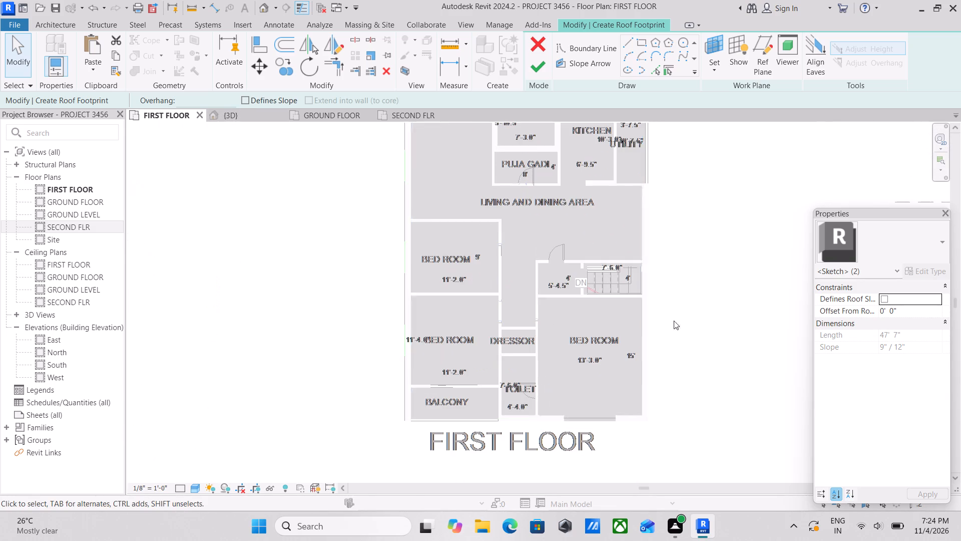
{"action": "scroll", "coordinate": [682, 311], "scroll_direction": "down", "scroll_amount": 1}
{"action": "middle_click_drag", "start_coordinate": [693, 340], "coordinate": [707, 380]}
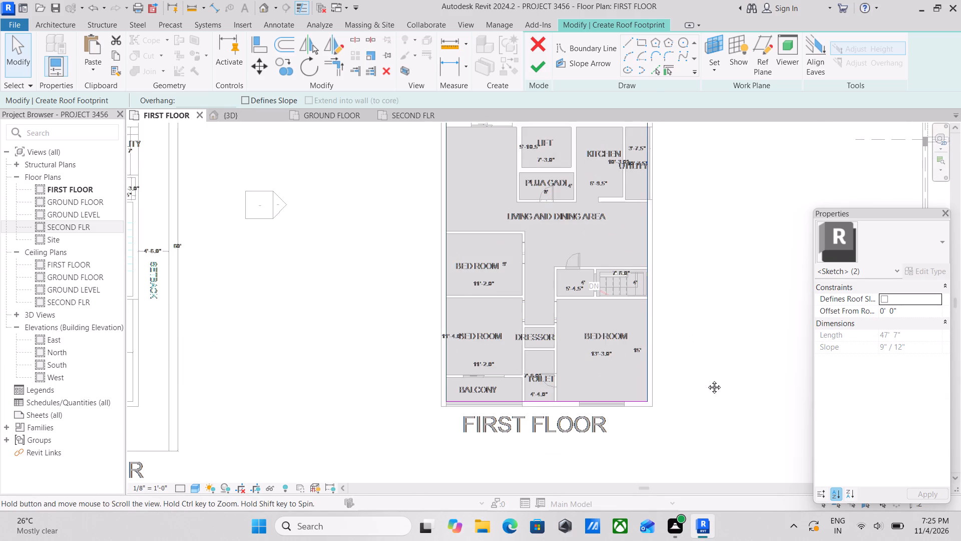
{"action": "middle_click_drag", "start_coordinate": [707, 380], "coordinate": [710, 450]}
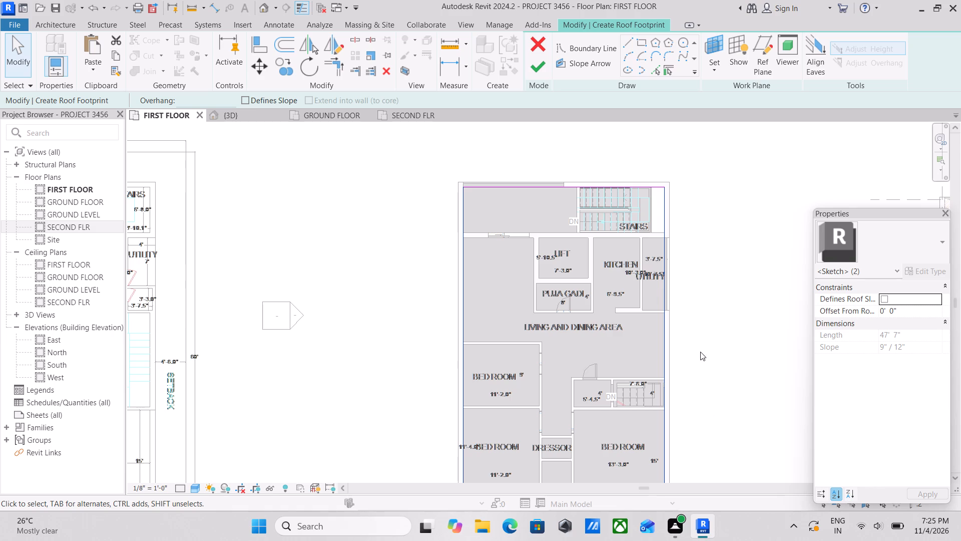
{"action": "scroll", "coordinate": [701, 365], "scroll_direction": "down", "scroll_amount": 1}
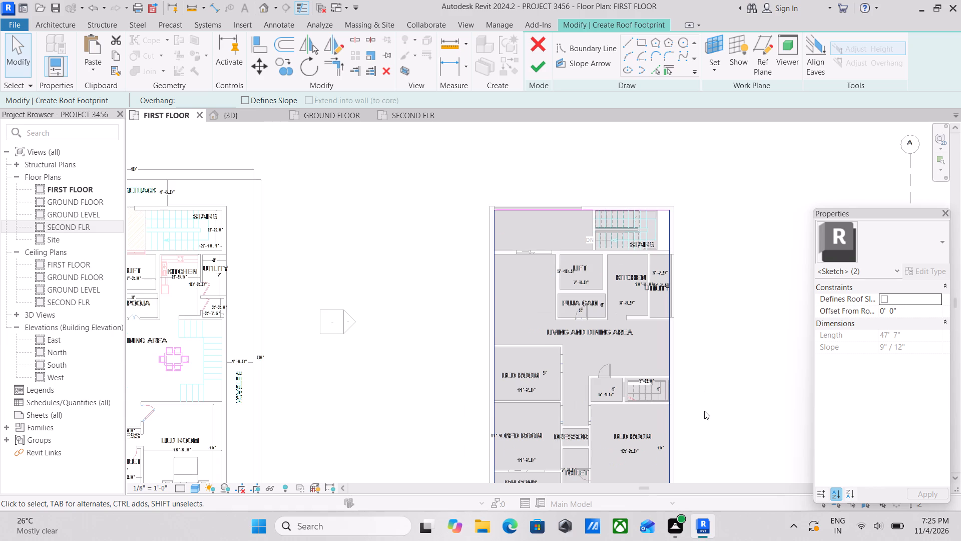
{"action": "scroll", "coordinate": [699, 414], "scroll_direction": "down", "scroll_amount": 1}
{"action": "middle_click_drag", "start_coordinate": [700, 413], "coordinate": [710, 360]}
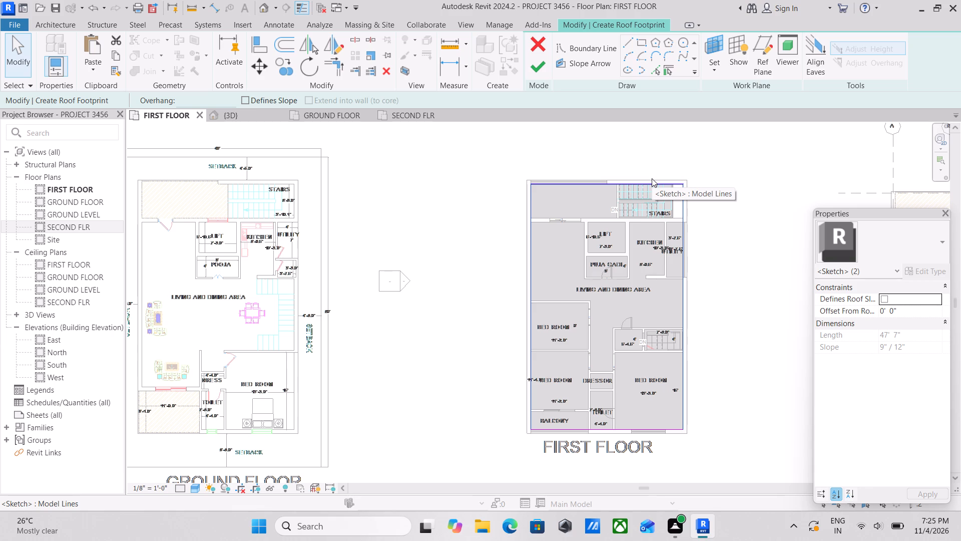
{"action": "left_click", "coordinate": [540, 75]}
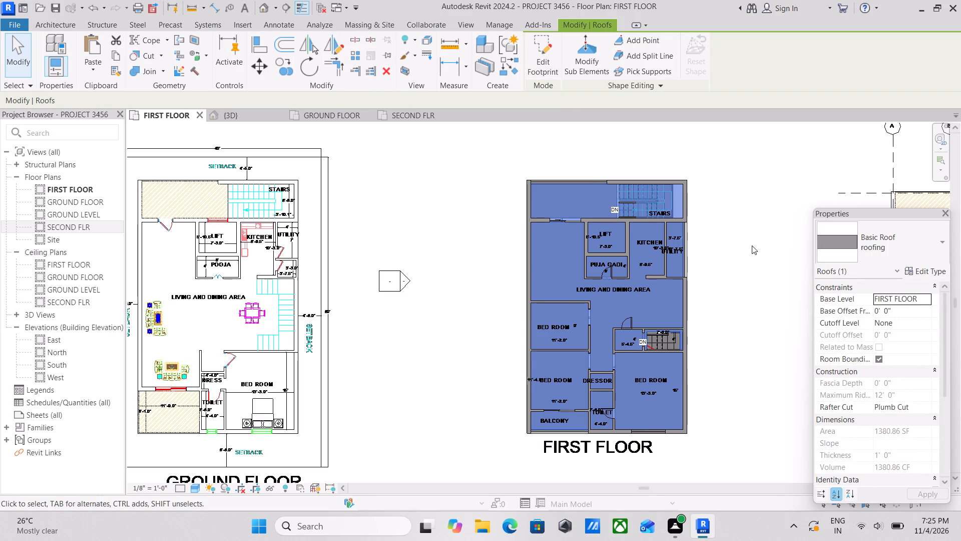
Set the new roof's base offset from the FIRST FLOOR level to 10' in the 3D view.
{"action": "scroll", "coordinate": [752, 245], "scroll_direction": "up", "scroll_amount": 5}
{"action": "scroll", "coordinate": [652, 244], "scroll_direction": "down", "scroll_amount": 2}
{"action": "middle_click_drag", "start_coordinate": [652, 244], "coordinate": [633, 290]}
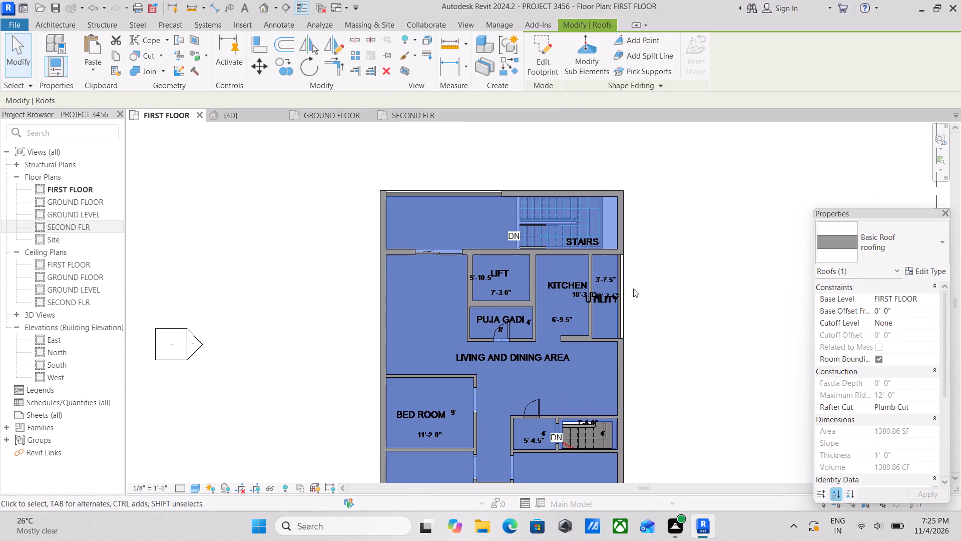
{"action": "left_click", "coordinate": [242, 117]}
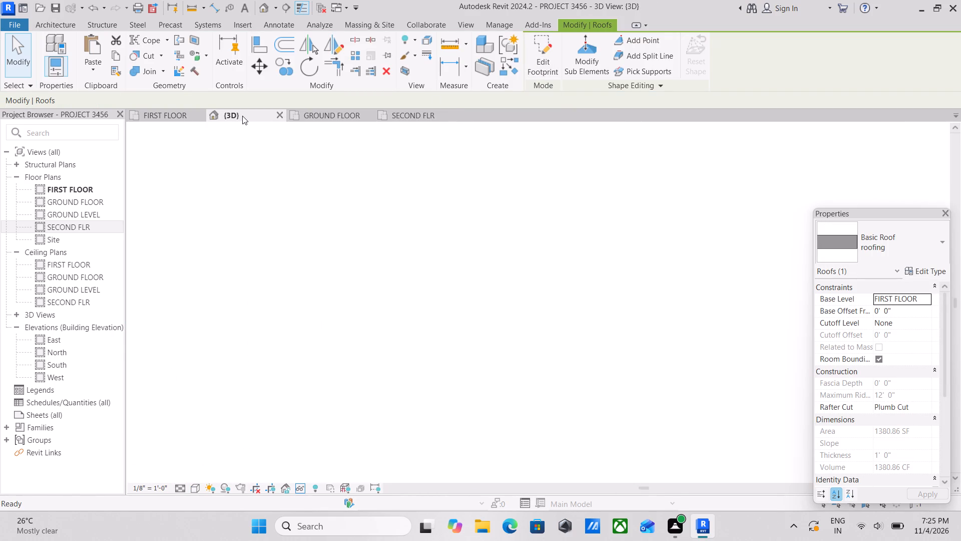
{"action": "scroll", "coordinate": [514, 315], "scroll_direction": "down", "scroll_amount": 3}
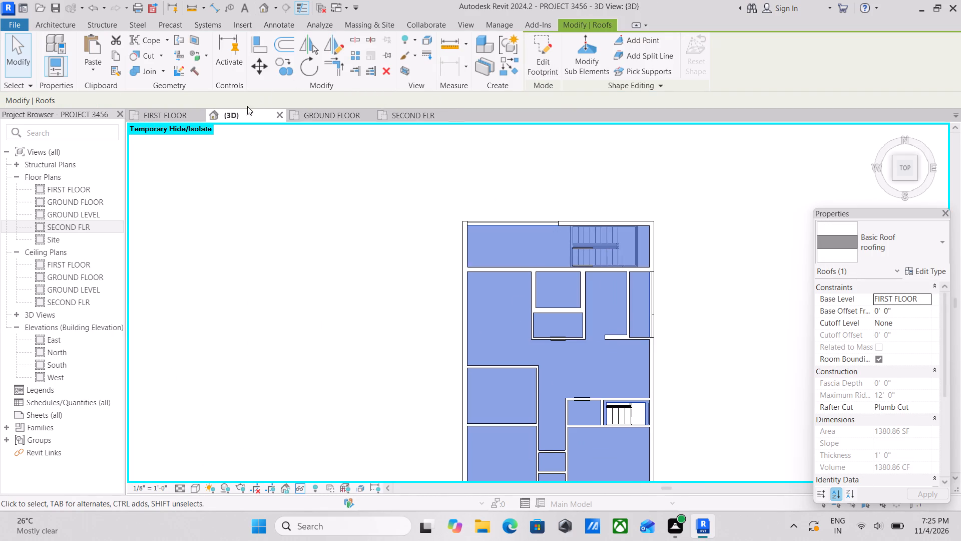
{"action": "scroll", "coordinate": [431, 233], "scroll_direction": "down", "scroll_amount": 2}
{"action": "scroll", "coordinate": [488, 280], "scroll_direction": "down", "scroll_amount": 2}
{"action": "middle_click_drag", "start_coordinate": [488, 280], "coordinate": [531, 124], "text": "shift"}
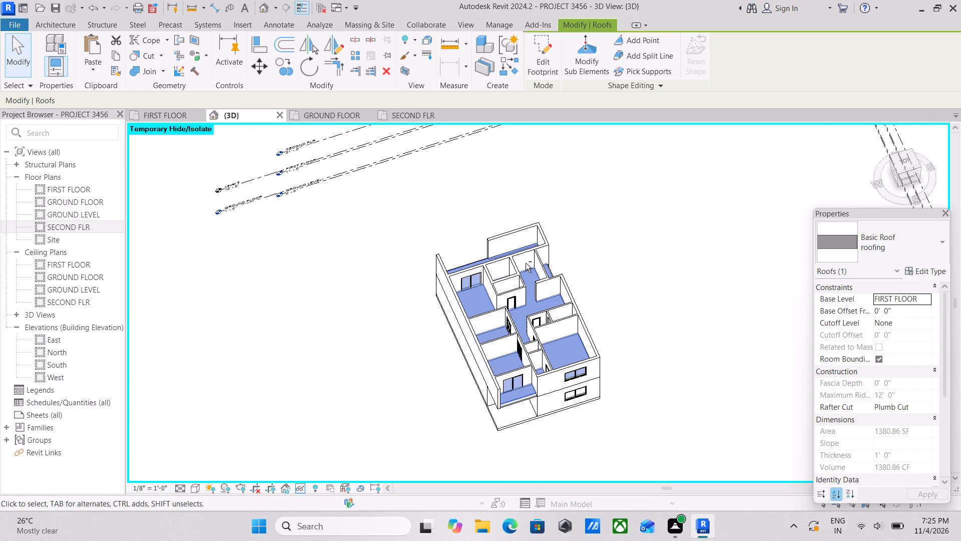
{"action": "middle_click_drag", "start_coordinate": [502, 326], "coordinate": [657, 198], "text": "shift"}
{"action": "middle_click_drag", "start_coordinate": [489, 321], "coordinate": [615, 250], "text": "shift"}
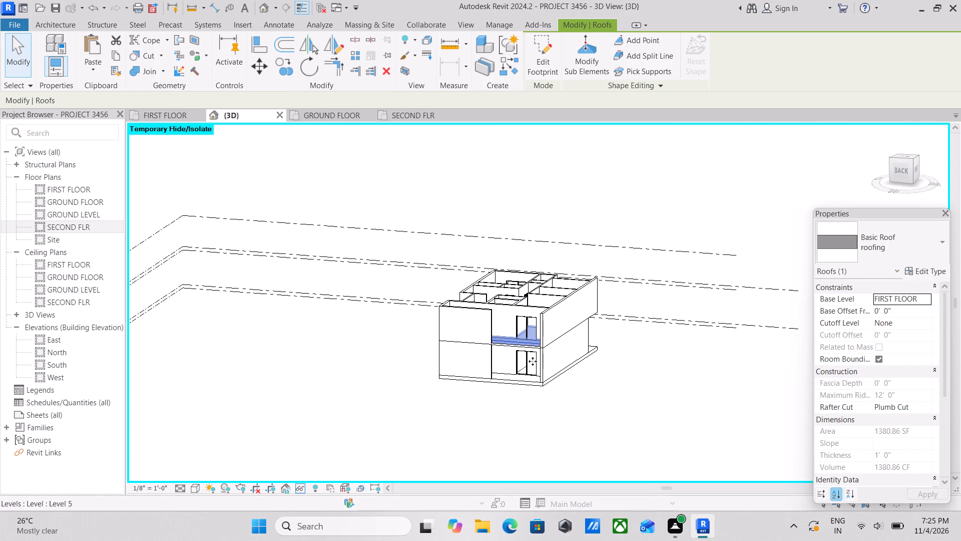
{"action": "scroll", "coordinate": [512, 367], "scroll_direction": "up", "scroll_amount": 1}
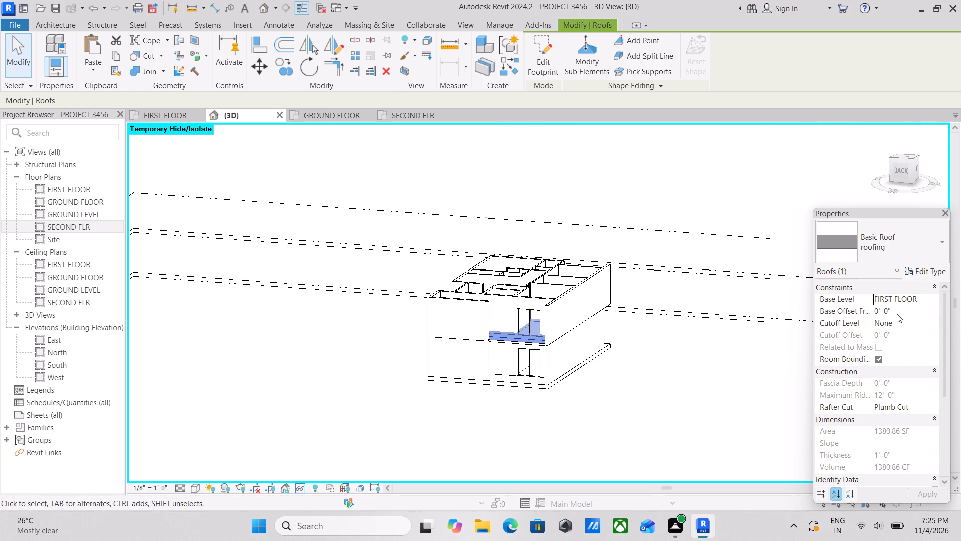
{"action": "left_click", "coordinate": [897, 311]}
{"action": "left_click_drag", "start_coordinate": [897, 311], "coordinate": [856, 315]}
{"action": "type", "text": "10'"}
{"action": "key", "text": "Return"}
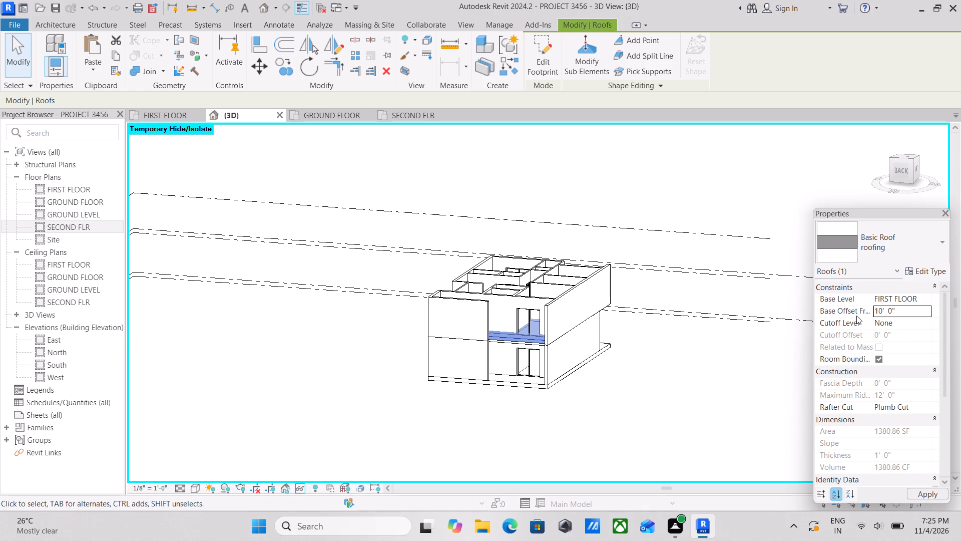
{"action": "key", "text": "Escape"}
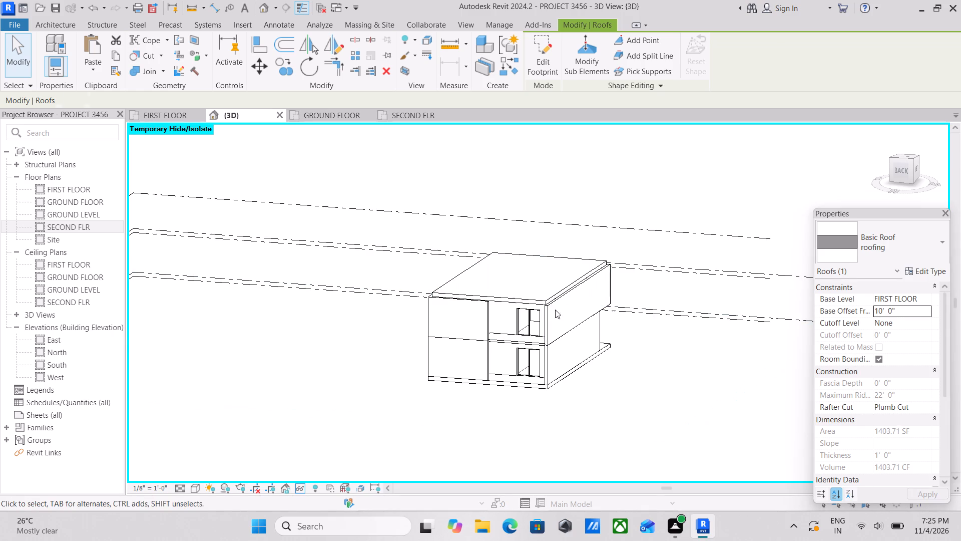
Examine the raised roof and the house exterior from several sides in the 3D view.
{"action": "scroll", "coordinate": [532, 314], "scroll_direction": "up", "scroll_amount": 2}
{"action": "middle_click_drag", "start_coordinate": [506, 311], "coordinate": [641, 320], "text": "shift"}
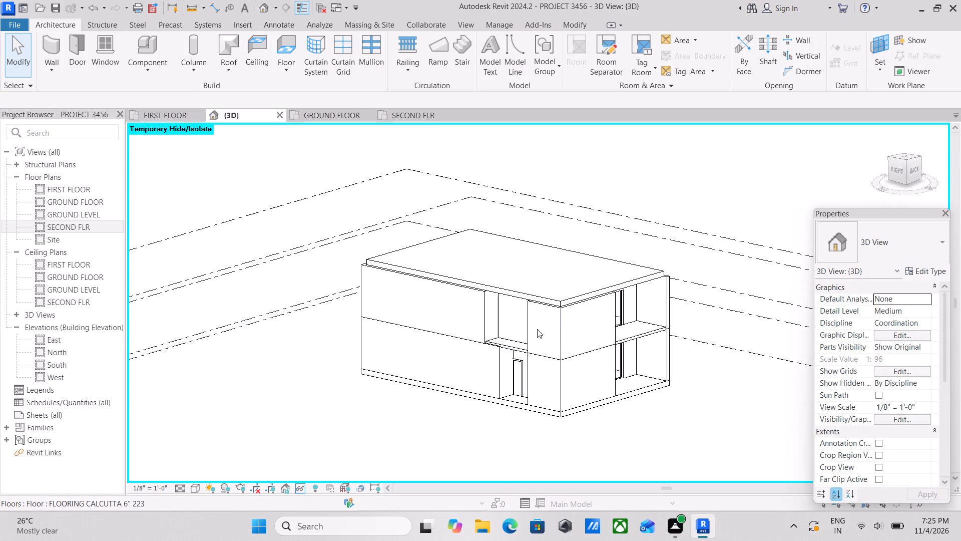
{"action": "middle_click_drag", "start_coordinate": [541, 333], "coordinate": [758, 325], "text": "shift"}
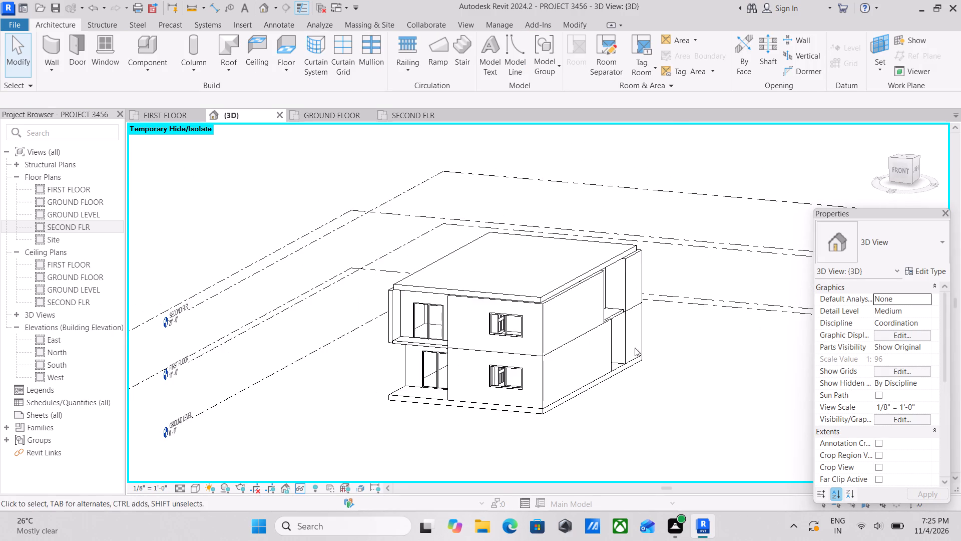
{"action": "middle_click_drag", "start_coordinate": [616, 347], "coordinate": [446, 378], "text": "shift"}
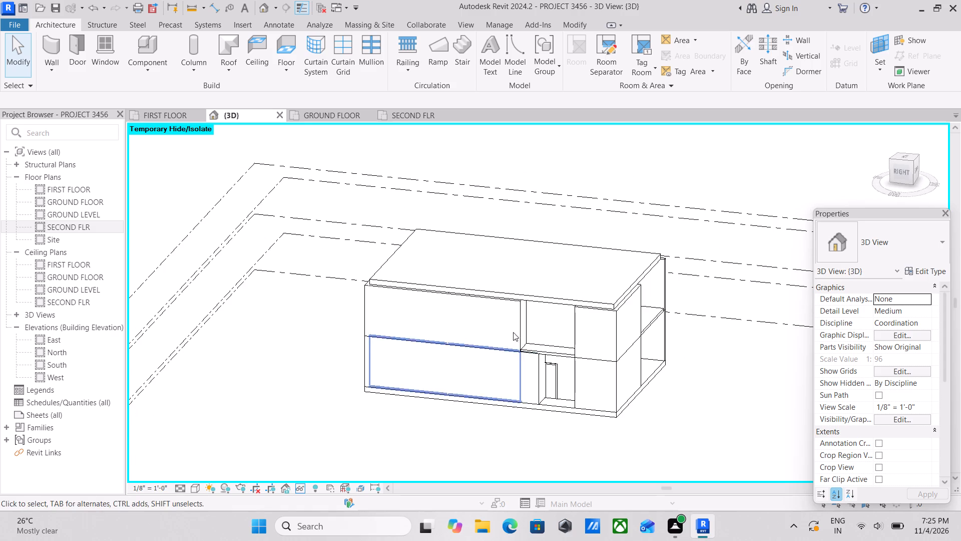
{"action": "scroll", "coordinate": [575, 366], "scroll_direction": "up", "scroll_amount": 3}
{"action": "middle_click_drag", "start_coordinate": [584, 356], "coordinate": [496, 366], "text": "shift"}
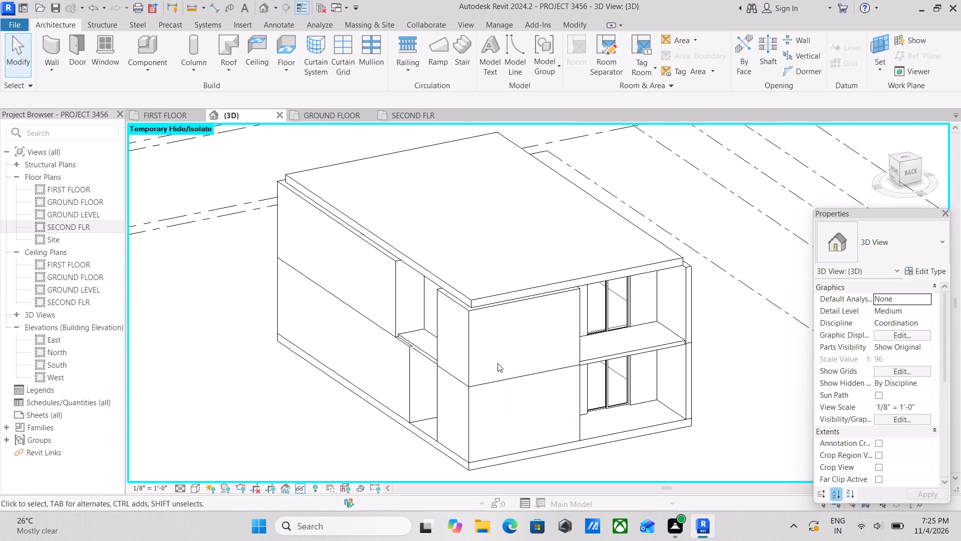
{"action": "scroll", "coordinate": [517, 344], "scroll_direction": "down", "scroll_amount": 2}
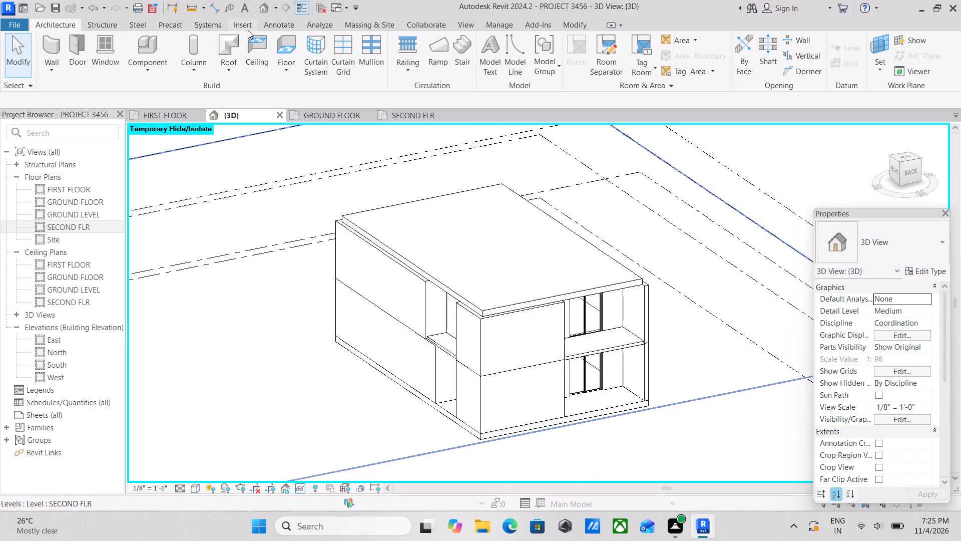
{"action": "scroll", "coordinate": [597, 381], "scroll_direction": "up", "scroll_amount": 4}
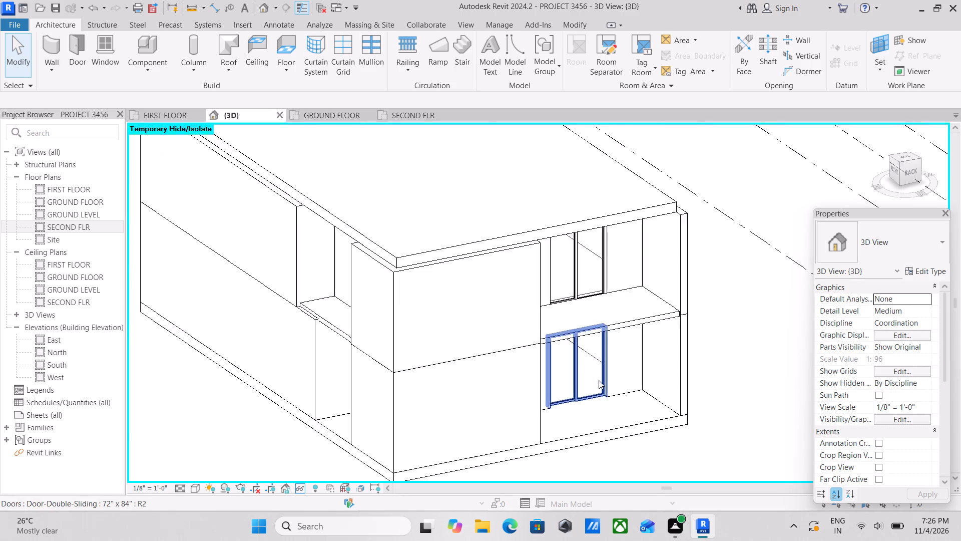
{"action": "scroll", "coordinate": [599, 380], "scroll_direction": "up", "scroll_amount": 3}
{"action": "scroll", "coordinate": [569, 352], "scroll_direction": "down", "scroll_amount": 4}
{"action": "middle_click_drag", "start_coordinate": [569, 352], "coordinate": [609, 423]}
{"action": "scroll", "coordinate": [532, 343], "scroll_direction": "down", "scroll_amount": 1}
{"action": "middle_click_drag", "start_coordinate": [532, 343], "coordinate": [608, 420]}
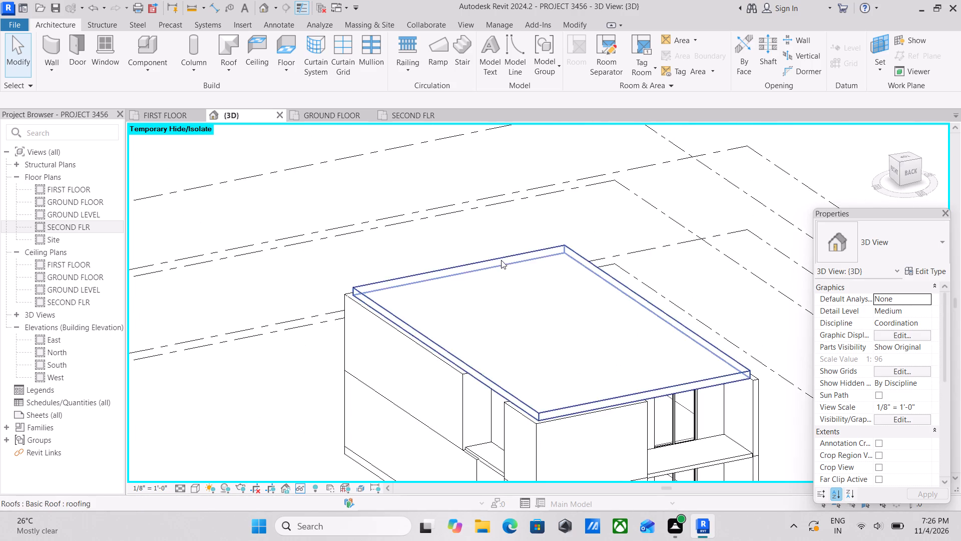
{"action": "middle_click_drag", "start_coordinate": [504, 264], "coordinate": [549, 326]}
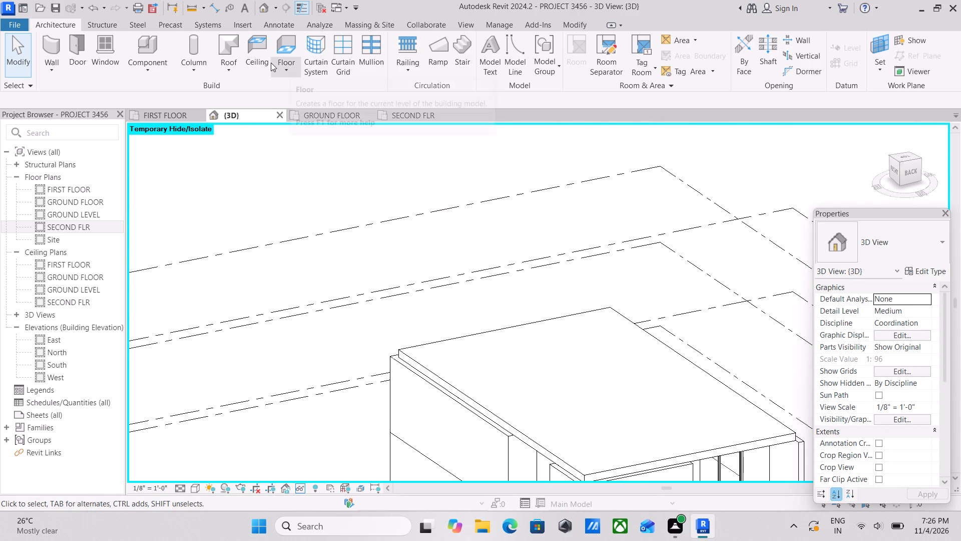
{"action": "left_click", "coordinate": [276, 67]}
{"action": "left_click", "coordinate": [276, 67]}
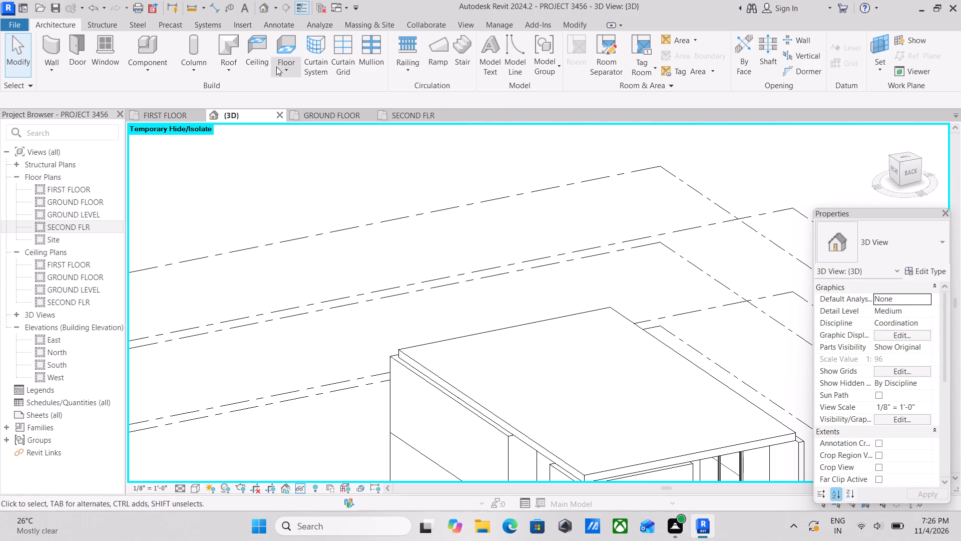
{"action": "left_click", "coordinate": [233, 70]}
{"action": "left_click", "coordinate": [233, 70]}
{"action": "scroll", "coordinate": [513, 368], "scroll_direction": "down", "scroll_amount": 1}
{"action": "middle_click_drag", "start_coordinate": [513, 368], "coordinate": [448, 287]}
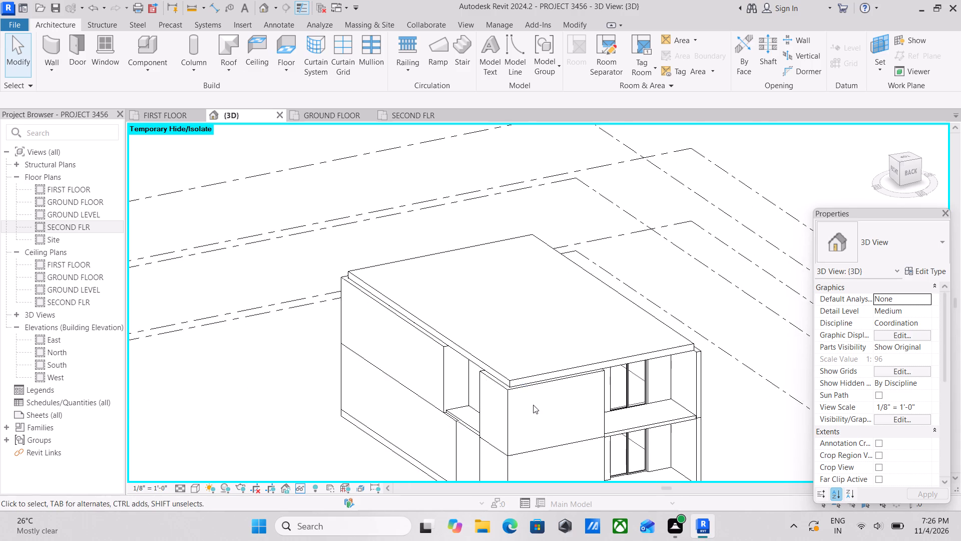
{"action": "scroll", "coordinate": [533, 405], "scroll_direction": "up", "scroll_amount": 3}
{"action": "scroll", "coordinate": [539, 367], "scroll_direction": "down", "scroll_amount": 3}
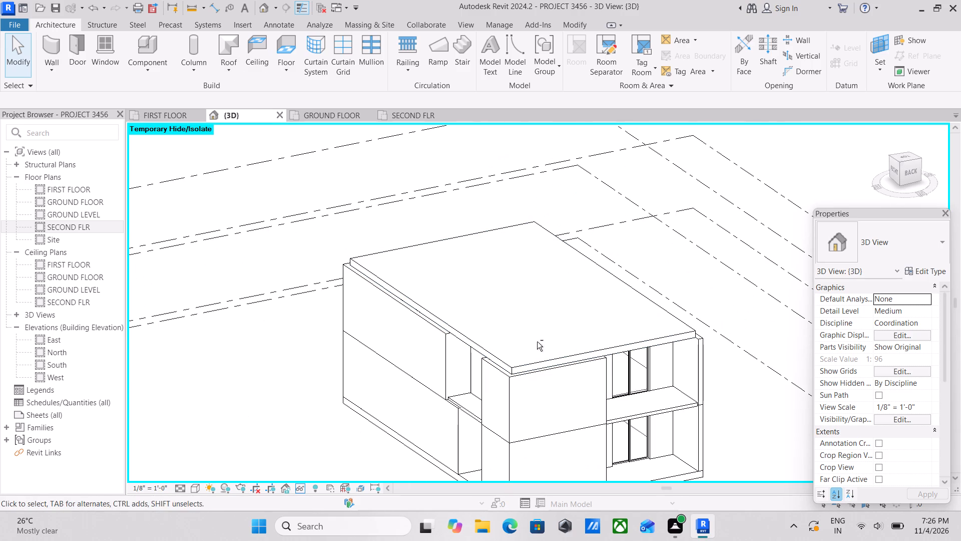
Start a new wall in the 3D top view of the house using the EXTERIOR WALL 9" type.
{"action": "middle_click_drag", "start_coordinate": [537, 342], "coordinate": [507, 442], "text": "shift"}
{"action": "middle_click_drag", "start_coordinate": [567, 367], "coordinate": [570, 451], "text": "shift"}
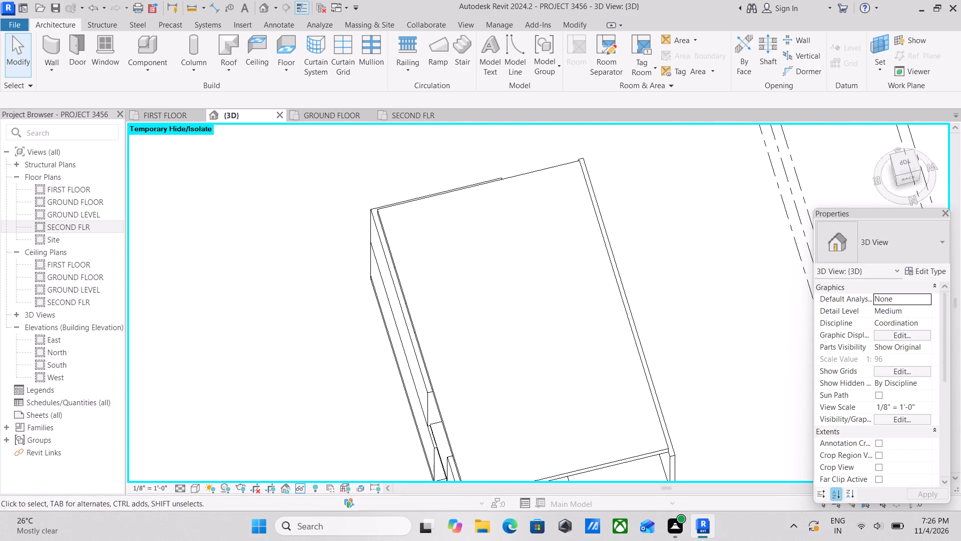
{"action": "left_click", "coordinate": [908, 161]}
{"action": "scroll", "coordinate": [687, 309], "scroll_direction": "up", "scroll_amount": 2}
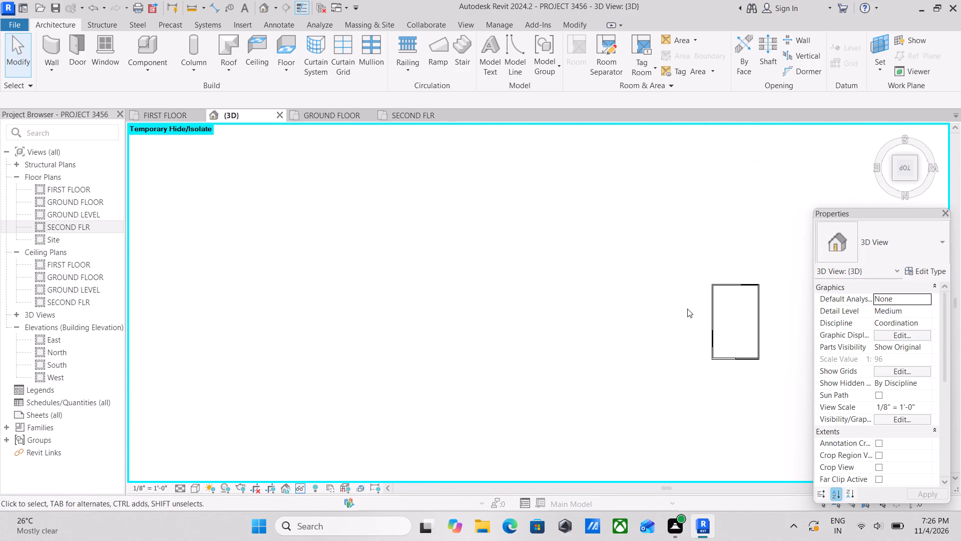
{"action": "scroll", "coordinate": [687, 309], "scroll_direction": "up", "scroll_amount": 7}
{"action": "middle_click_drag", "start_coordinate": [551, 265], "coordinate": [564, 322]}
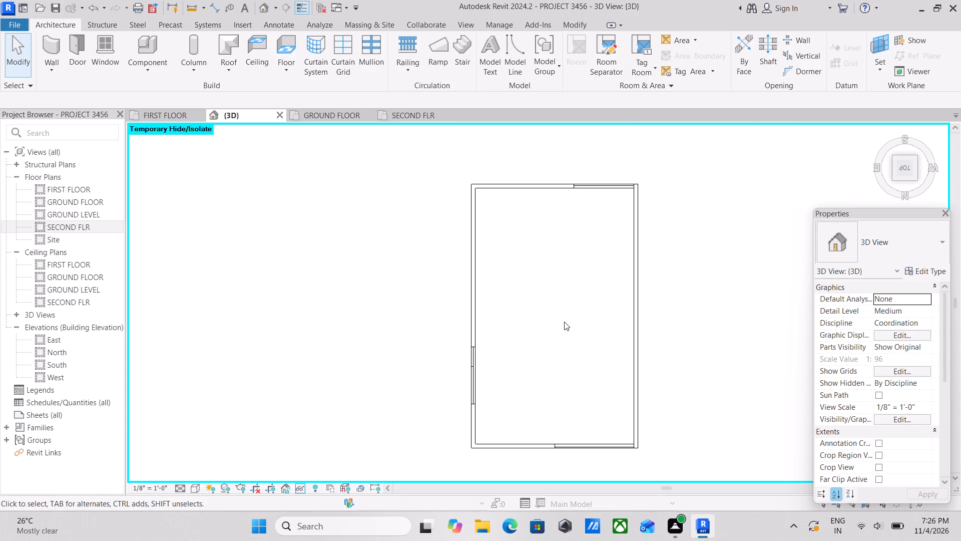
{"action": "type", "text": "wa"}
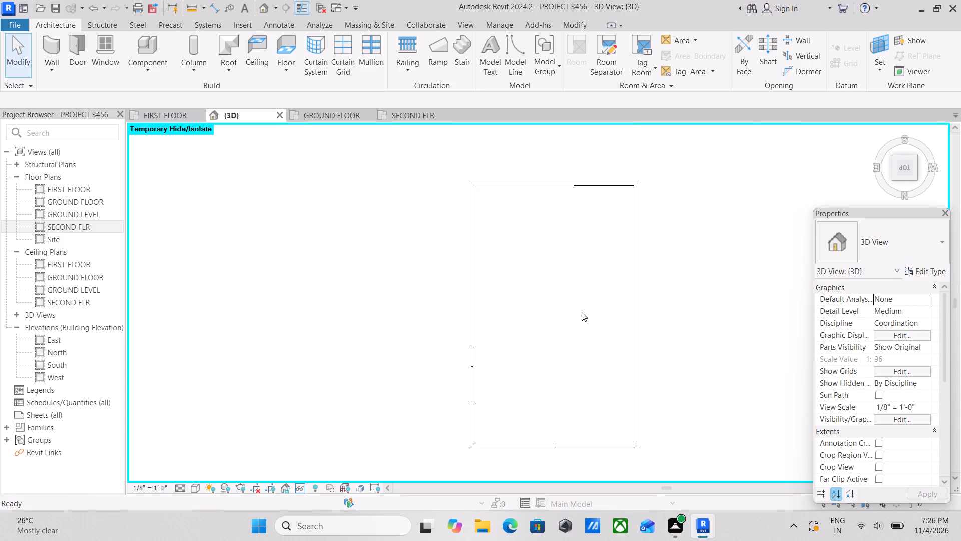
{"action": "scroll", "coordinate": [639, 187], "scroll_direction": "up", "scroll_amount": 3}
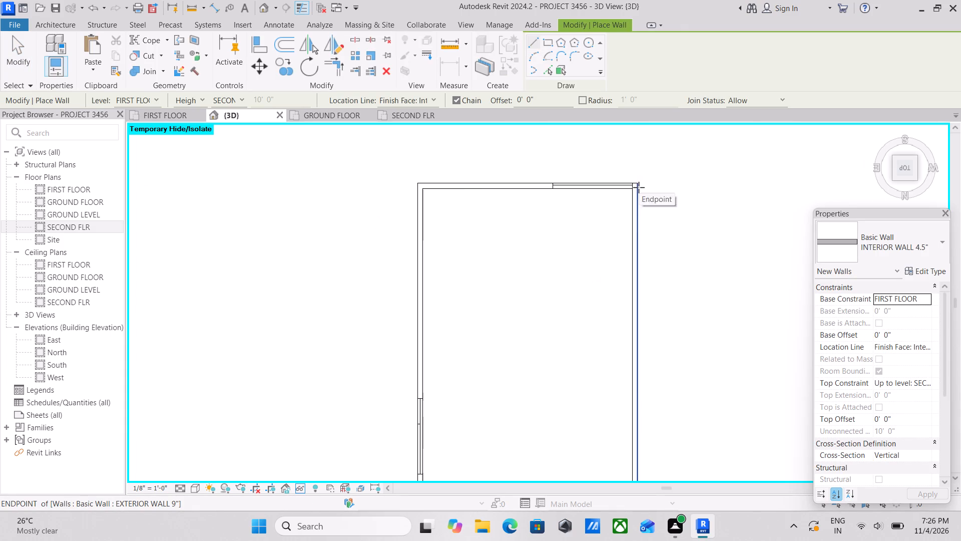
{"action": "scroll", "coordinate": [639, 187], "scroll_direction": "up", "scroll_amount": 1}
{"action": "left_click", "coordinate": [934, 244]}
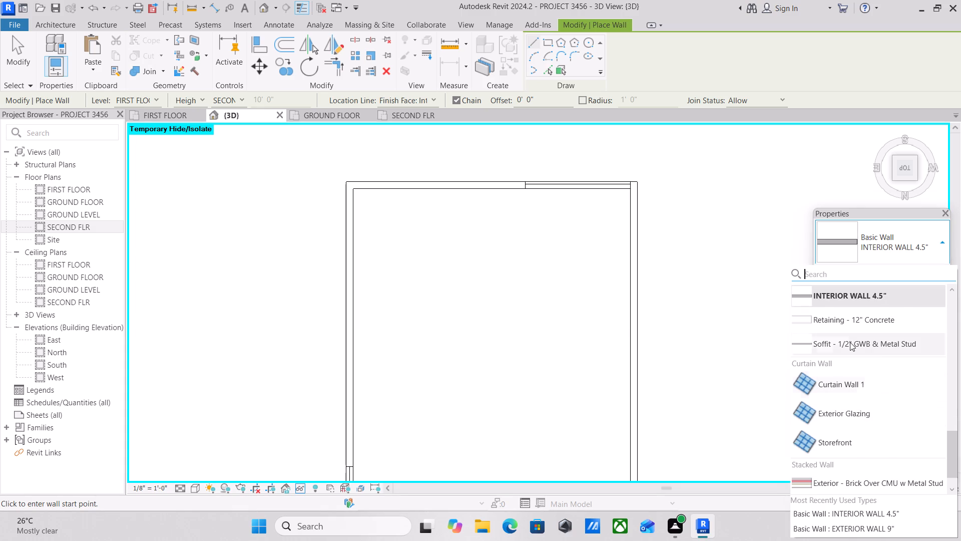
{"action": "scroll", "coordinate": [850, 340], "scroll_direction": "up", "scroll_amount": 6}
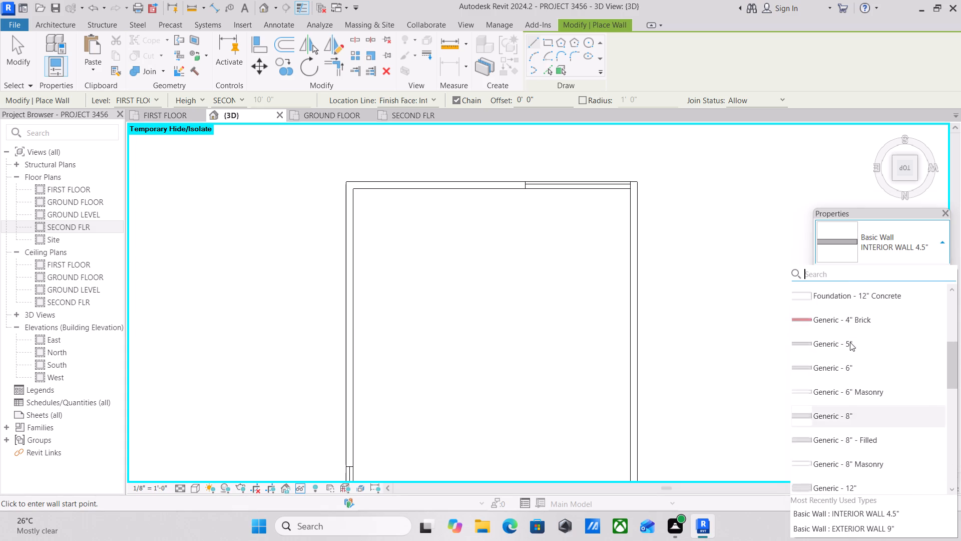
{"action": "scroll", "coordinate": [850, 342], "scroll_direction": "up", "scroll_amount": 1}
{"action": "left_click", "coordinate": [827, 418]}
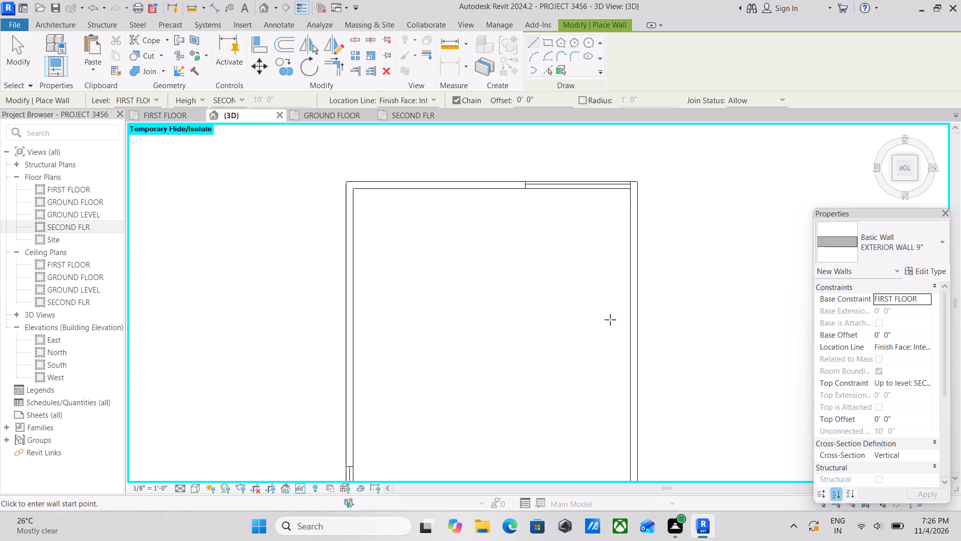
Set the new walls' base constraint to SECOND FLR and their top constraint to Unconnected.
{"action": "scroll", "coordinate": [610, 320], "scroll_direction": "down", "scroll_amount": 1}
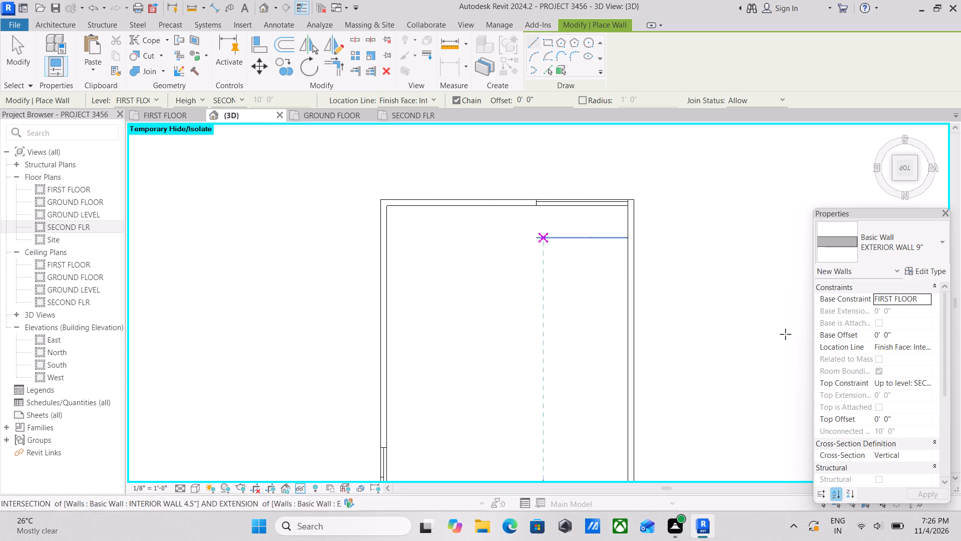
{"action": "left_click", "coordinate": [924, 302]}
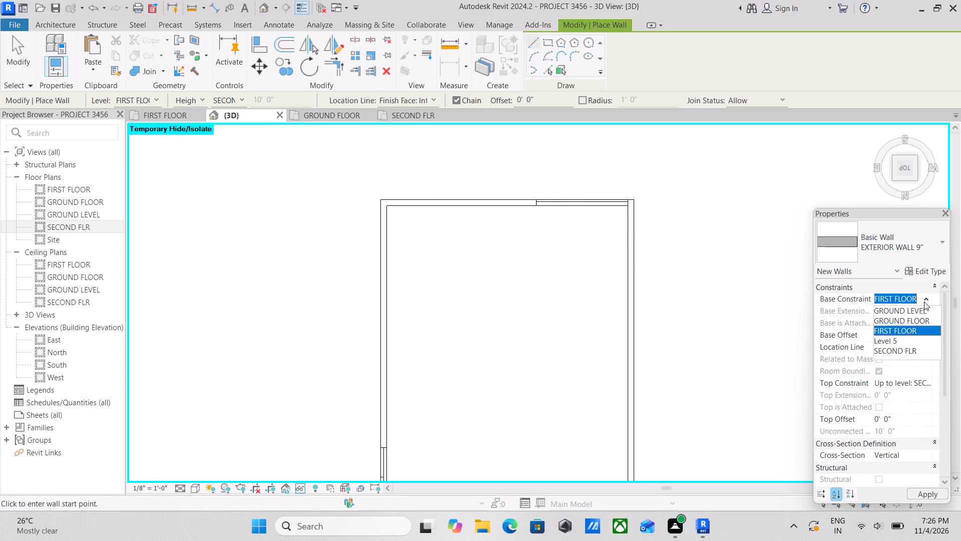
{"action": "left_click", "coordinate": [895, 353]}
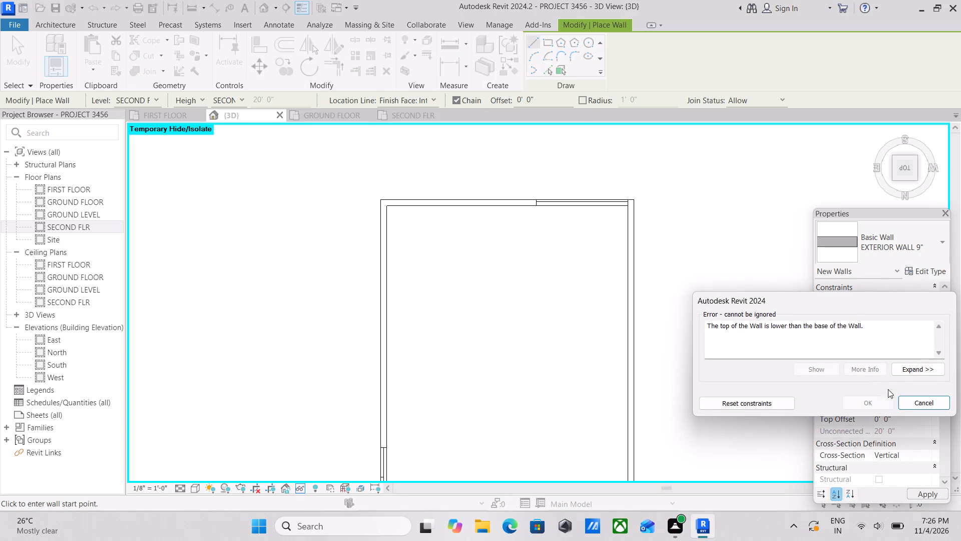
{"action": "left_click", "coordinate": [919, 402]}
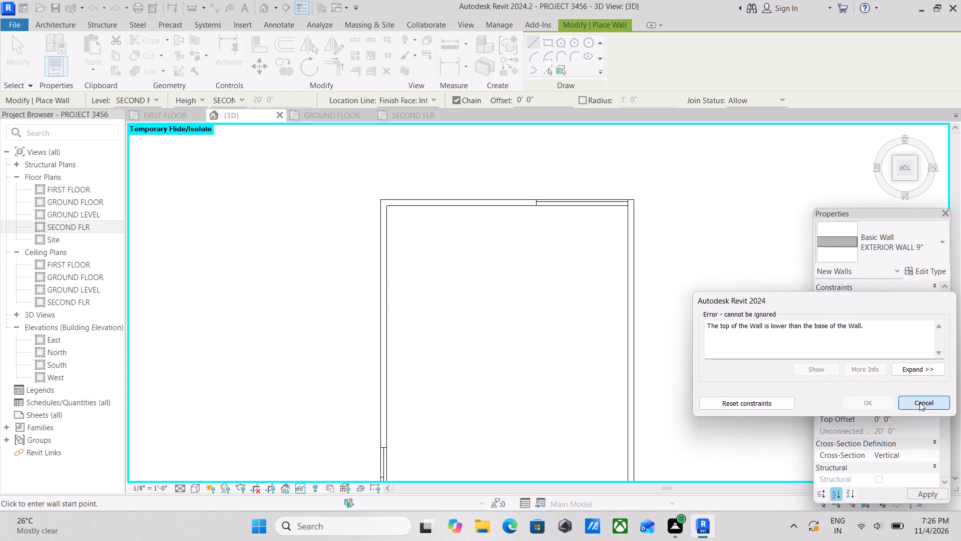
{"action": "scroll", "coordinate": [879, 433], "scroll_direction": "down", "scroll_amount": 1}
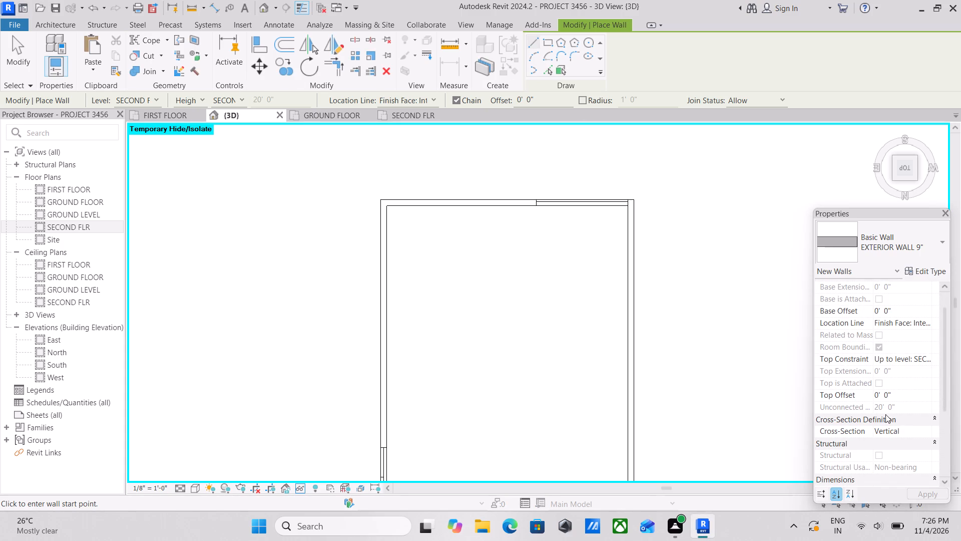
{"action": "left_click", "coordinate": [931, 357]}
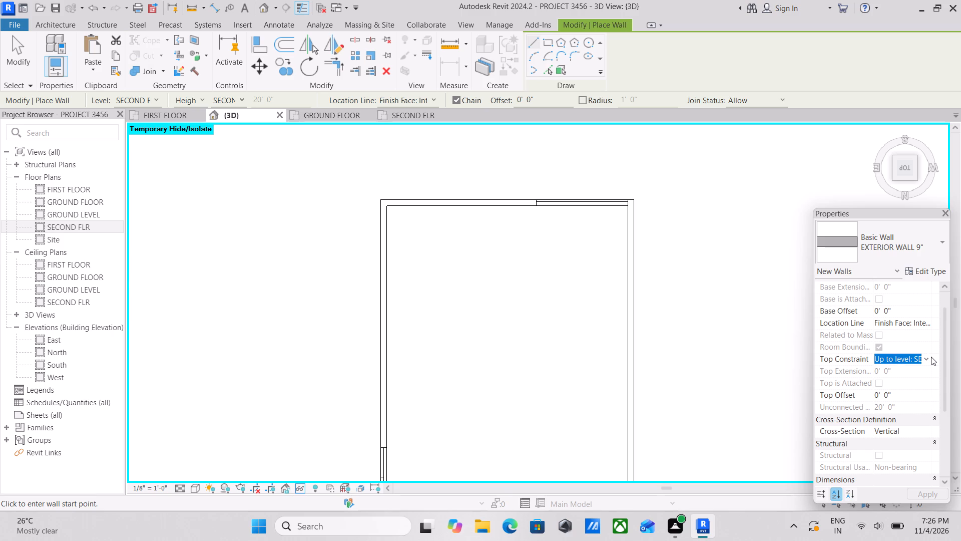
{"action": "left_click", "coordinate": [931, 358]}
{"action": "left_click", "coordinate": [925, 360]}
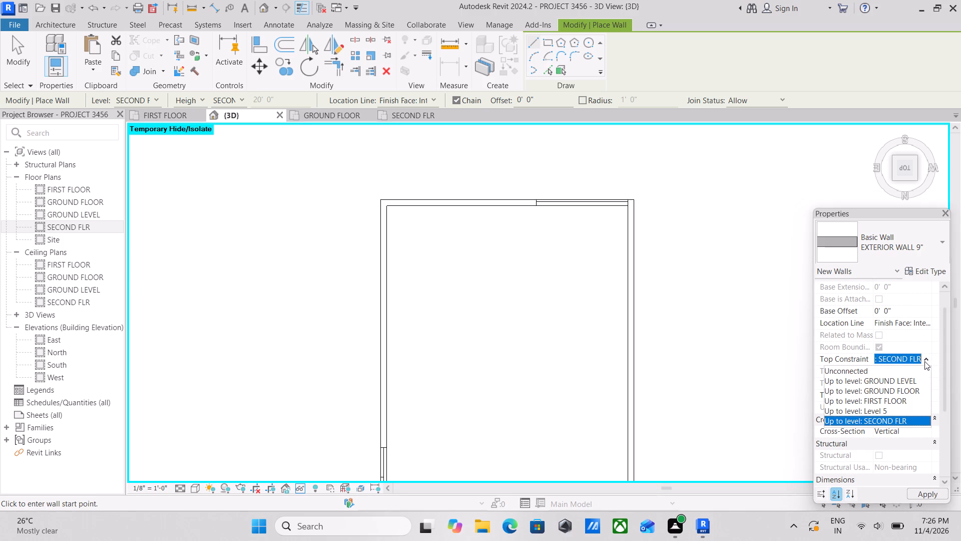
{"action": "scroll", "coordinate": [892, 401], "scroll_direction": "up", "scroll_amount": 4}
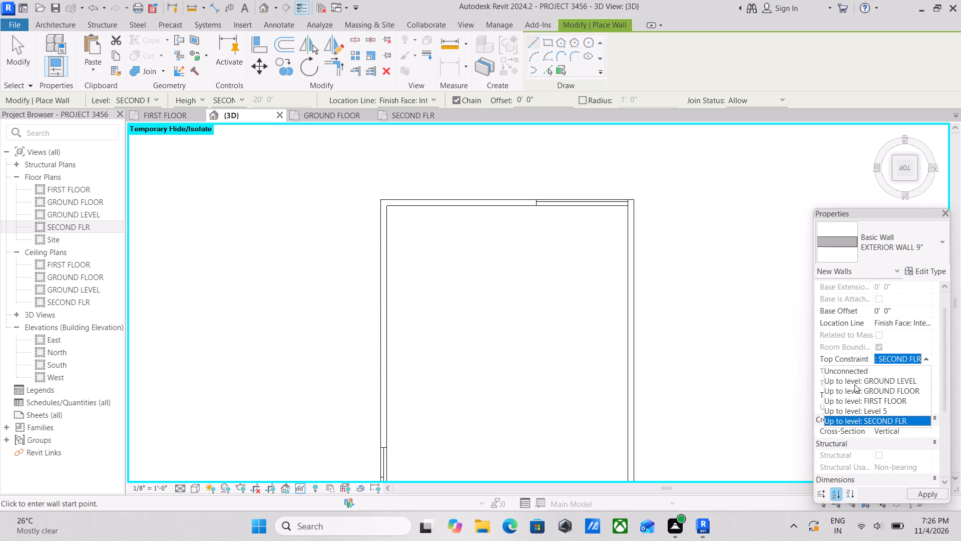
{"action": "scroll", "coordinate": [854, 373], "scroll_direction": "up", "scroll_amount": 1}
{"action": "left_click", "coordinate": [854, 373]}
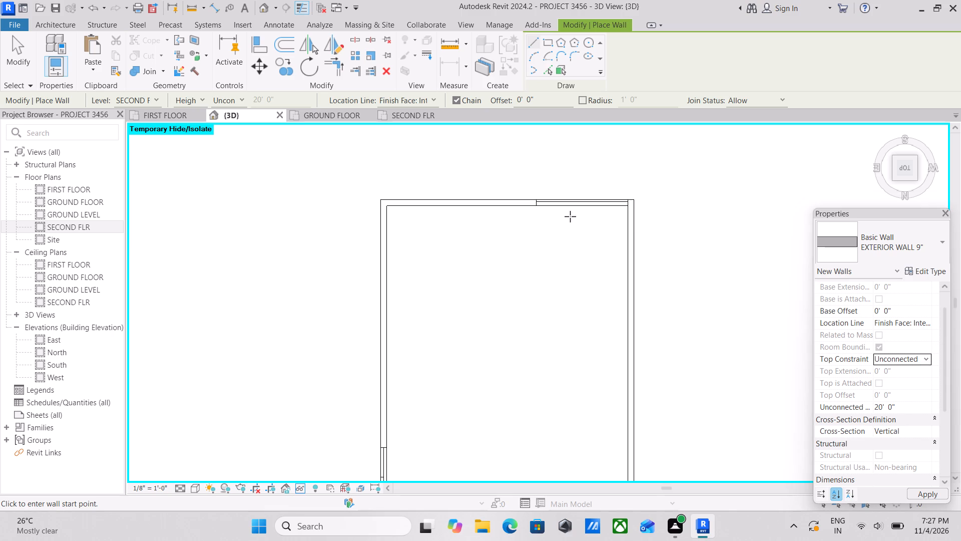
{"action": "type", "text": "wa"}
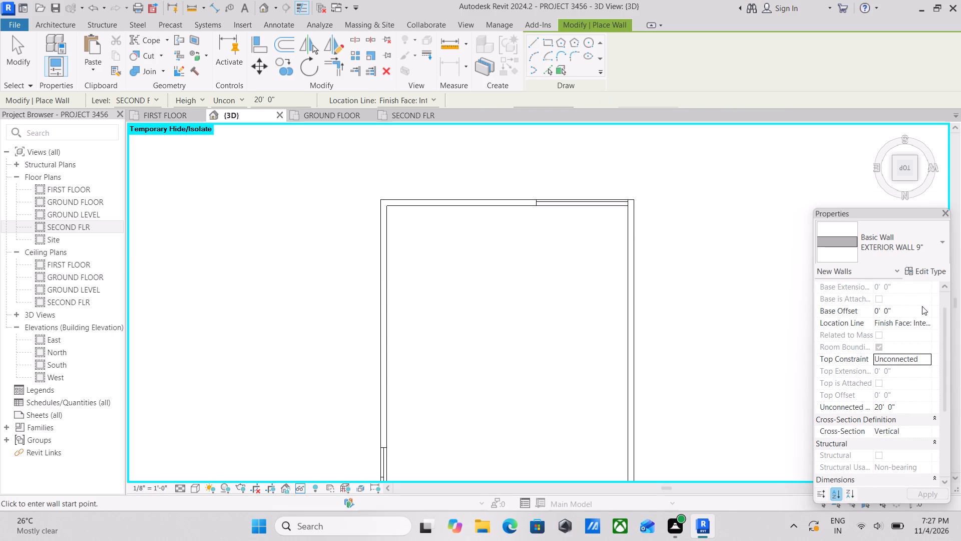
In the SECOND FLR floor plan, set the new walls' unconnected height to 3'.
{"action": "left_click", "coordinate": [407, 115]}
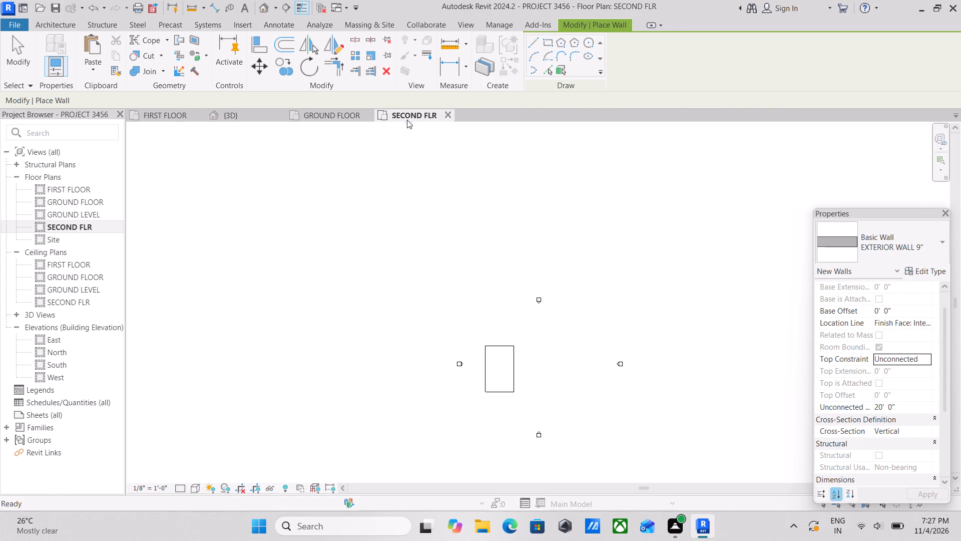
{"action": "scroll", "coordinate": [523, 374], "scroll_direction": "up", "scroll_amount": 7}
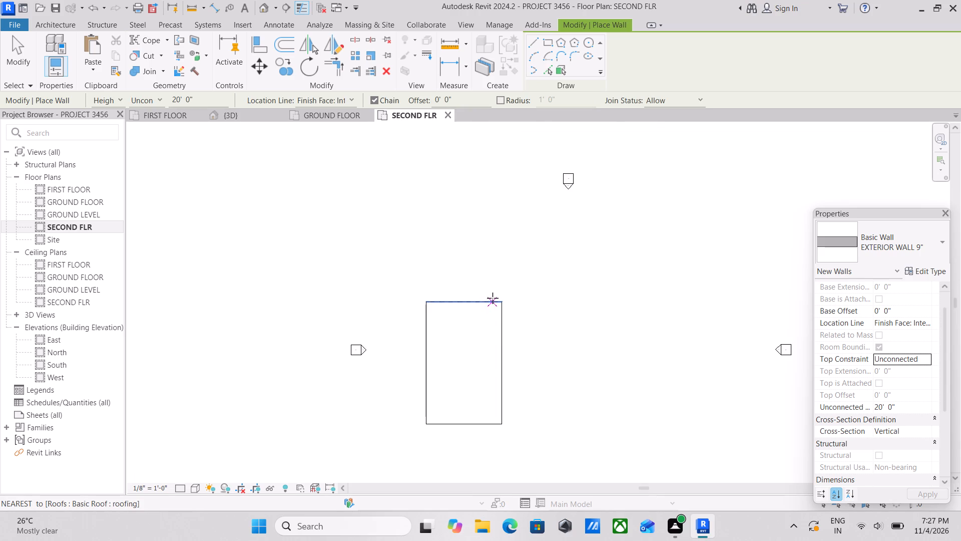
{"action": "scroll", "coordinate": [493, 298], "scroll_direction": "up", "scroll_amount": 3}
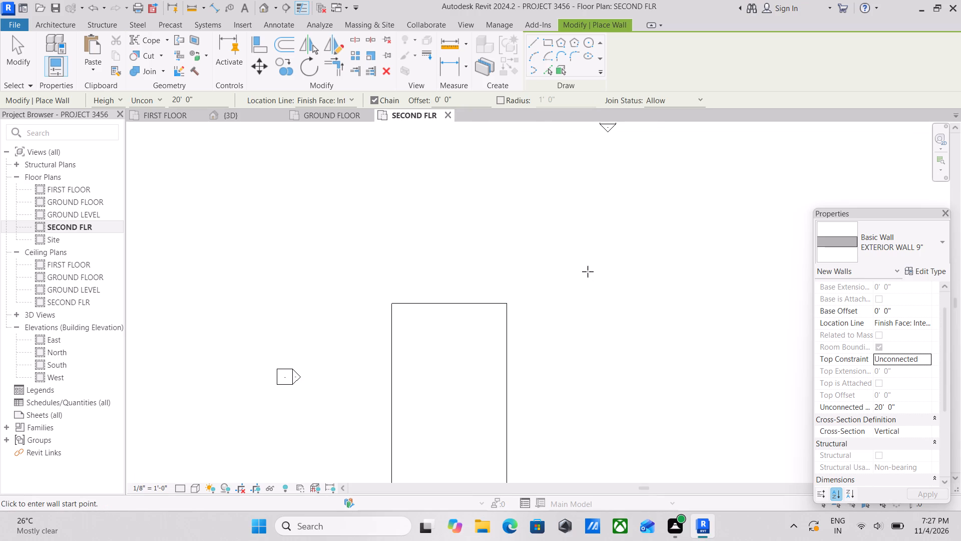
{"action": "left_click", "coordinate": [900, 408]}
{"action": "left_click_drag", "start_coordinate": [900, 407], "coordinate": [850, 408]}
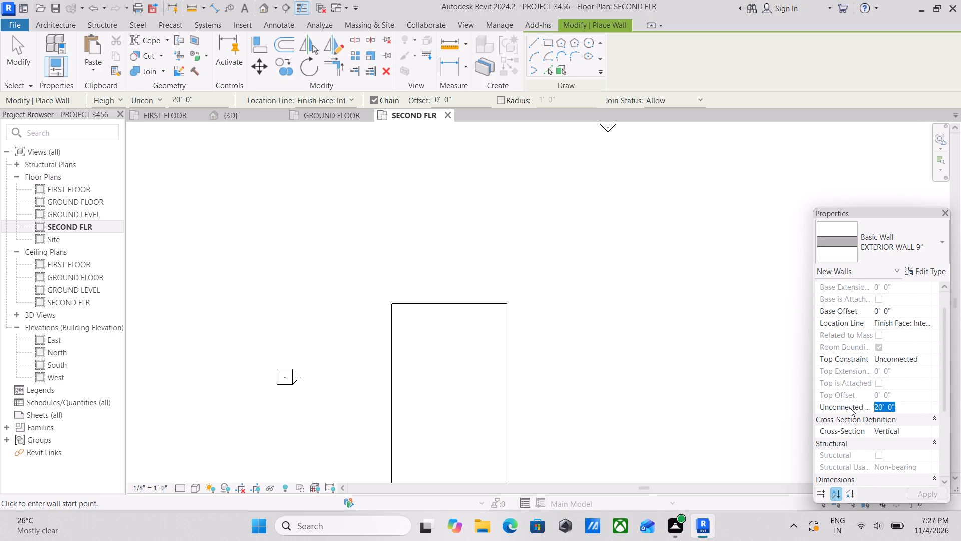
{"action": "type", "text": "3'"}
{"action": "key", "text": "Return"}
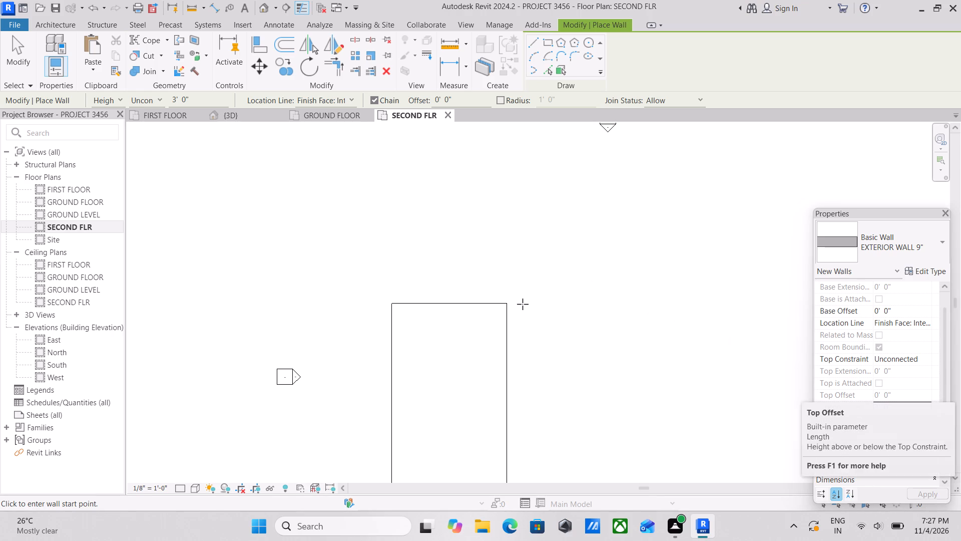
Draw chained walls from the roof's northeast corner along its east edge, 47' 7", and south edge, 29' 6".
{"action": "left_click", "coordinate": [509, 305]}
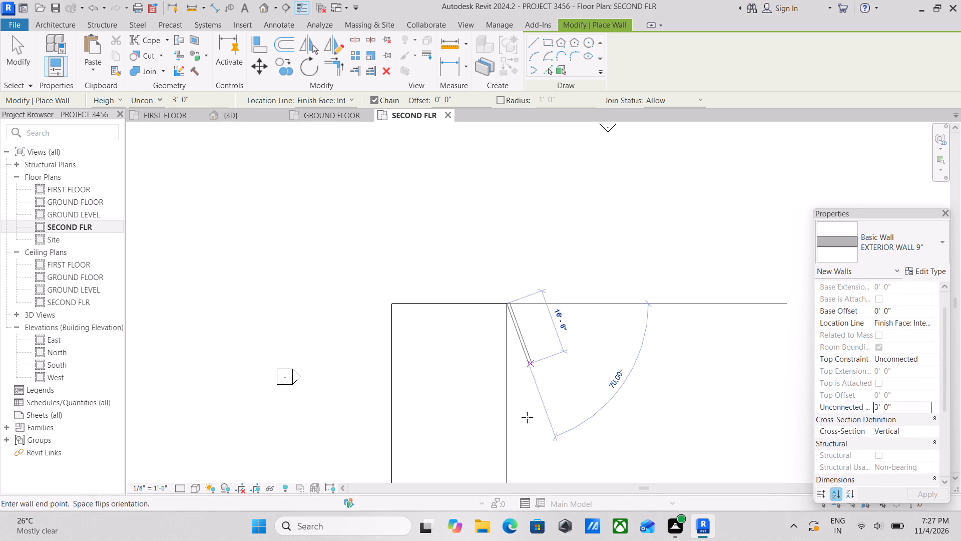
{"action": "middle_click_drag", "start_coordinate": [525, 422], "coordinate": [525, 311]}
{"action": "scroll", "coordinate": [504, 379], "scroll_direction": "up", "scroll_amount": 3}
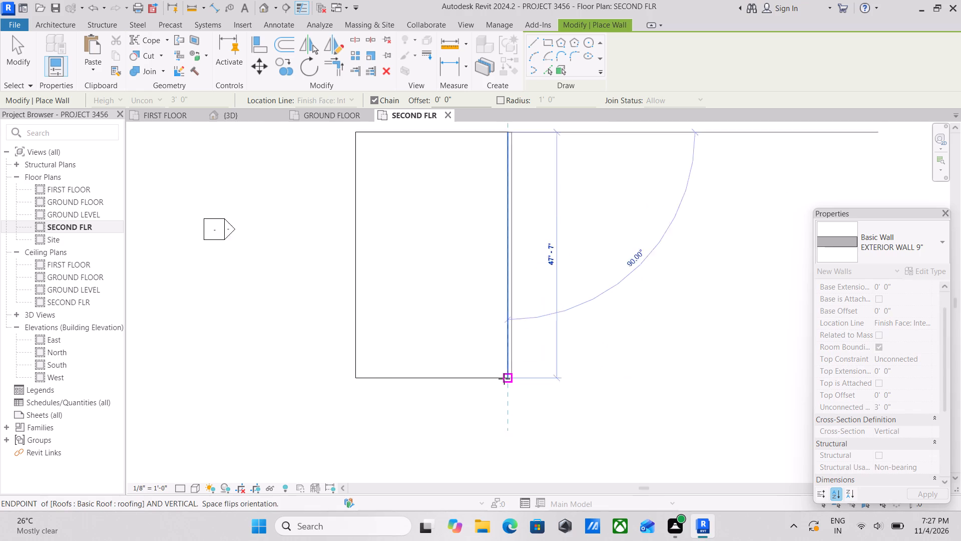
{"action": "scroll", "coordinate": [504, 379], "scroll_direction": "up", "scroll_amount": 2}
{"action": "left_click", "coordinate": [511, 377]}
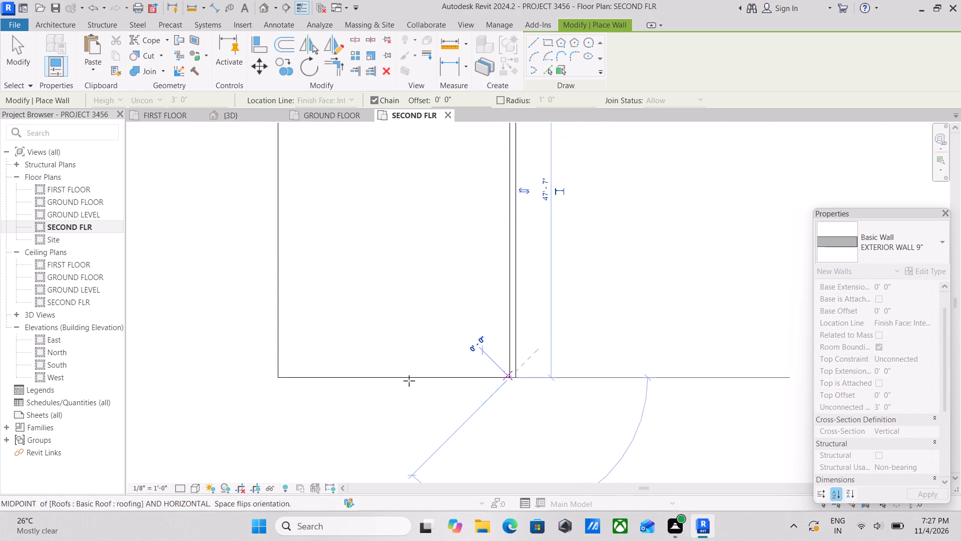
{"action": "middle_click_drag", "start_coordinate": [404, 381], "coordinate": [576, 381]}
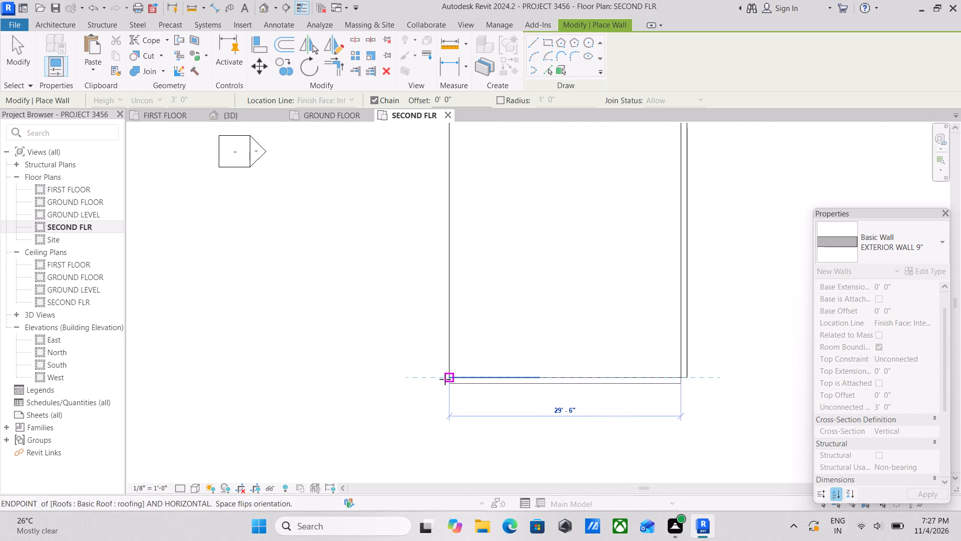
{"action": "left_click", "coordinate": [445, 379]}
Continue the wall chain along the roof's west and north edges to close the parapet loop, and end the wall command.
{"action": "middle_click_drag", "start_coordinate": [447, 344], "coordinate": [447, 469]}
{"action": "scroll", "coordinate": [447, 457], "scroll_direction": "up", "scroll_amount": 1}
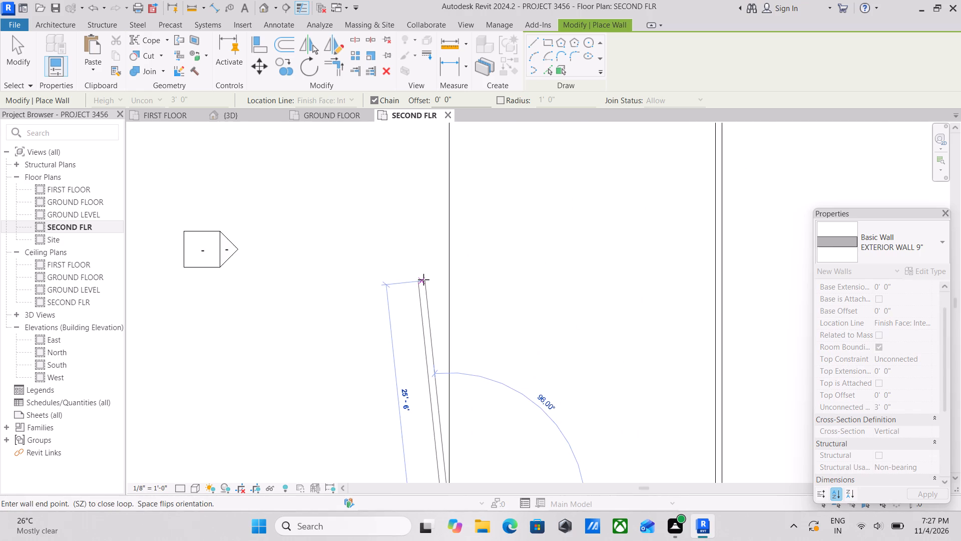
{"action": "middle_click_drag", "start_coordinate": [424, 282], "coordinate": [456, 471]}
{"action": "scroll", "coordinate": [456, 468], "scroll_direction": "down", "scroll_amount": 1}
{"action": "scroll", "coordinate": [456, 471], "scroll_direction": "up", "scroll_amount": 1}
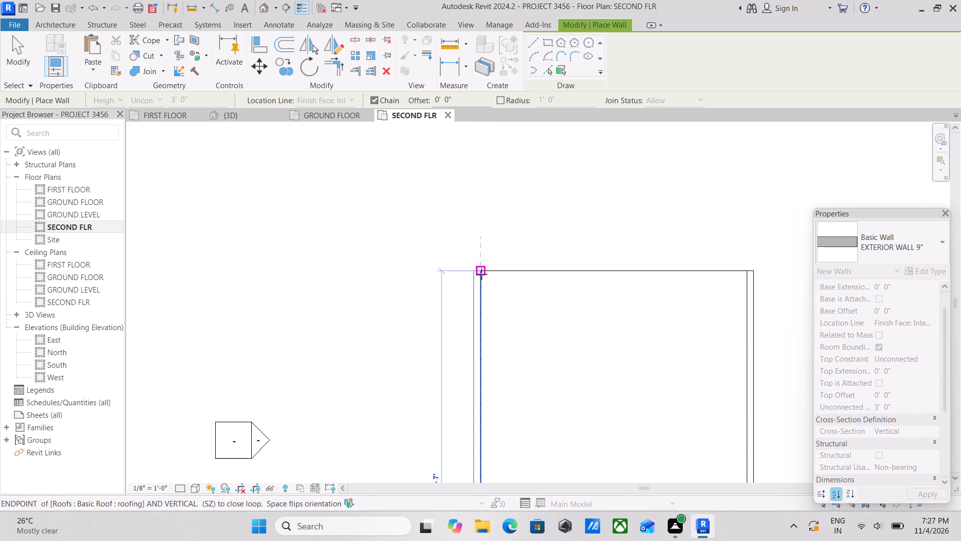
{"action": "left_click", "coordinate": [482, 273]}
{"action": "middle_click_drag", "start_coordinate": [628, 274], "coordinate": [455, 316]}
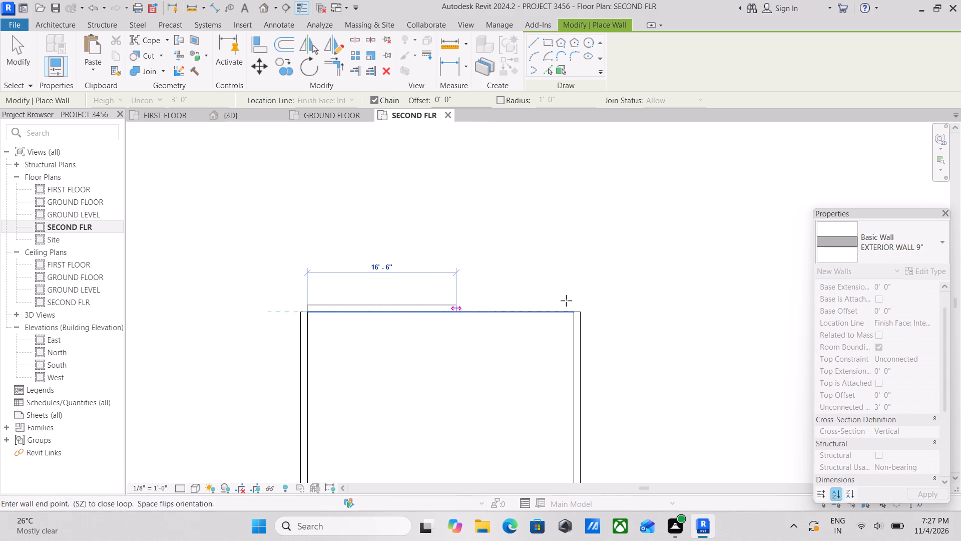
{"action": "left_click", "coordinate": [573, 310]}
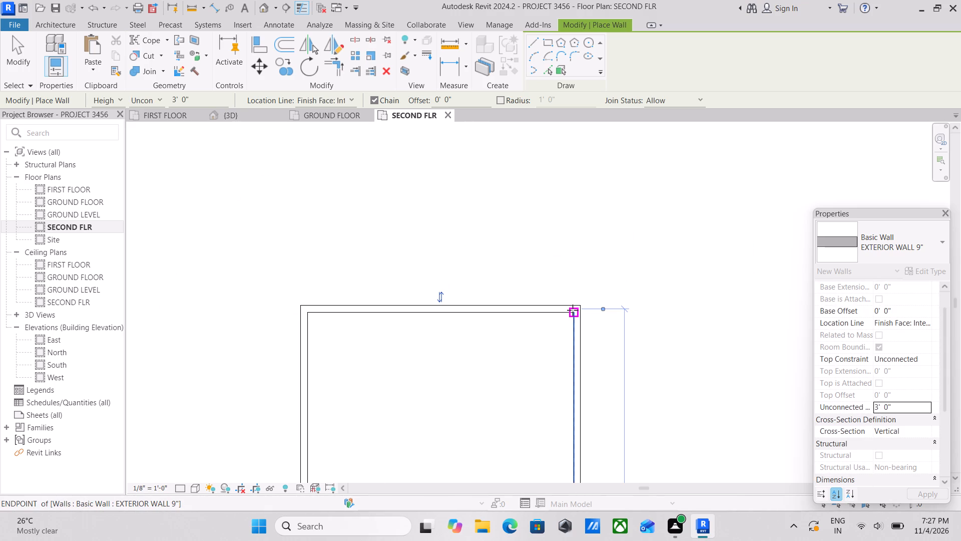
{"action": "key", "text": "Escape"}
{"action": "scroll", "coordinate": [573, 309], "scroll_direction": "down", "scroll_amount": 2}
{"action": "key", "text": "Escape"}
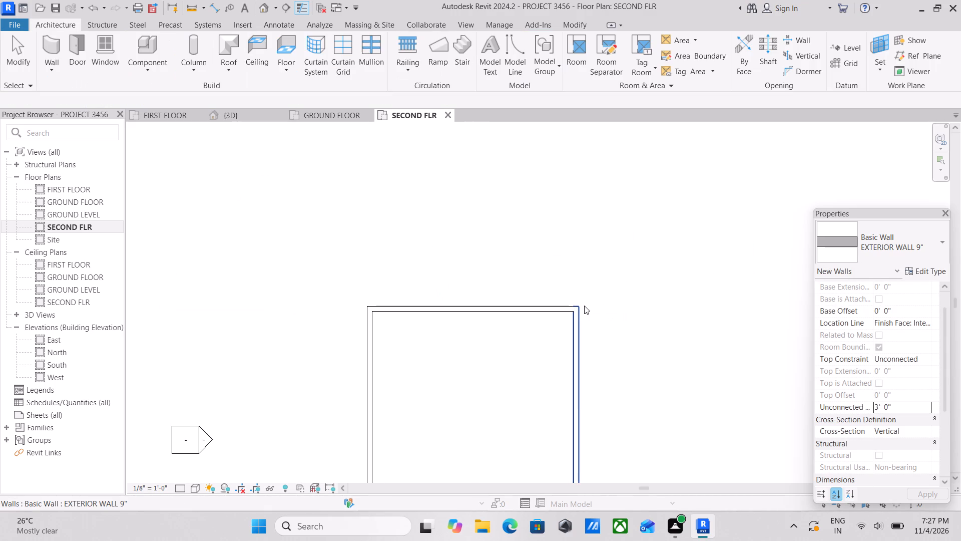
Examine the parapet walls around the flat roof from several sides in the 3D view.
{"action": "left_click", "coordinate": [234, 117]}
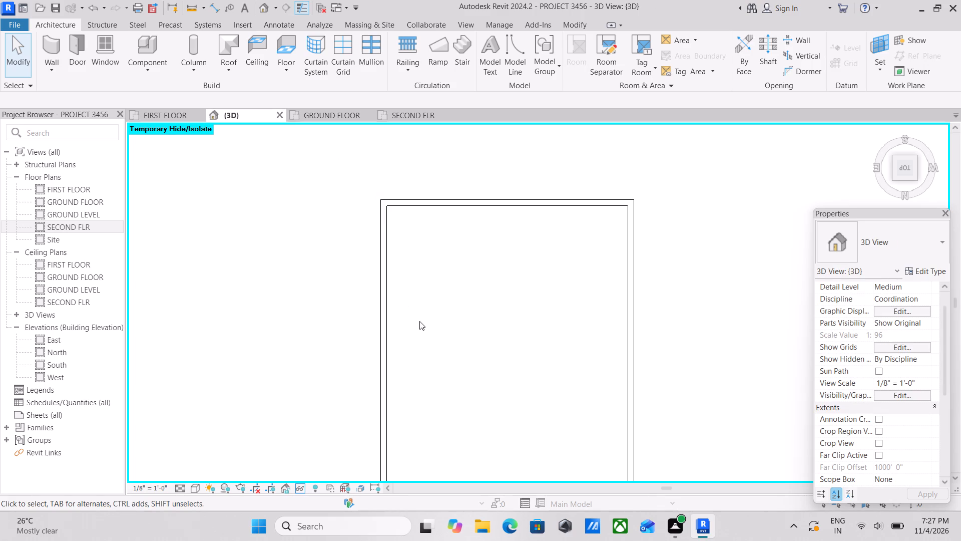
{"action": "scroll", "coordinate": [480, 337], "scroll_direction": "down", "scroll_amount": 5}
{"action": "middle_click_drag", "start_coordinate": [491, 355], "coordinate": [551, 242], "text": "shift"}
{"action": "middle_click_drag", "start_coordinate": [476, 363], "coordinate": [570, 200], "text": "shift"}
{"action": "scroll", "coordinate": [449, 351], "scroll_direction": "up", "scroll_amount": 3}
{"action": "middle_click_drag", "start_coordinate": [463, 355], "coordinate": [373, 294], "text": "shift"}
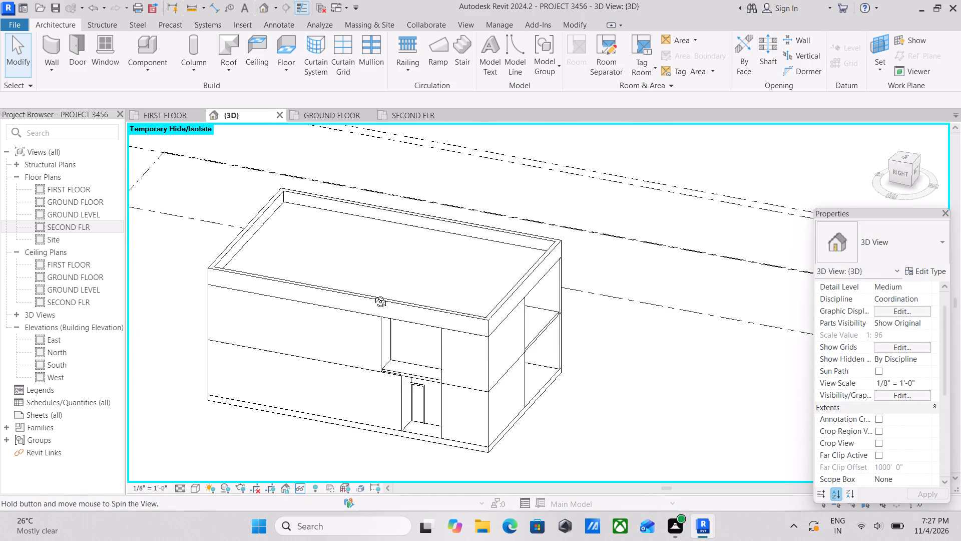
{"action": "middle_click_drag", "start_coordinate": [373, 294], "coordinate": [323, 263], "text": "shift"}
{"action": "middle_click_drag", "start_coordinate": [429, 360], "coordinate": [260, 312]}
{"action": "middle_click_drag", "start_coordinate": [328, 340], "coordinate": [369, 381]}
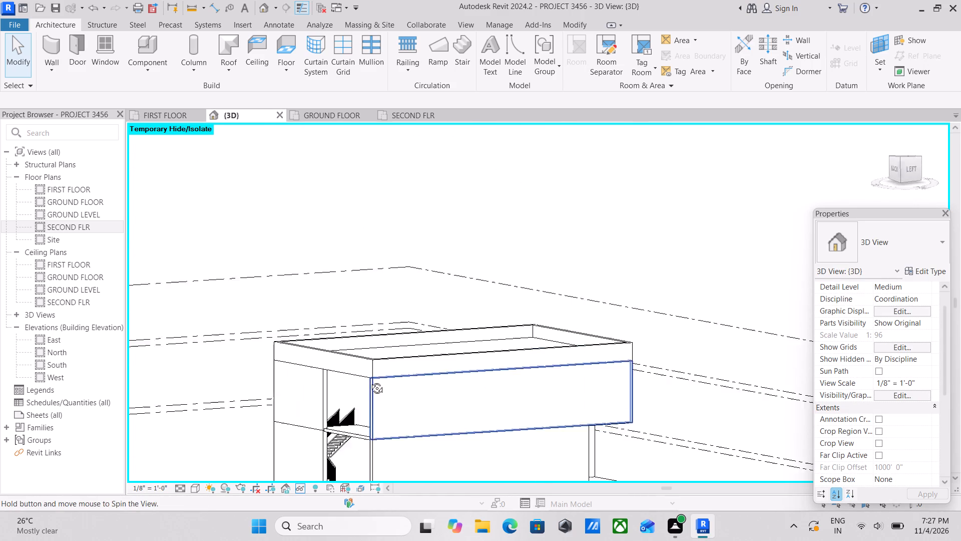
{"action": "middle_click_drag", "start_coordinate": [369, 381], "coordinate": [371, 385]}
{"action": "middle_click_drag", "start_coordinate": [458, 299], "coordinate": [473, 300]}
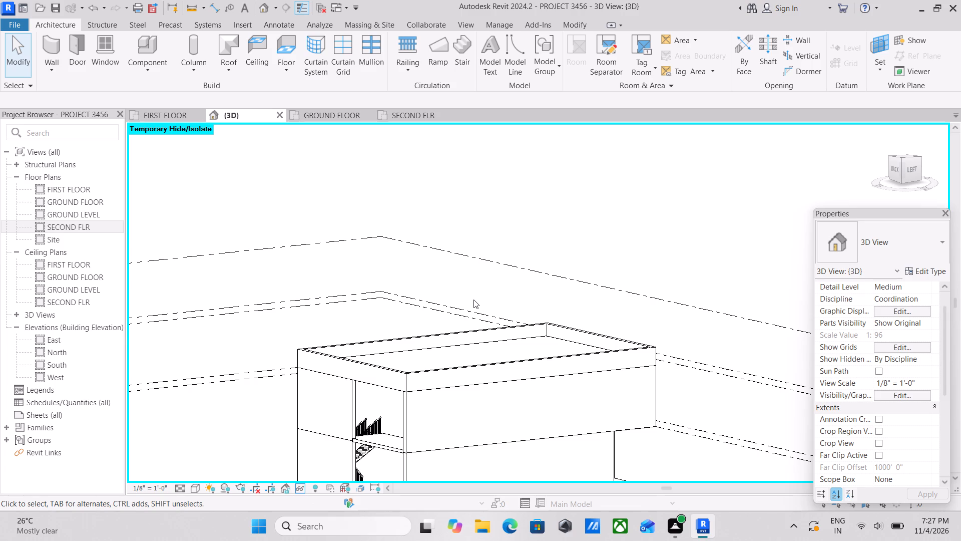
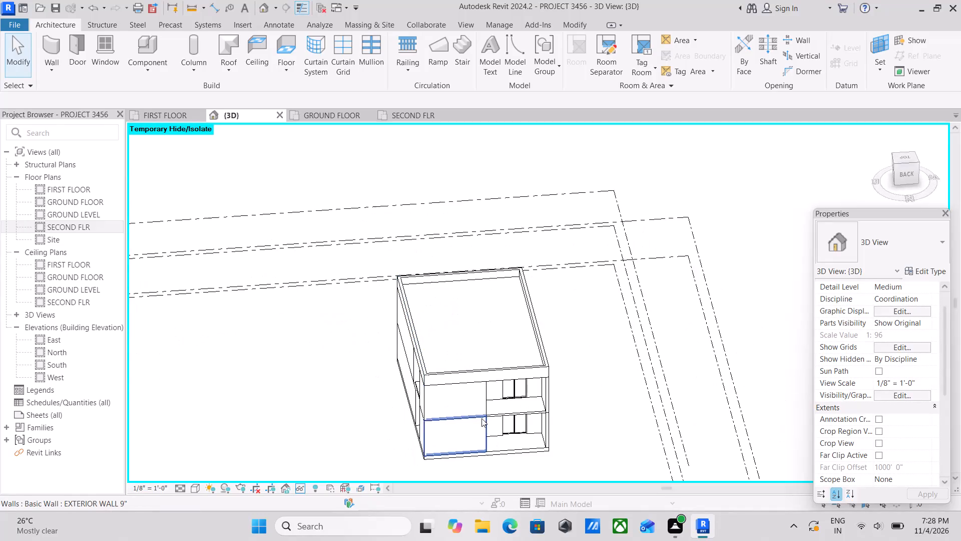
Examine the two-storey building from all sides in the 3D view, including its open balconies and sit-out areas.
{"action": "middle_click_drag", "start_coordinate": [482, 418], "coordinate": [315, 339], "text": "shift"}
{"action": "middle_click_drag", "start_coordinate": [428, 349], "coordinate": [640, 282]}
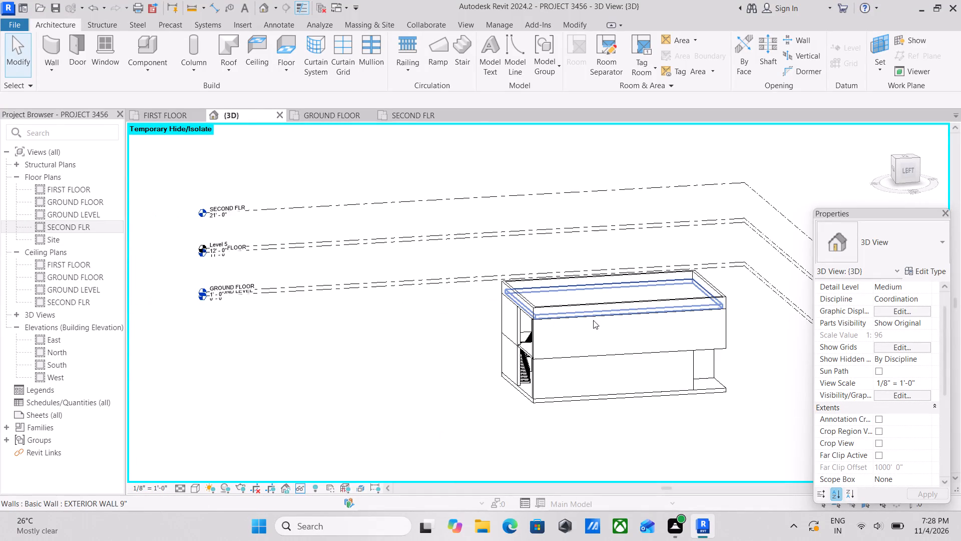
{"action": "middle_click_drag", "start_coordinate": [559, 333], "coordinate": [444, 324], "text": "shift"}
{"action": "middle_click_drag", "start_coordinate": [457, 327], "coordinate": [257, 330], "text": "shift"}
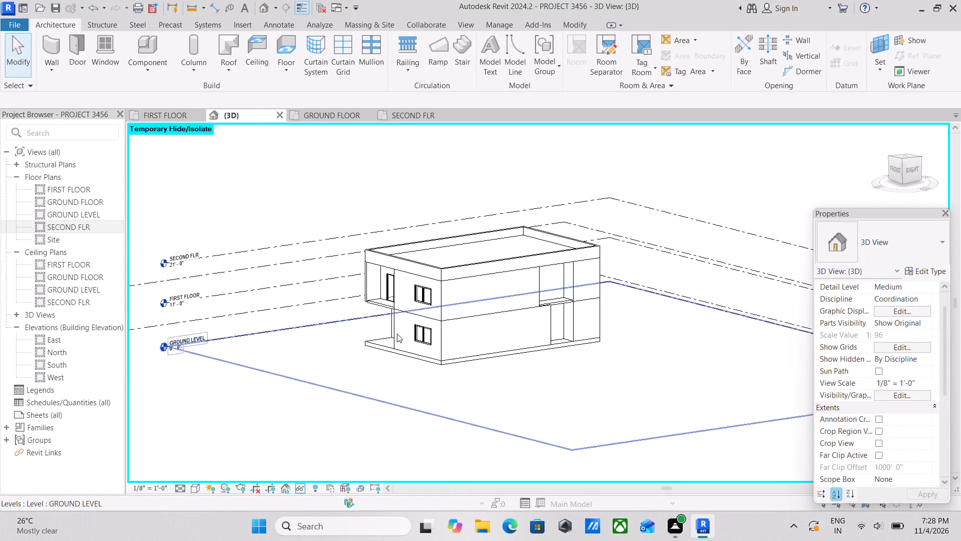
{"action": "middle_click_drag", "start_coordinate": [398, 334], "coordinate": [435, 355]}
{"action": "middle_click_drag", "start_coordinate": [407, 323], "coordinate": [452, 352], "text": "shift"}
{"action": "middle_click_drag", "start_coordinate": [434, 340], "coordinate": [508, 304]}
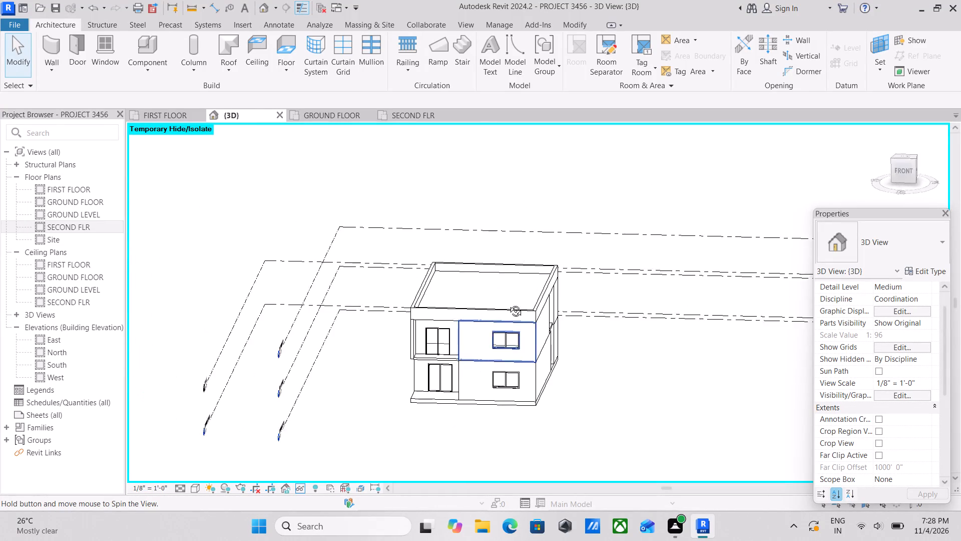
{"action": "middle_click_drag", "start_coordinate": [508, 304], "coordinate": [601, 377]}
{"action": "scroll", "coordinate": [568, 407], "scroll_direction": "up", "scroll_amount": 2}
{"action": "middle_click_drag", "start_coordinate": [591, 413], "coordinate": [552, 318]}
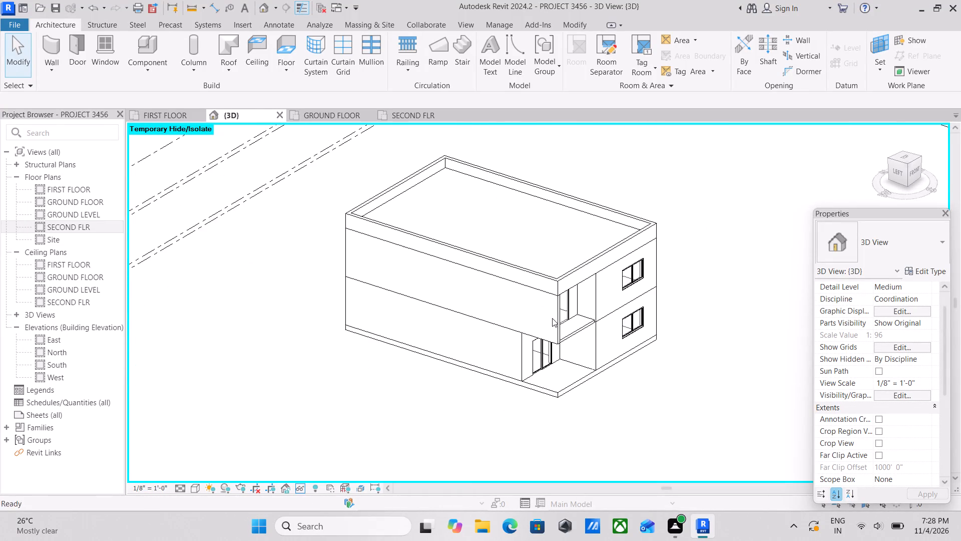
{"action": "middle_click_drag", "start_coordinate": [555, 344], "coordinate": [604, 393]}
{"action": "scroll", "coordinate": [619, 397], "scroll_direction": "up", "scroll_amount": 1}
{"action": "middle_click_drag", "start_coordinate": [619, 397], "coordinate": [431, 319]}
{"action": "middle_click_drag", "start_coordinate": [441, 317], "coordinate": [504, 367], "text": "shift"}
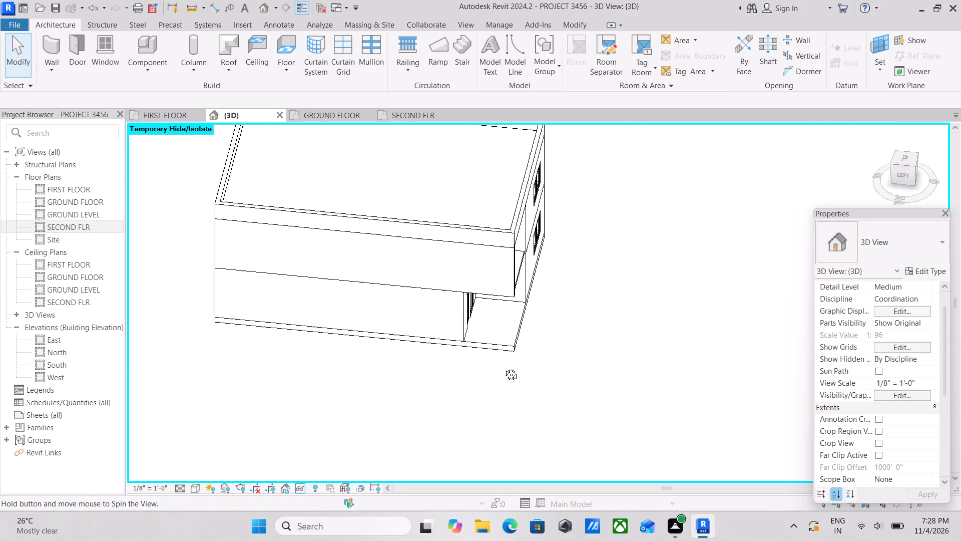
{"action": "middle_click_drag", "start_coordinate": [504, 367], "coordinate": [533, 397], "text": "shift"}
{"action": "middle_click_drag", "start_coordinate": [462, 368], "coordinate": [508, 272]}
{"action": "middle_click_drag", "start_coordinate": [490, 298], "coordinate": [479, 447]}
{"action": "middle_click_drag", "start_coordinate": [520, 411], "coordinate": [547, 304], "text": "shift"}
{"action": "middle_click_drag", "start_coordinate": [552, 315], "coordinate": [505, 426]}
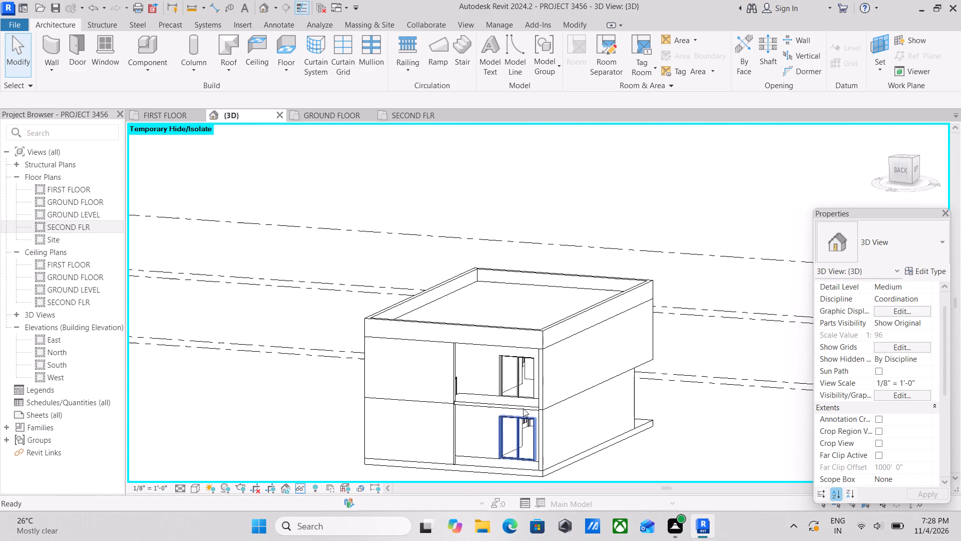
{"action": "middle_click_drag", "start_coordinate": [543, 400], "coordinate": [631, 423], "text": "shift"}
{"action": "middle_click_drag", "start_coordinate": [584, 388], "coordinate": [585, 417]}
{"action": "scroll", "coordinate": [585, 417], "scroll_direction": "up", "scroll_amount": 1}
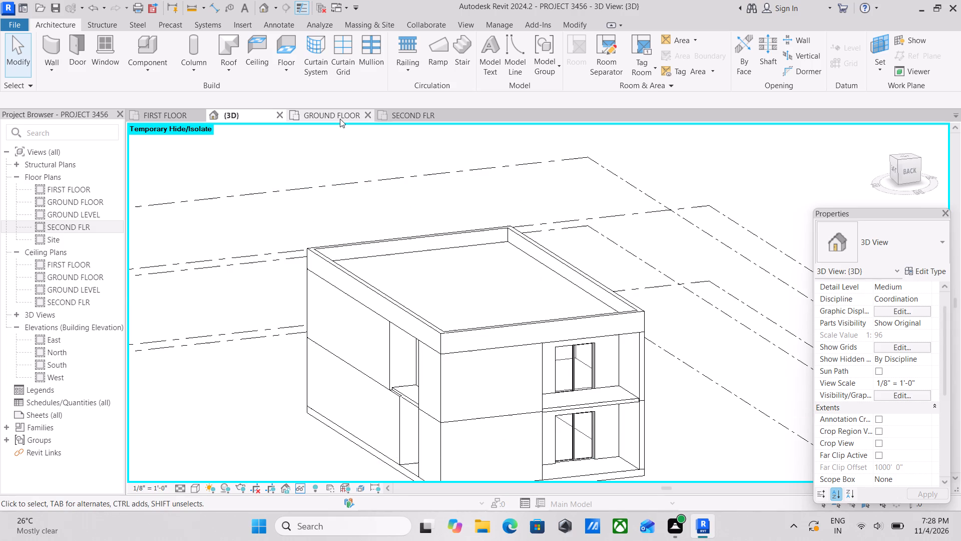
Start a sketched-path railing in the GROUND FLOOR plan for the open hatched area beside the stairs.
{"action": "left_click", "coordinate": [340, 118]}
{"action": "scroll", "coordinate": [446, 335], "scroll_direction": "down", "scroll_amount": 4}
{"action": "middle_click_drag", "start_coordinate": [446, 336], "coordinate": [459, 418]}
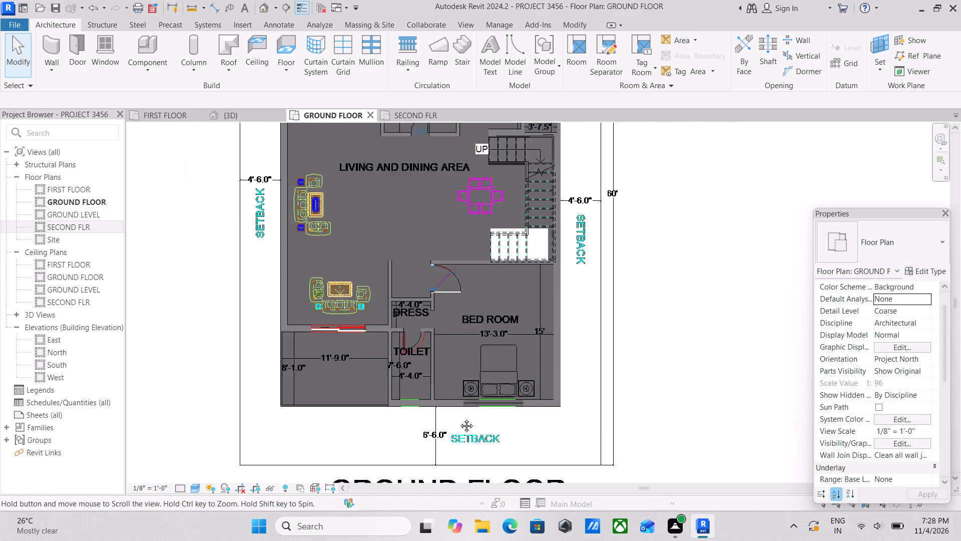
{"action": "middle_click_drag", "start_coordinate": [459, 418], "coordinate": [460, 424]}
{"action": "scroll", "coordinate": [460, 389], "scroll_direction": "down", "scroll_amount": 1}
{"action": "middle_click_drag", "start_coordinate": [461, 390], "coordinate": [465, 415]}
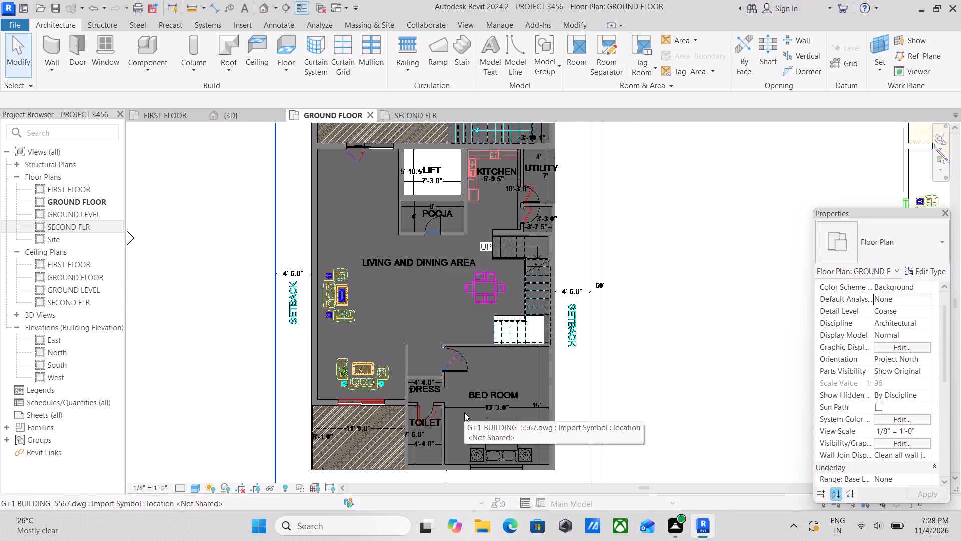
{"action": "scroll", "coordinate": [501, 383], "scroll_direction": "up", "scroll_amount": 1}
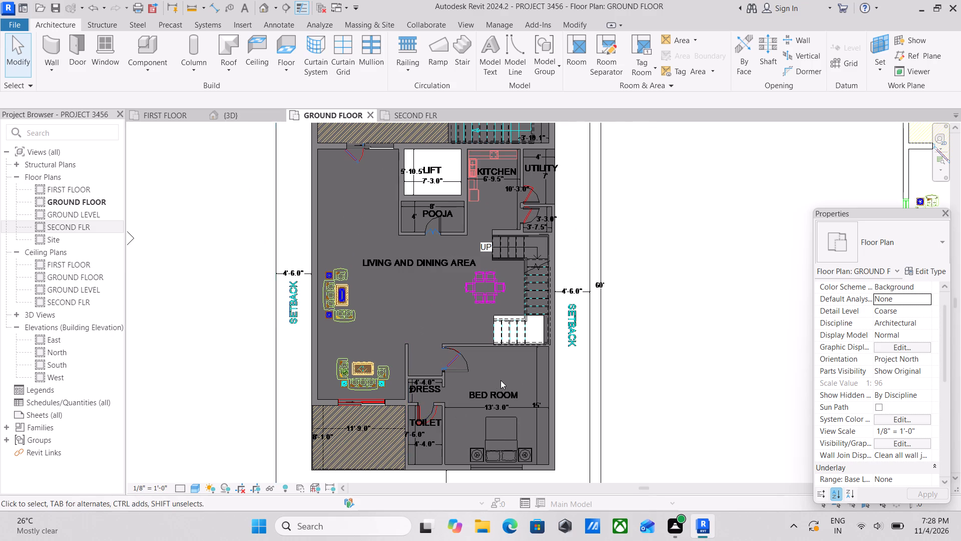
{"action": "scroll", "coordinate": [500, 379], "scroll_direction": "down", "scroll_amount": 2}
{"action": "middle_click_drag", "start_coordinate": [500, 382], "coordinate": [500, 459]}
{"action": "middle_click_drag", "start_coordinate": [437, 343], "coordinate": [460, 391]}
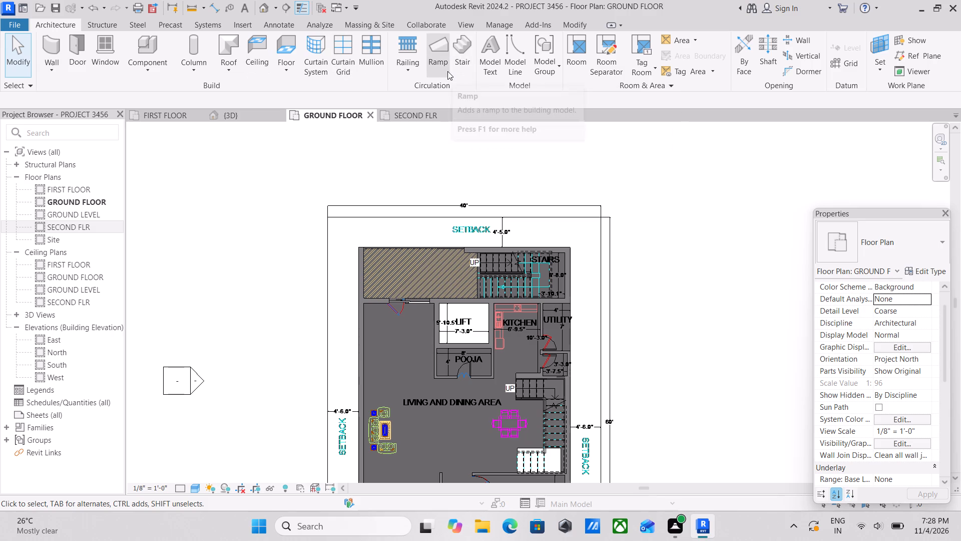
{"action": "left_click", "coordinate": [408, 71]}
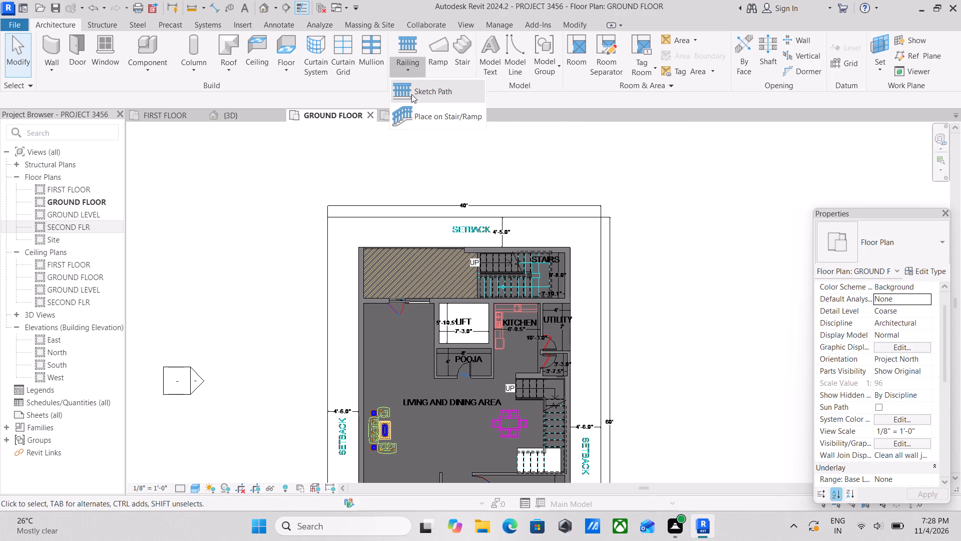
{"action": "left_click", "coordinate": [411, 94]}
{"action": "scroll", "coordinate": [383, 247], "scroll_direction": "up", "scroll_amount": 2}
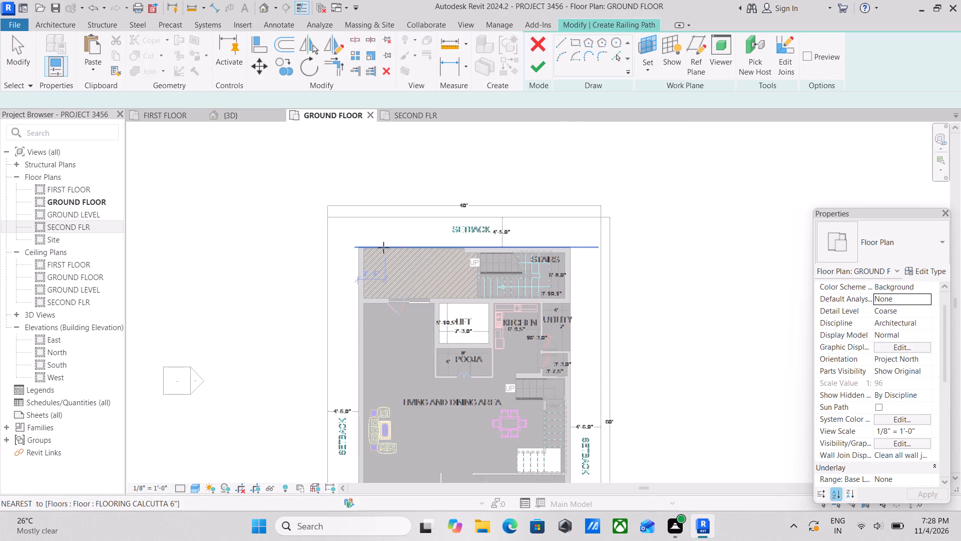
{"action": "scroll", "coordinate": [383, 247], "scroll_direction": "up", "scroll_amount": 6}
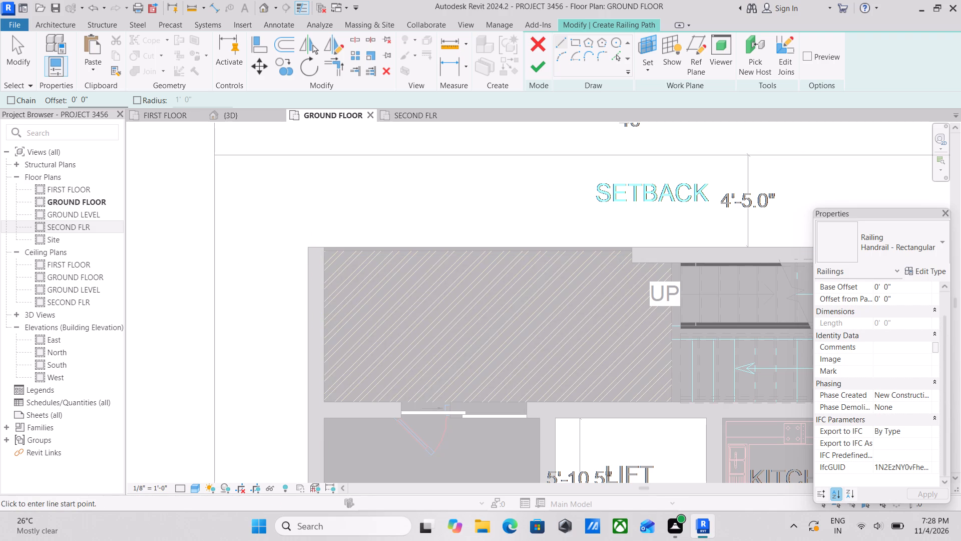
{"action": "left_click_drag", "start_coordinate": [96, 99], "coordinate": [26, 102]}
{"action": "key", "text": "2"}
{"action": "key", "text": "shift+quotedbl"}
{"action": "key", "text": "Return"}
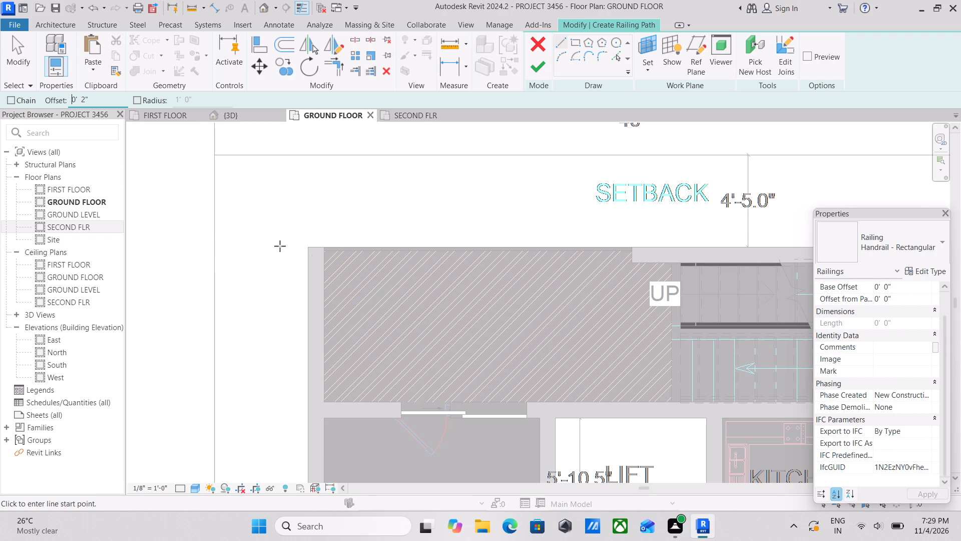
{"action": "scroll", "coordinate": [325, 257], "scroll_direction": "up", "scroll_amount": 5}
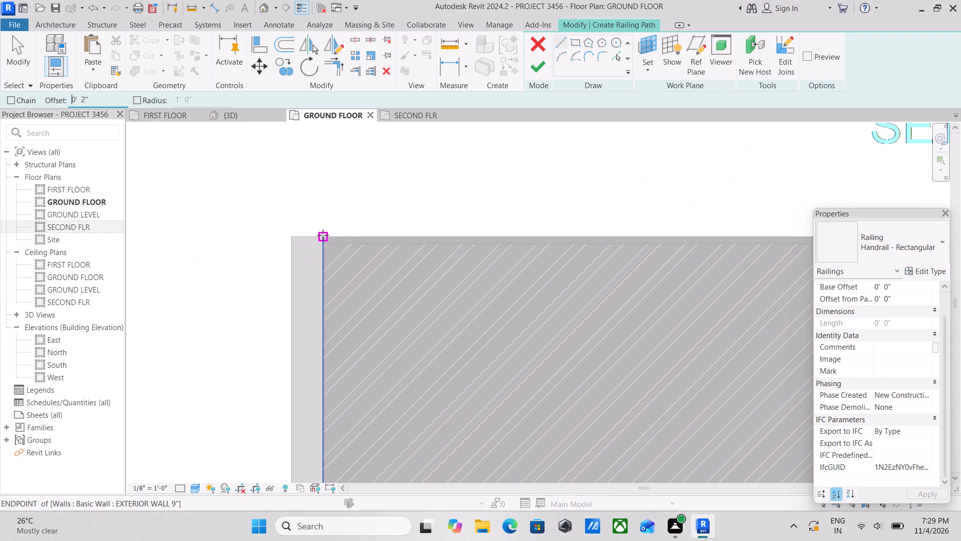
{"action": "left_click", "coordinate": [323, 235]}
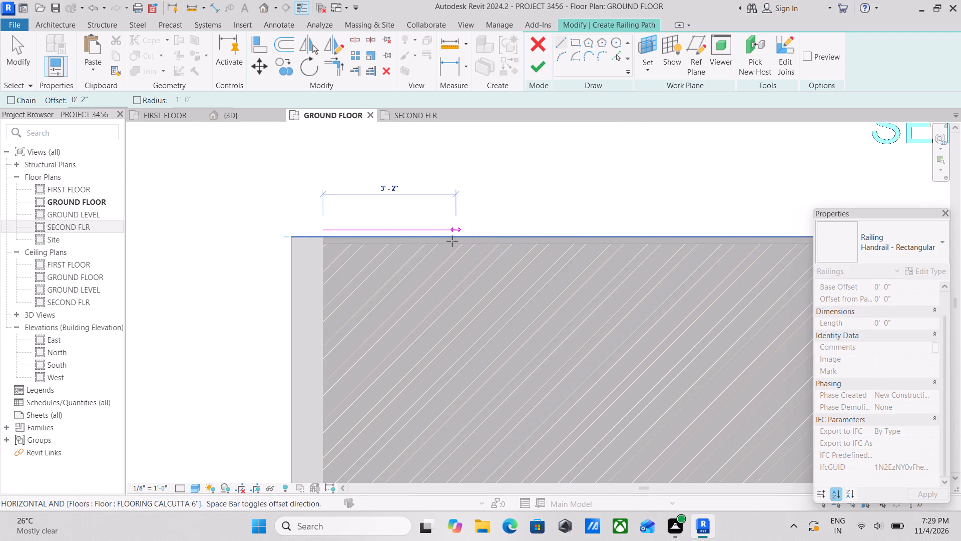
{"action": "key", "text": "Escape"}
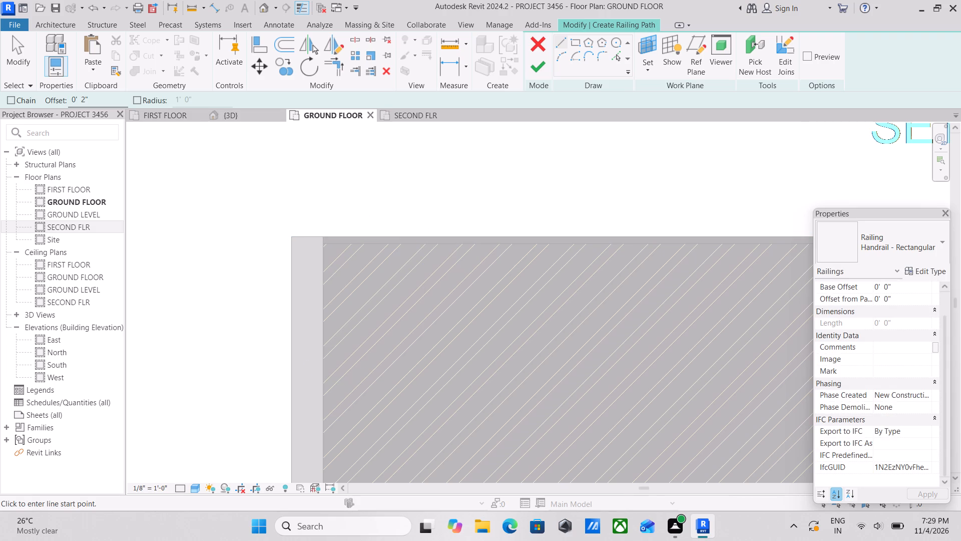
Sketch a 14'-9" railing line along the outer edge of the hatched area beside the stairs, offset 1" inside the floor edge.
{"action": "left_click_drag", "start_coordinate": [93, 100], "coordinate": [27, 92]}
{"action": "key", "text": "1"}
{"action": "key", "text": "shift+quotedbl"}
{"action": "key", "text": "Return"}
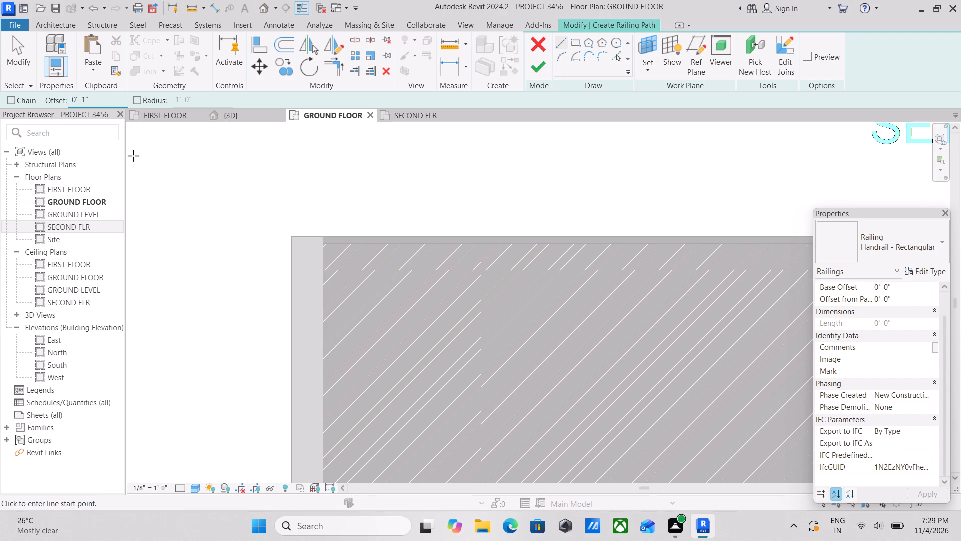
{"action": "left_click", "coordinate": [325, 235]}
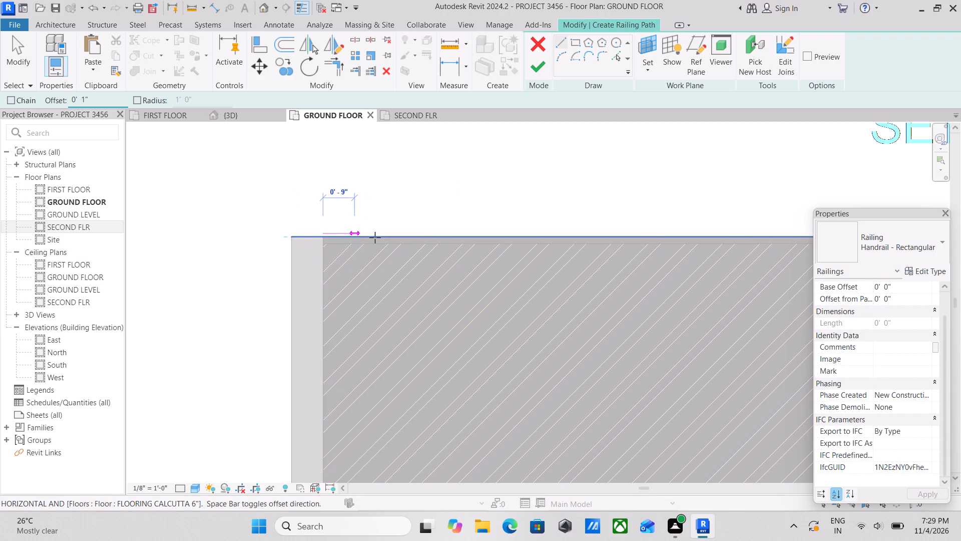
{"action": "key", "text": "space"}
{"action": "middle_click_drag", "start_coordinate": [476, 246], "coordinate": [261, 243]}
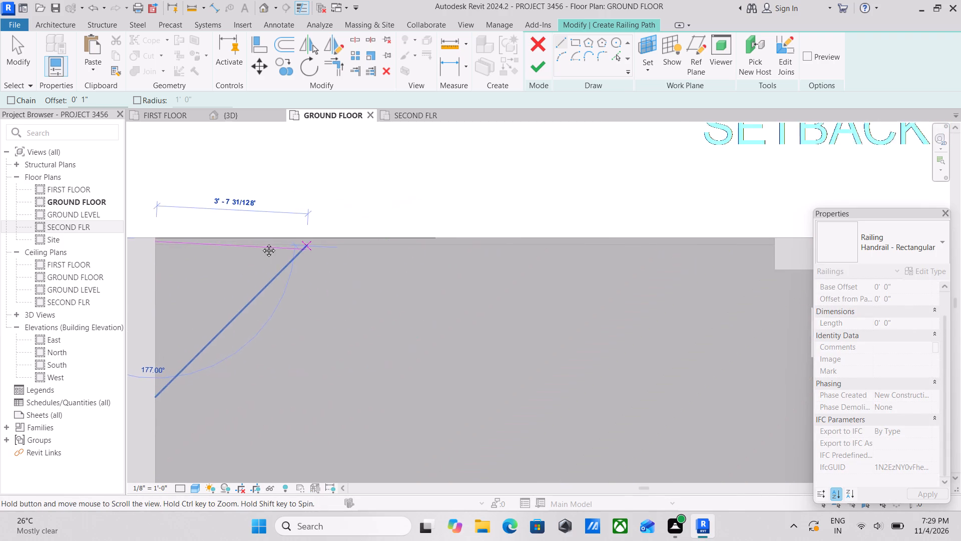
{"action": "middle_click_drag", "start_coordinate": [261, 243], "coordinate": [260, 243]}
{"action": "middle_click_drag", "start_coordinate": [440, 232], "coordinate": [263, 232]}
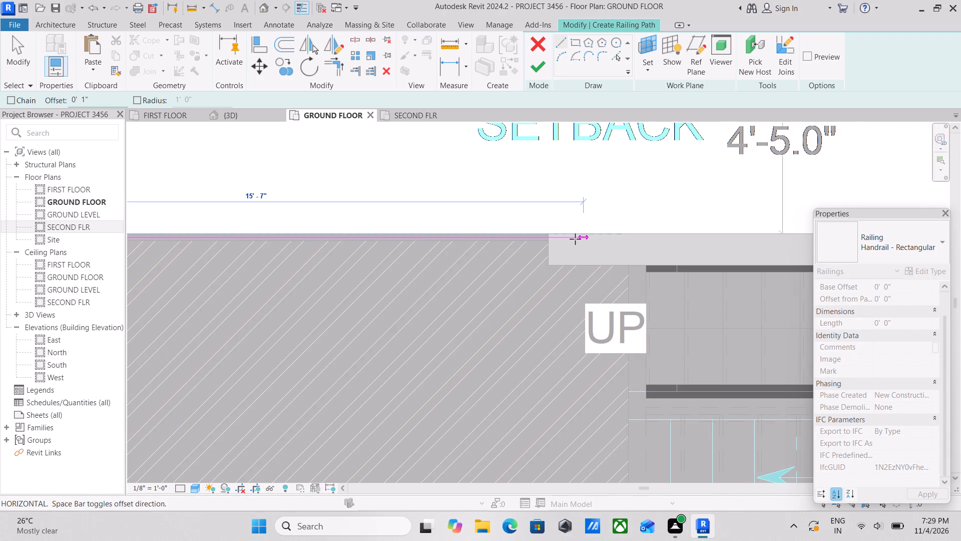
{"action": "left_click", "coordinate": [544, 235]}
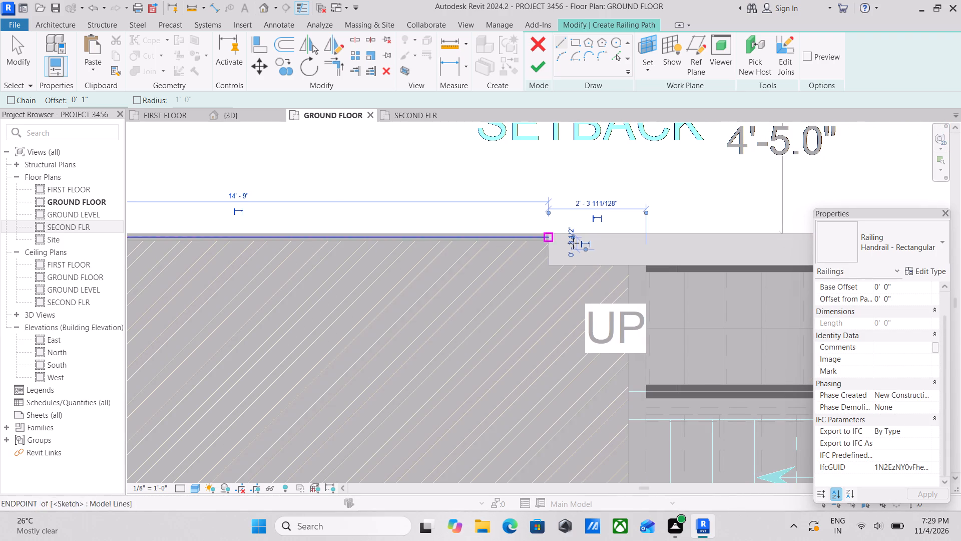
{"action": "key", "text": "Escape"}
Sketch an 11'-11" railing line along the front edge of the open area beside the toilet, keeping the 1" offset.
{"action": "scroll", "coordinate": [450, 359], "scroll_direction": "down", "scroll_amount": 3}
{"action": "scroll", "coordinate": [517, 323], "scroll_direction": "down", "scroll_amount": 4}
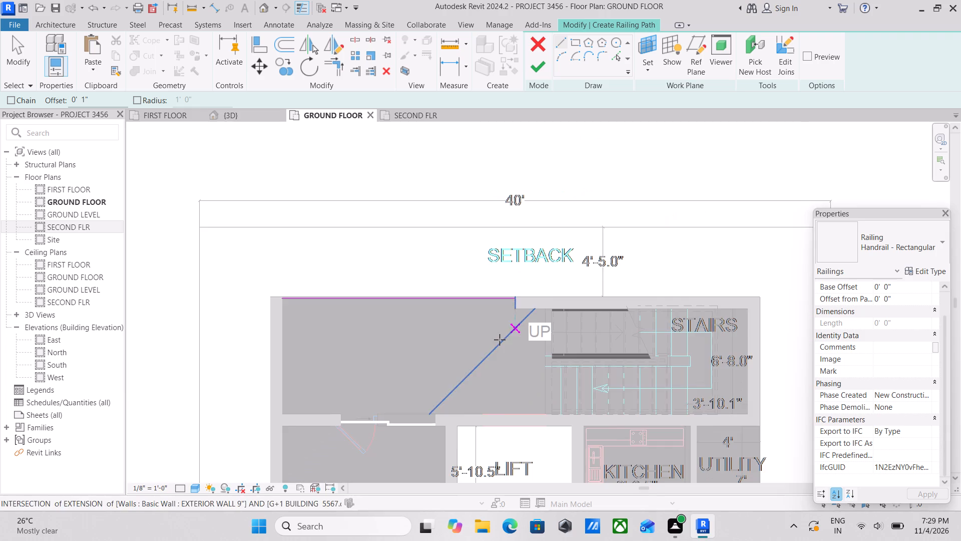
{"action": "scroll", "coordinate": [500, 333], "scroll_direction": "down", "scroll_amount": 1}
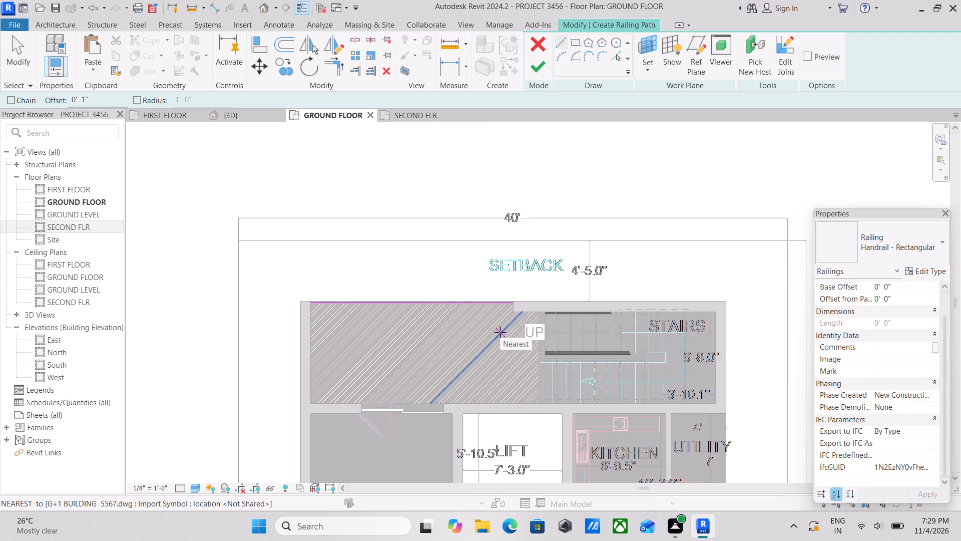
{"action": "scroll", "coordinate": [500, 332], "scroll_direction": "down", "scroll_amount": 5}
{"action": "middle_click_drag", "start_coordinate": [487, 336], "coordinate": [492, 311]}
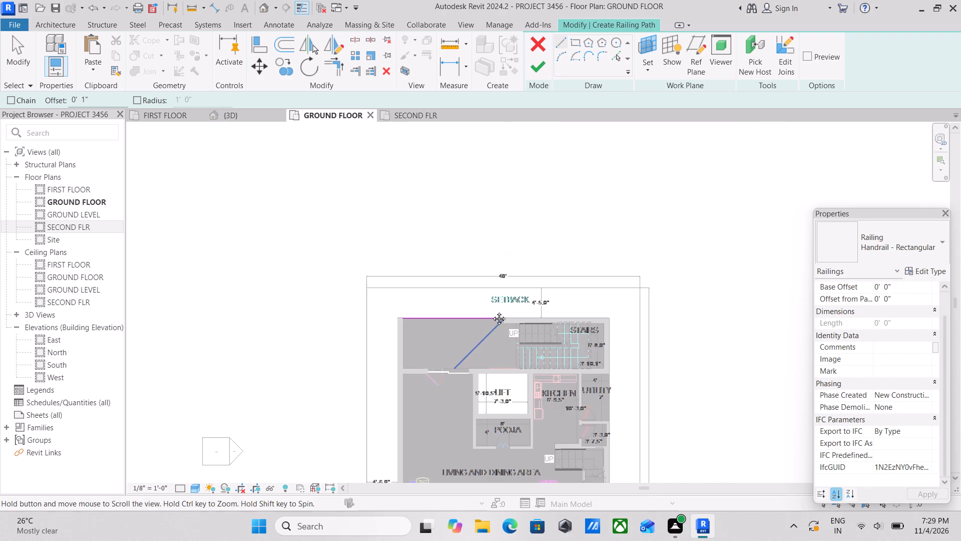
{"action": "middle_click_drag", "start_coordinate": [492, 311], "coordinate": [497, 288]}
{"action": "middle_click_drag", "start_coordinate": [476, 419], "coordinate": [506, 321]}
{"action": "middle_click_drag", "start_coordinate": [499, 415], "coordinate": [511, 353]}
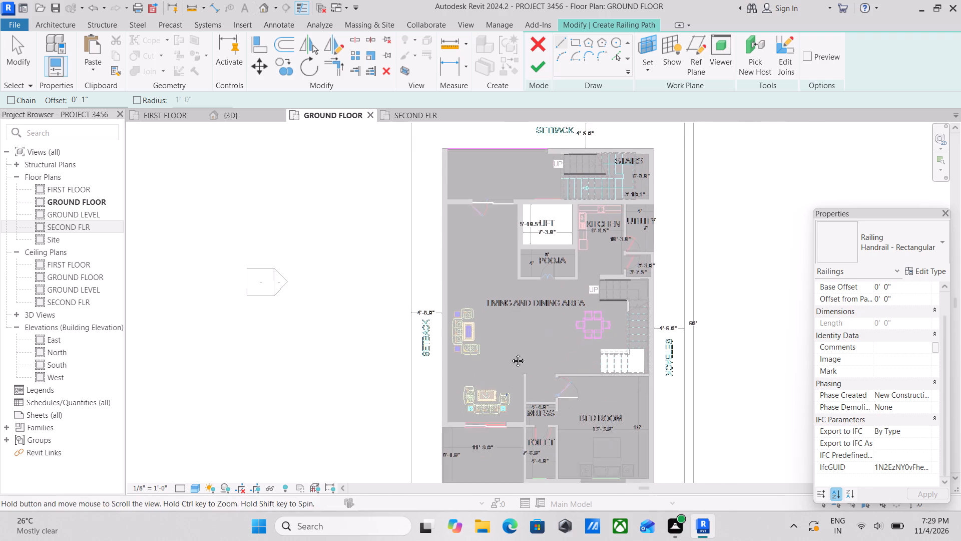
{"action": "middle_click_drag", "start_coordinate": [511, 353], "coordinate": [512, 344]}
{"action": "scroll", "coordinate": [495, 441], "scroll_direction": "up", "scroll_amount": 6}
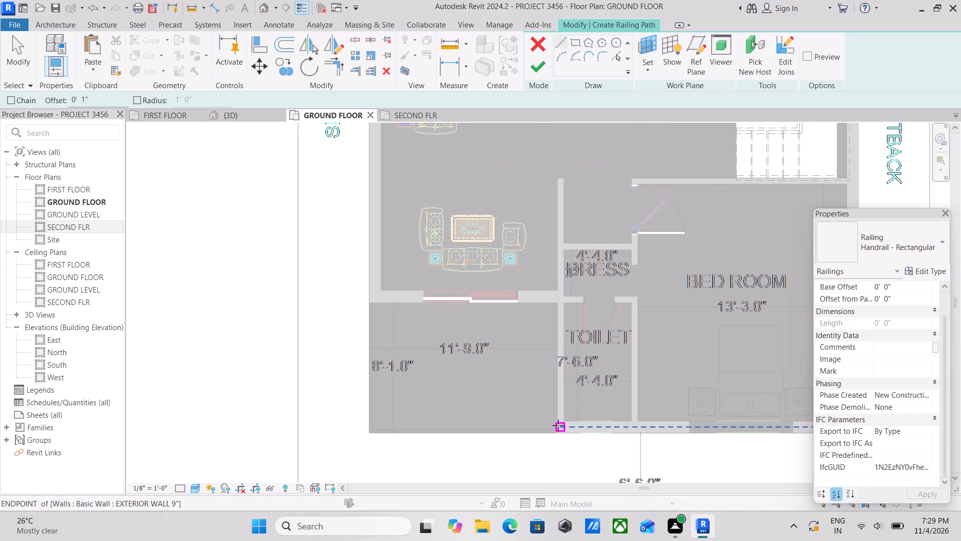
{"action": "left_click", "coordinate": [556, 432]}
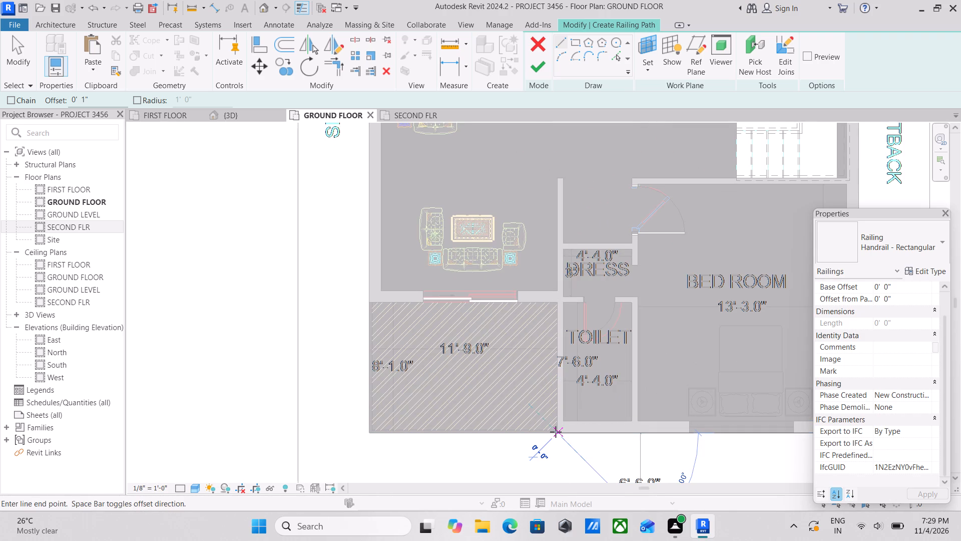
{"action": "left_click", "coordinate": [364, 435]}
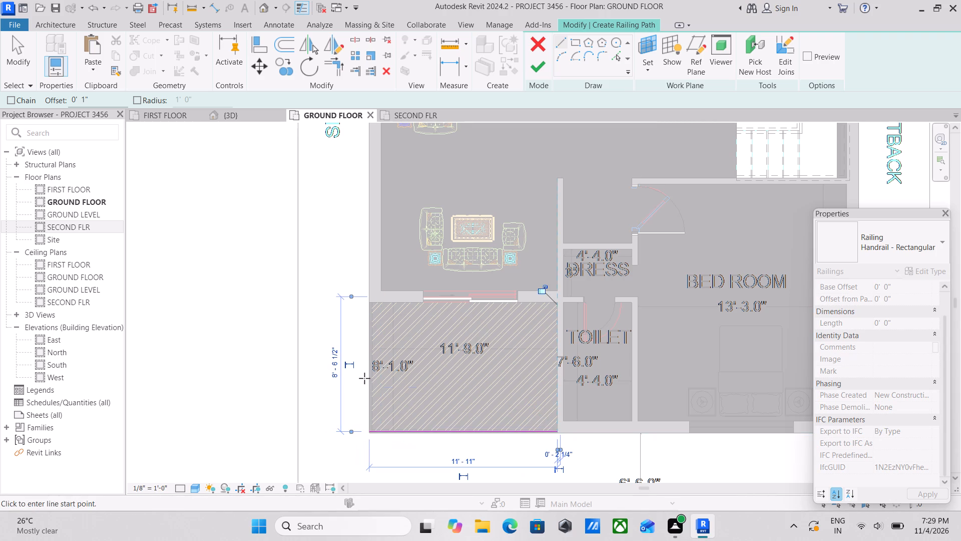
Sketch the side railing line of that open area from the living room wall to the outer floor corner with the 1" offset.
{"action": "left_click", "coordinate": [370, 303]}
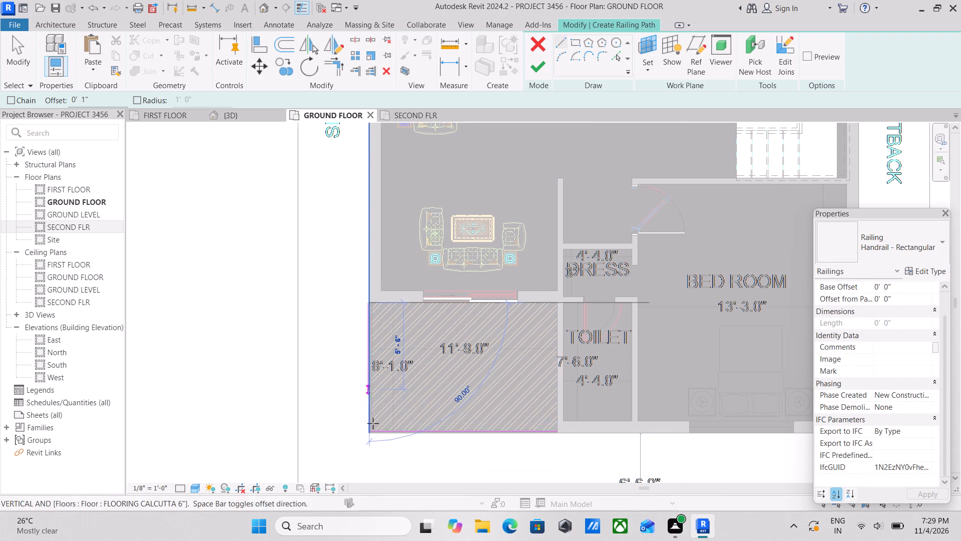
{"action": "left_click", "coordinate": [365, 436]}
{"action": "scroll", "coordinate": [365, 436], "scroll_direction": "up", "scroll_amount": 2}
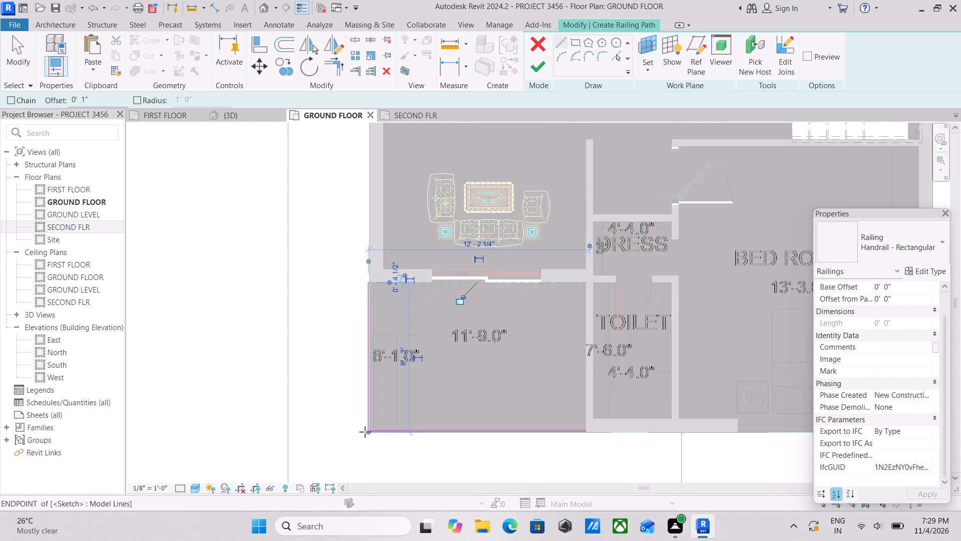
{"action": "scroll", "coordinate": [365, 432], "scroll_direction": "up", "scroll_amount": 2}
{"action": "key", "text": "Escape"}
{"action": "scroll", "coordinate": [370, 427], "scroll_direction": "up", "scroll_amount": 3}
{"action": "key", "text": "Escape"}
{"action": "scroll", "coordinate": [398, 426], "scroll_direction": "up", "scroll_amount": 1}
{"action": "key", "text": "Escape"}
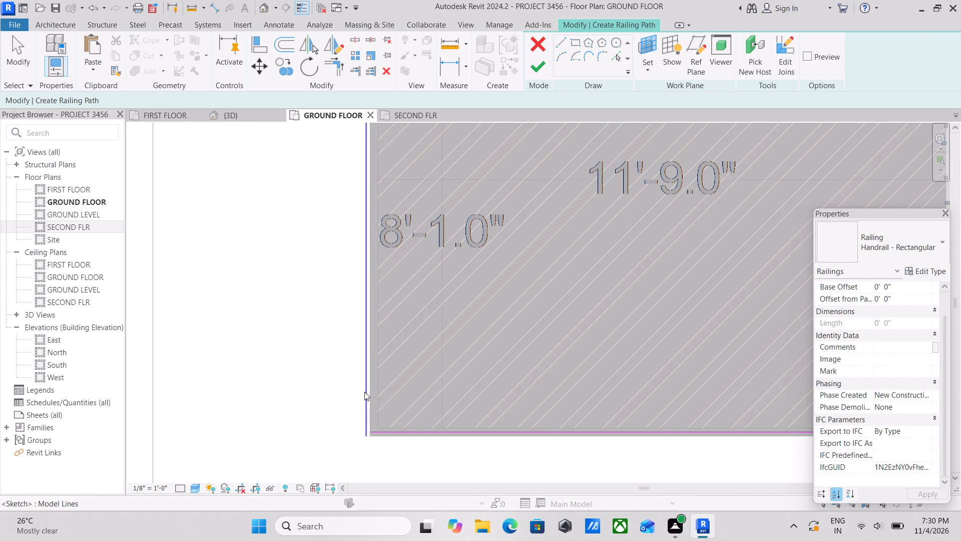
Delete the side railing line drawn just outside the floor edge of the open area beside the toilet.
{"action": "left_click", "coordinate": [364, 392]}
{"action": "key", "text": "space"}
{"action": "key", "text": "space"}
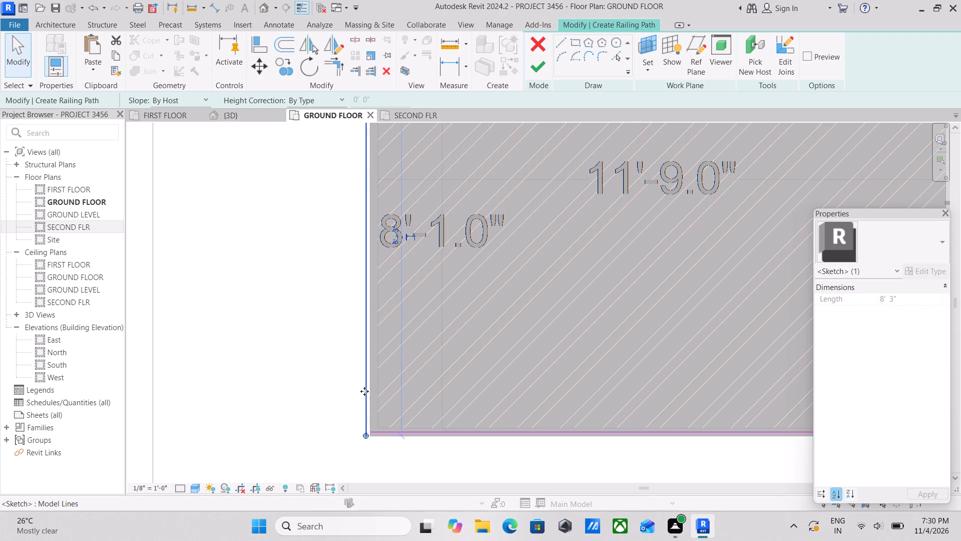
{"action": "middle_click_drag", "start_coordinate": [372, 375], "coordinate": [381, 430]}
{"action": "key", "text": "Escape"}
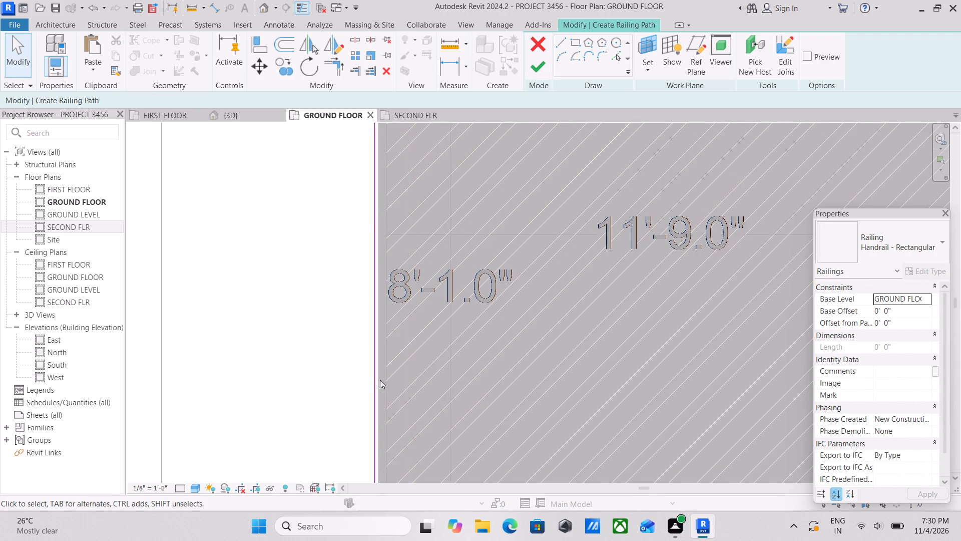
{"action": "key", "text": "Escape"}
{"action": "scroll", "coordinate": [376, 384], "scroll_direction": "up", "scroll_amount": 1}
{"action": "left_click", "coordinate": [372, 381]}
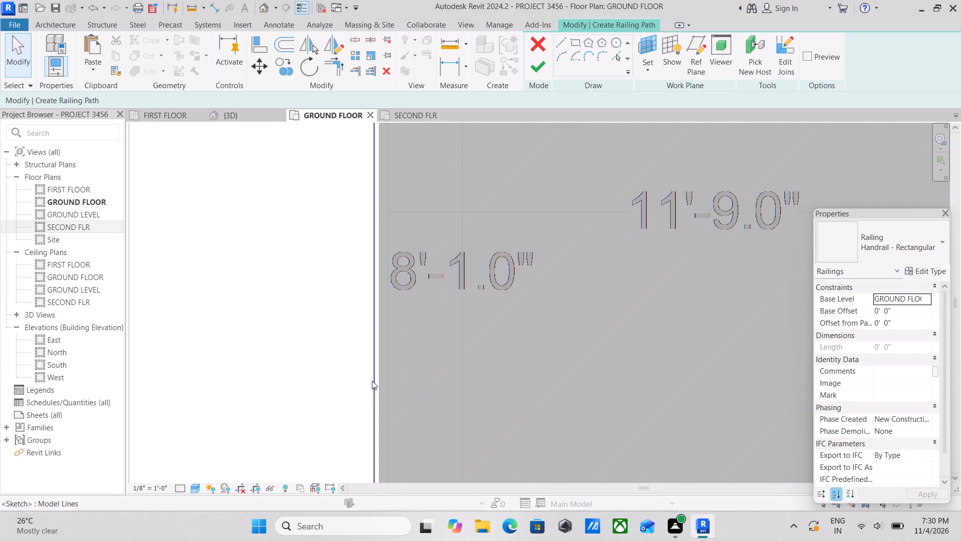
{"action": "right_click", "coordinate": [372, 381]}
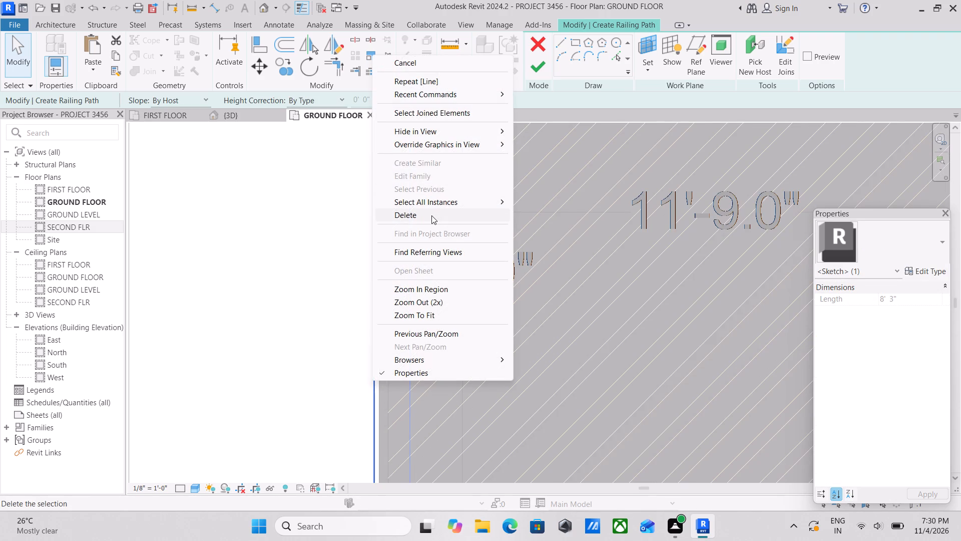
{"action": "left_click", "coordinate": [431, 215]}
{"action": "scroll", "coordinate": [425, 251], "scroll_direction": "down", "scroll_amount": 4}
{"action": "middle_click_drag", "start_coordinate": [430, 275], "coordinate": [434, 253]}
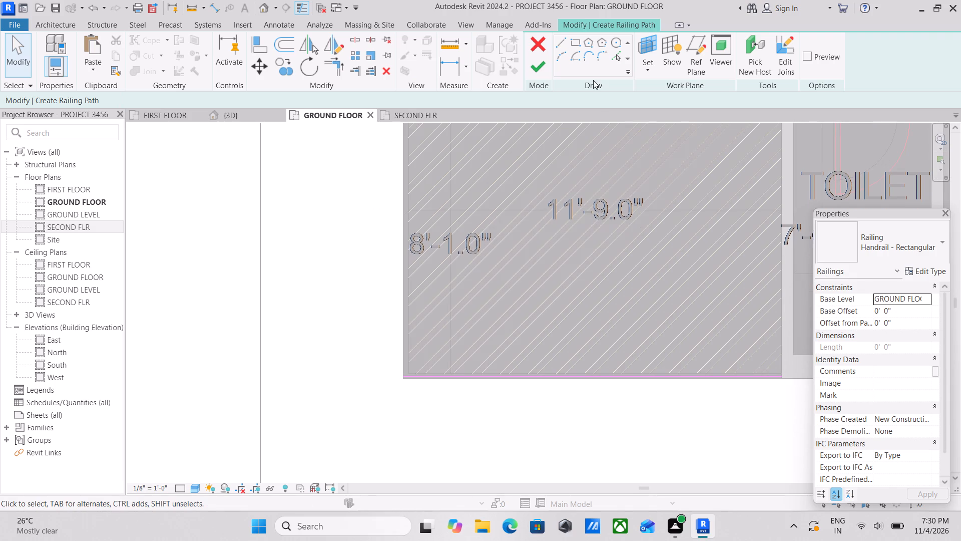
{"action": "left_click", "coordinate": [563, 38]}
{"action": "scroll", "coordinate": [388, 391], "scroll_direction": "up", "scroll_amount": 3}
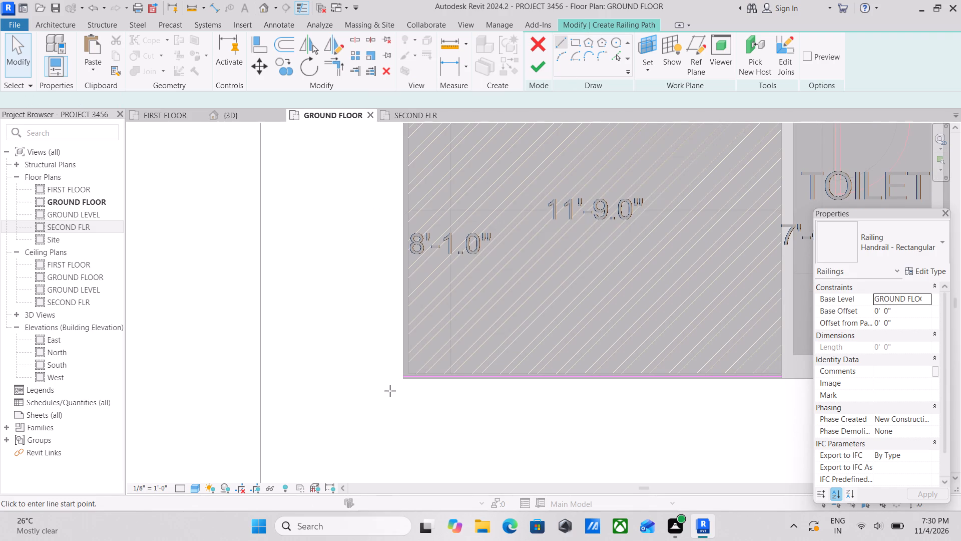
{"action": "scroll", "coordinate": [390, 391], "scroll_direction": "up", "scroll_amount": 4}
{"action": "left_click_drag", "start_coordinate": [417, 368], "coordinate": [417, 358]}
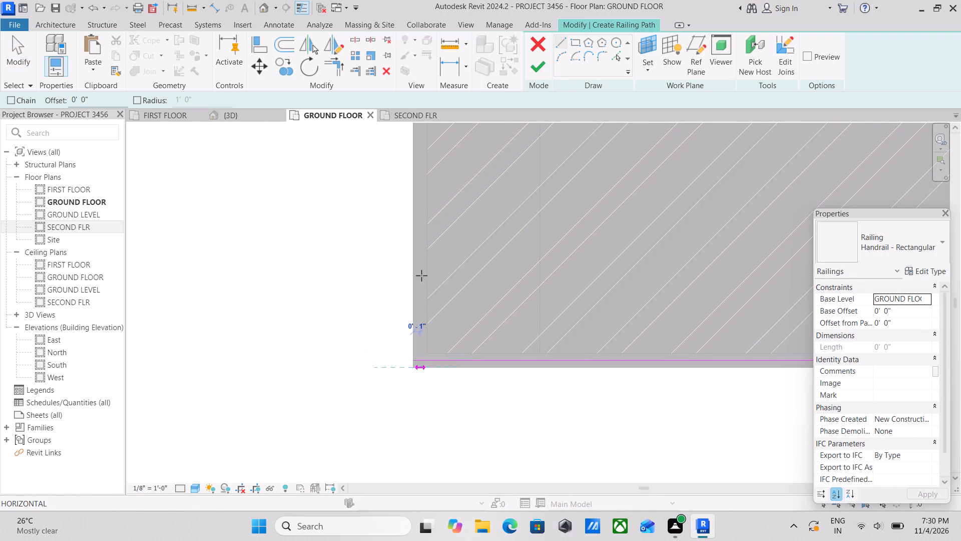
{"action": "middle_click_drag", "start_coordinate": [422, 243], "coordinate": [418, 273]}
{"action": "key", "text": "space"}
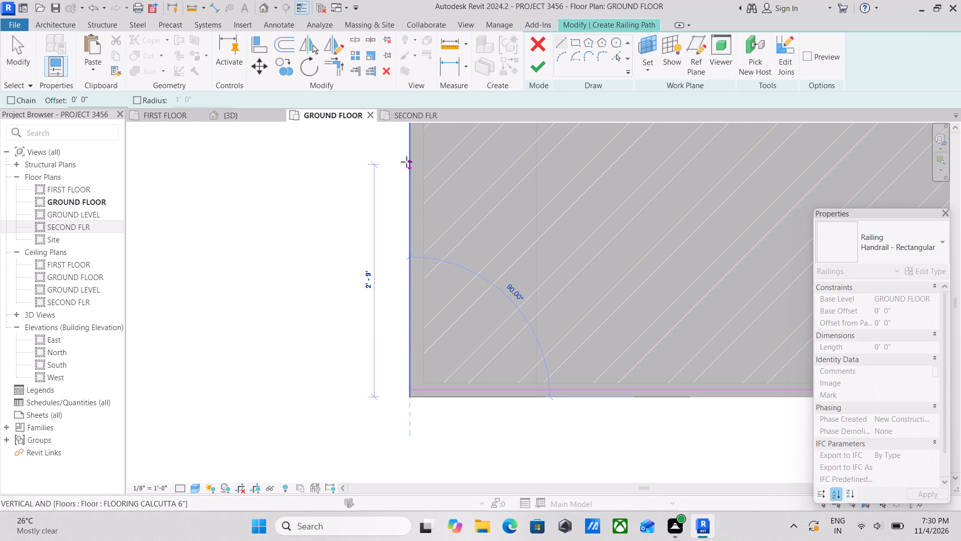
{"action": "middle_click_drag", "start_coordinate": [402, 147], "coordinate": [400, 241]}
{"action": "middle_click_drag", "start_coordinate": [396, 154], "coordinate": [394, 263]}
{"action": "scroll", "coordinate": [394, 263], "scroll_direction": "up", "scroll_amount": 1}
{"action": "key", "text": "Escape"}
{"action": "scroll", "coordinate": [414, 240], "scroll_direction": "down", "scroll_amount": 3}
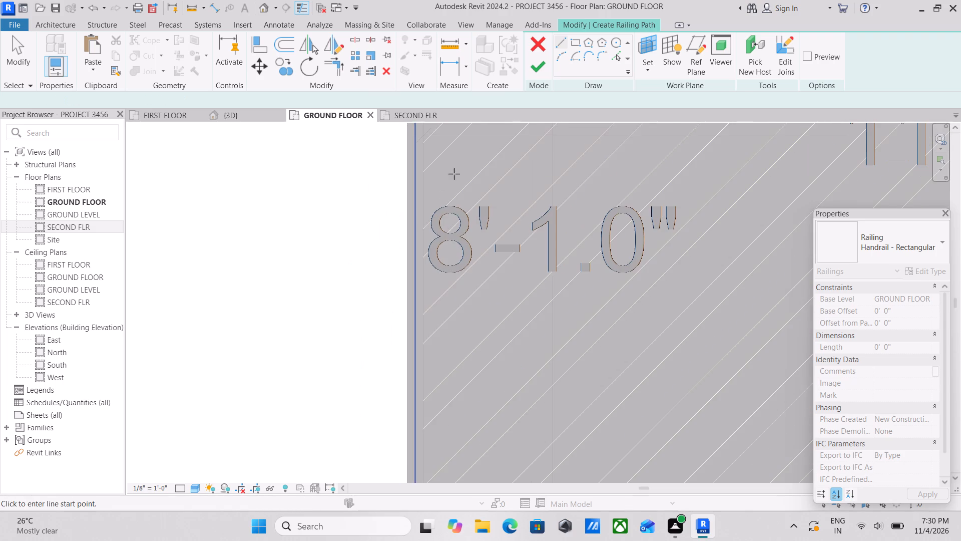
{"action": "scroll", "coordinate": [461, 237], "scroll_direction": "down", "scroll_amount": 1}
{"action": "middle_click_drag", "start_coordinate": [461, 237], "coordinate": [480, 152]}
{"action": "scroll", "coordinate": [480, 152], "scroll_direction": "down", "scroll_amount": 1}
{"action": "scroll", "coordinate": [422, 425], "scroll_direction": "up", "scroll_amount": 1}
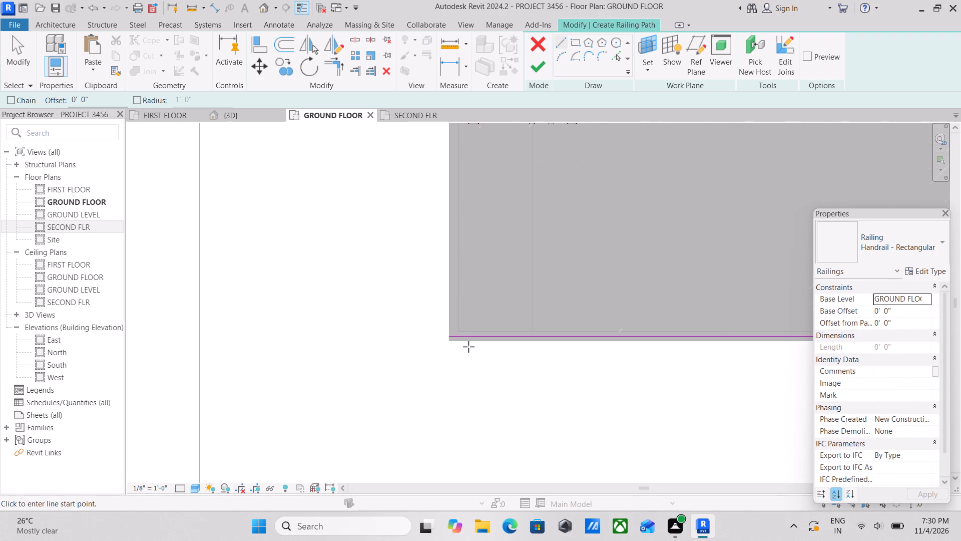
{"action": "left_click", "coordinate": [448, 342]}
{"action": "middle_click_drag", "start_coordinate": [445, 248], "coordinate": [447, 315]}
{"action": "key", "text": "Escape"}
Sketch the side railing line from the outer floor corner to the living room wall, offset 1" inside the floor edge.
{"action": "left_click_drag", "start_coordinate": [88, 99], "coordinate": [37, 99]}
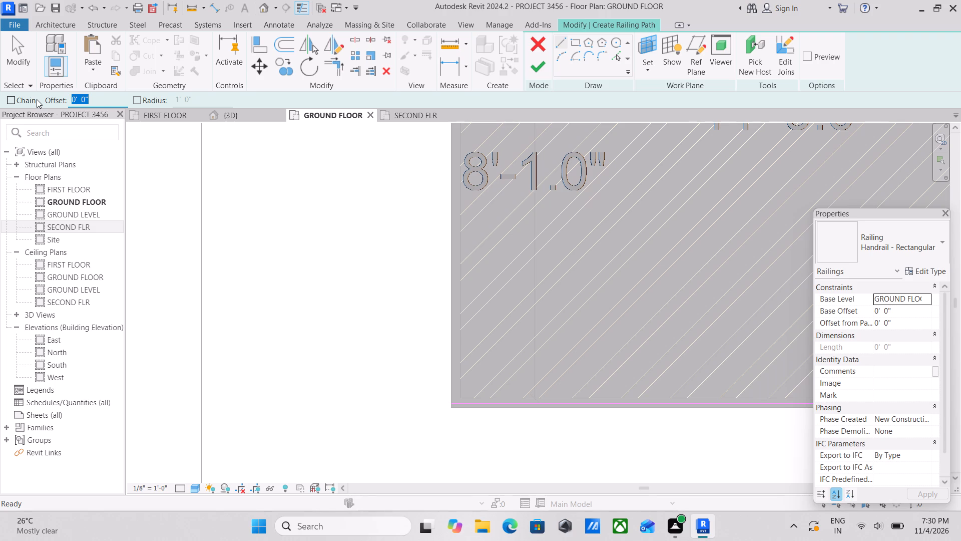
{"action": "key", "text": "1"}
{"action": "key", "text": "shift+quotedbl"}
{"action": "key", "text": "Return"}
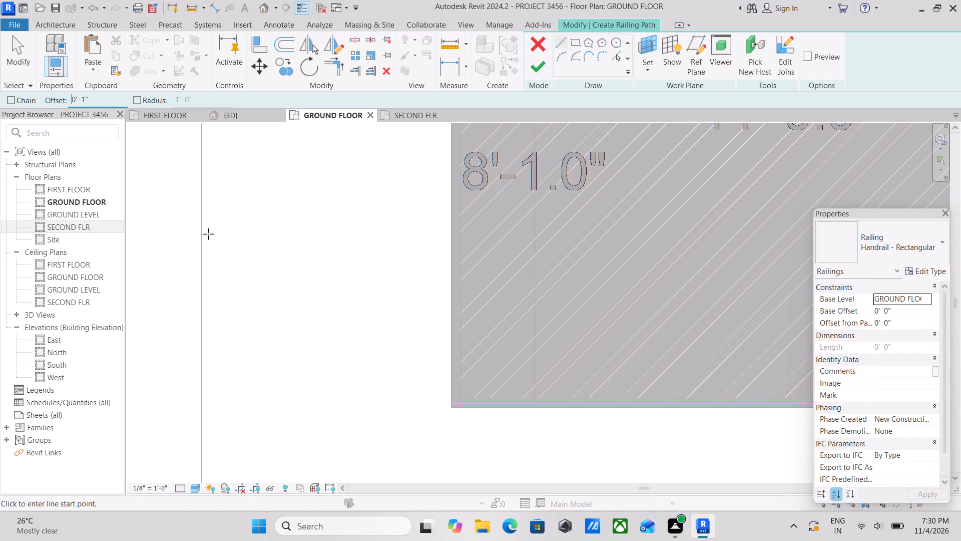
{"action": "scroll", "coordinate": [436, 424], "scroll_direction": "up", "scroll_amount": 3}
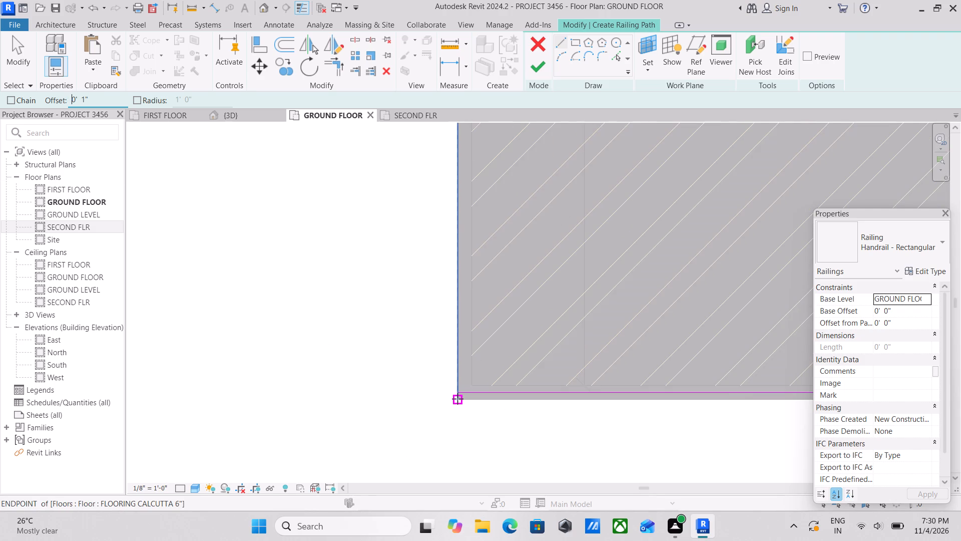
{"action": "left_click", "coordinate": [457, 399]}
{"action": "key", "text": "space"}
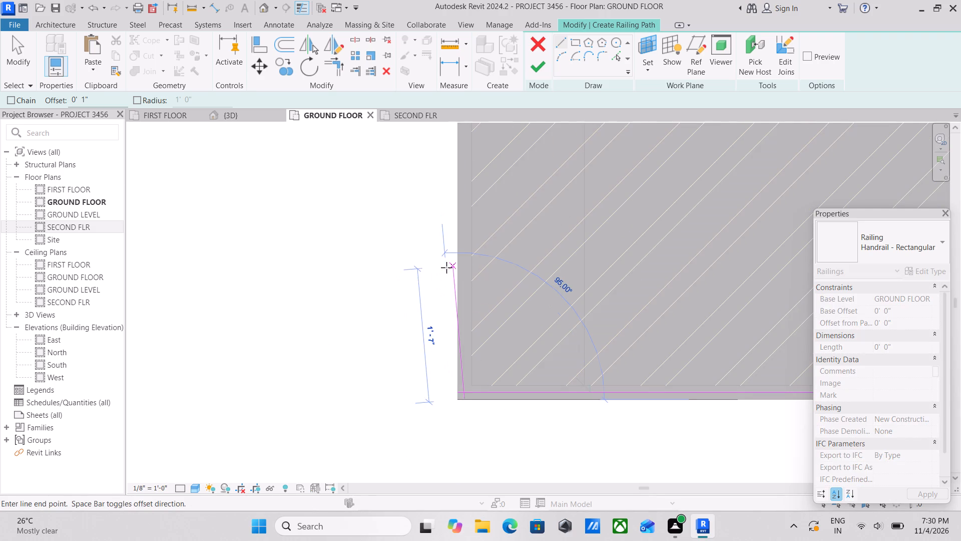
{"action": "middle_click_drag", "start_coordinate": [446, 267], "coordinate": [481, 375]}
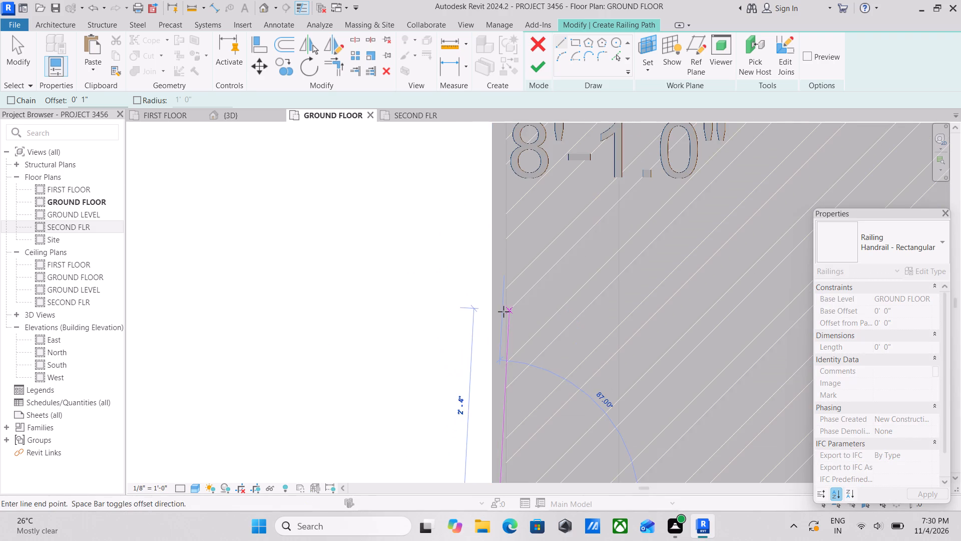
{"action": "middle_click_drag", "start_coordinate": [504, 312], "coordinate": [484, 425]}
{"action": "scroll", "coordinate": [470, 185], "scroll_direction": "down", "scroll_amount": 1}
{"action": "middle_click_drag", "start_coordinate": [470, 185], "coordinate": [480, 358]}
{"action": "scroll", "coordinate": [480, 335], "scroll_direction": "up", "scroll_amount": 1}
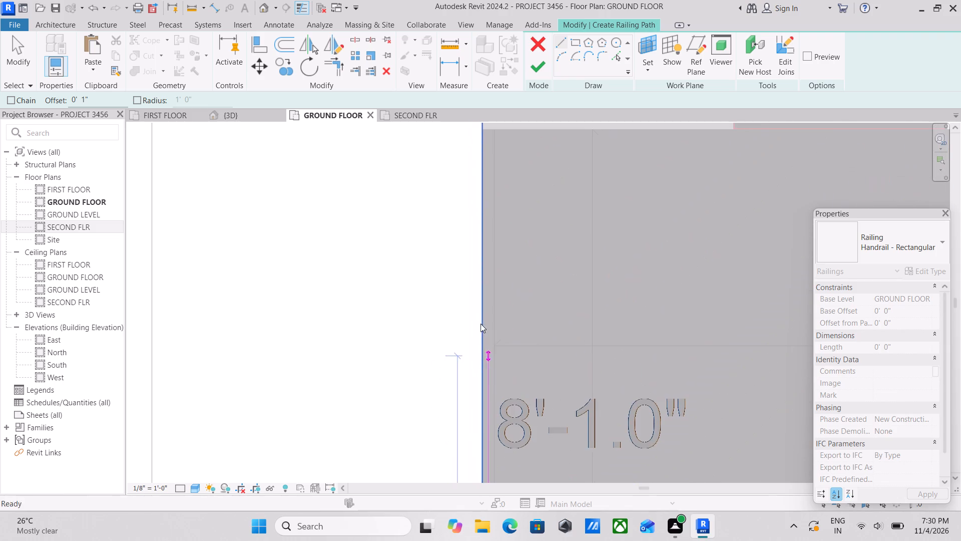
{"action": "scroll", "coordinate": [482, 253], "scroll_direction": "down", "scroll_amount": 3}
{"action": "middle_click_drag", "start_coordinate": [482, 253], "coordinate": [484, 372]}
{"action": "scroll", "coordinate": [486, 273], "scroll_direction": "up", "scroll_amount": 3}
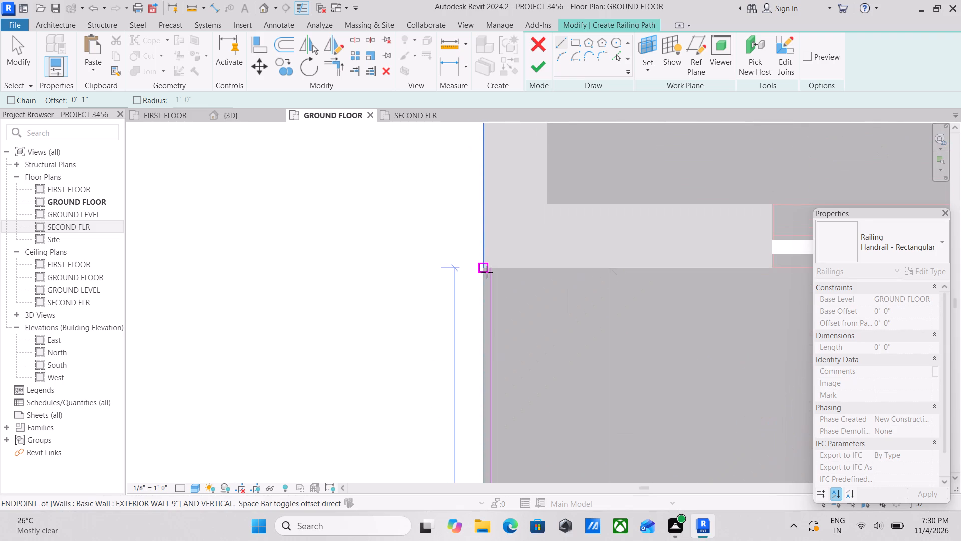
{"action": "left_click", "coordinate": [486, 266]}
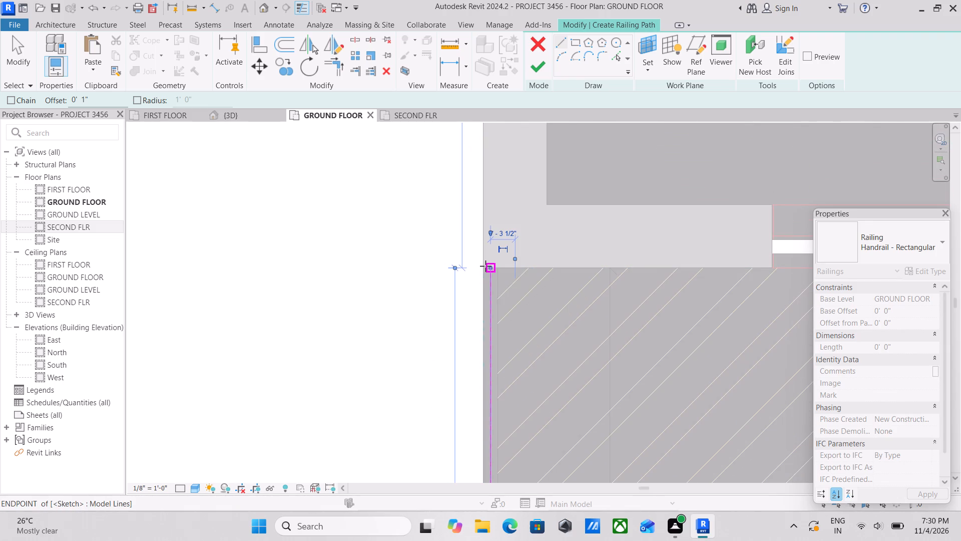
{"action": "key", "text": "Escape"}
{"action": "scroll", "coordinate": [503, 265], "scroll_direction": "down", "scroll_amount": 4}
{"action": "key", "text": "Escape"}
Trim the side and front railing lines to a clean corner at the outer floor corner of the open area.
{"action": "scroll", "coordinate": [539, 293], "scroll_direction": "down", "scroll_amount": 2}
{"action": "middle_click_drag", "start_coordinate": [537, 289], "coordinate": [514, 225]}
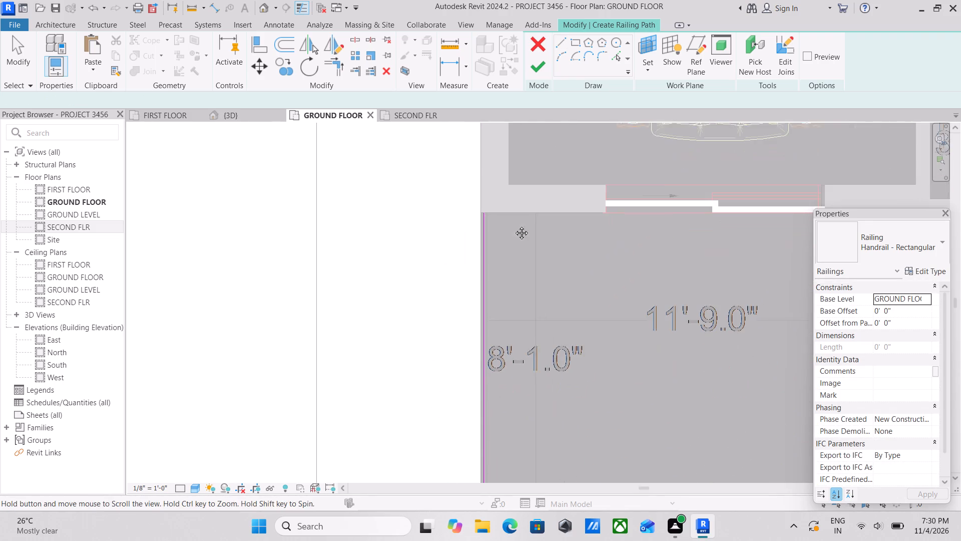
{"action": "middle_click_drag", "start_coordinate": [549, 425], "coordinate": [531, 307]}
{"action": "scroll", "coordinate": [531, 306], "scroll_direction": "up", "scroll_amount": 1}
{"action": "middle_click_drag", "start_coordinate": [550, 392], "coordinate": [532, 334]}
{"action": "scroll", "coordinate": [474, 314], "scroll_direction": "up", "scroll_amount": 2}
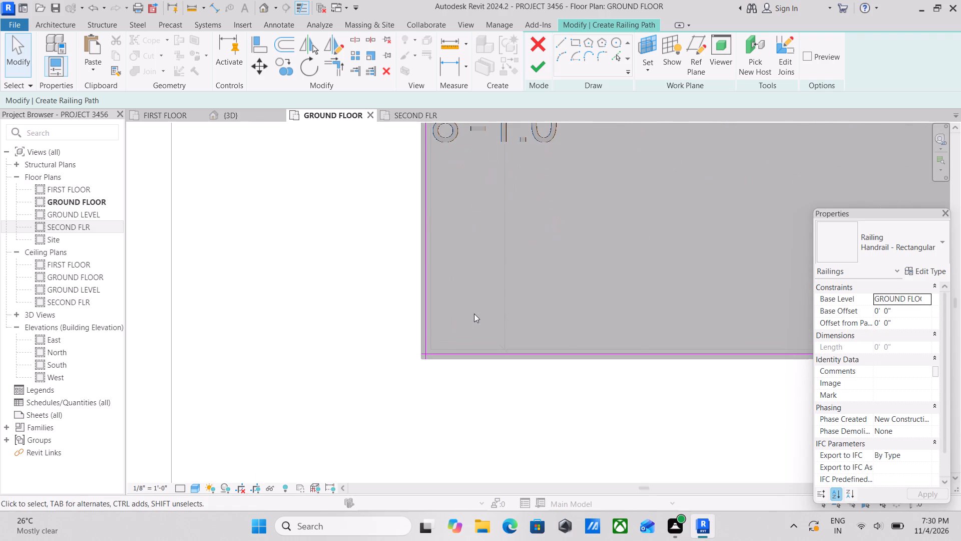
{"action": "type", "text": "tr"}
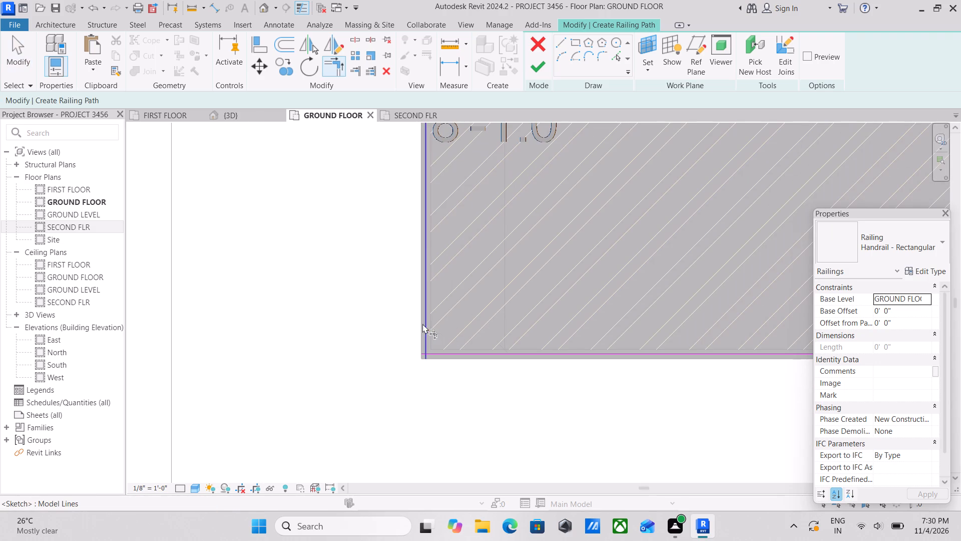
{"action": "left_click", "coordinate": [428, 323]}
{"action": "left_click", "coordinate": [447, 353]}
{"action": "key", "text": "Escape"}
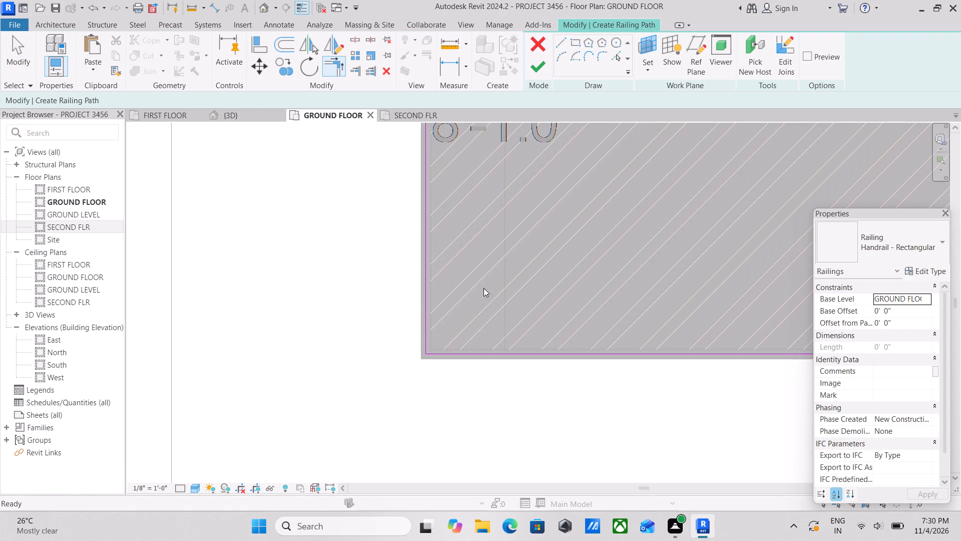
{"action": "key", "text": "Escape"}
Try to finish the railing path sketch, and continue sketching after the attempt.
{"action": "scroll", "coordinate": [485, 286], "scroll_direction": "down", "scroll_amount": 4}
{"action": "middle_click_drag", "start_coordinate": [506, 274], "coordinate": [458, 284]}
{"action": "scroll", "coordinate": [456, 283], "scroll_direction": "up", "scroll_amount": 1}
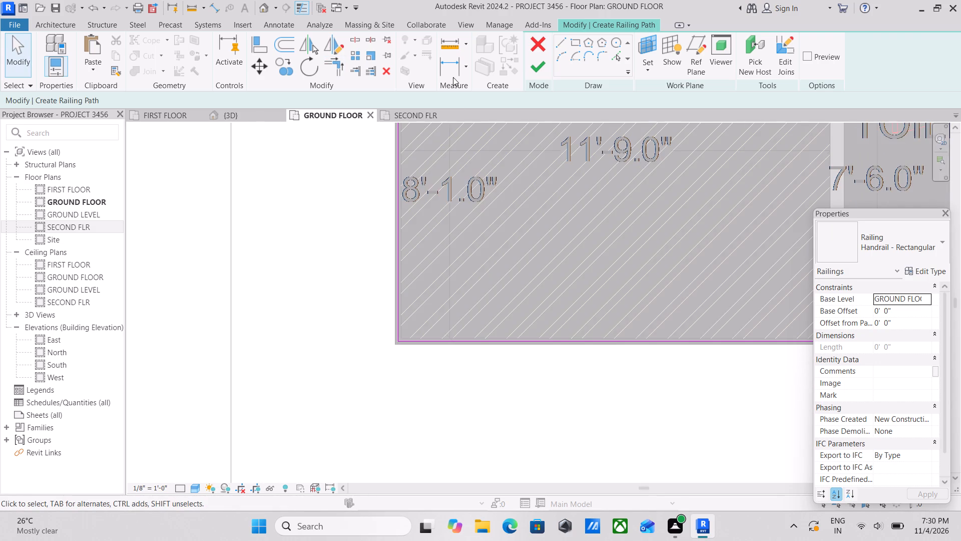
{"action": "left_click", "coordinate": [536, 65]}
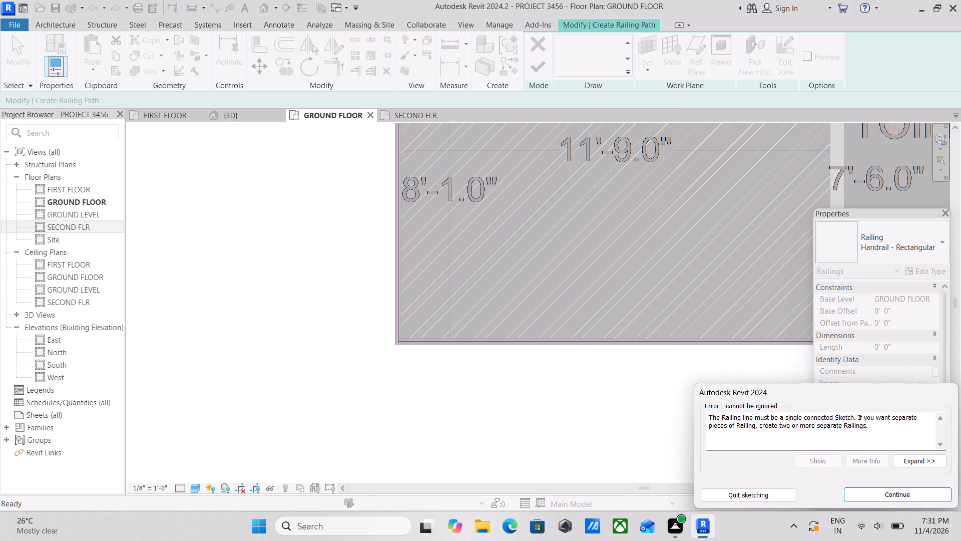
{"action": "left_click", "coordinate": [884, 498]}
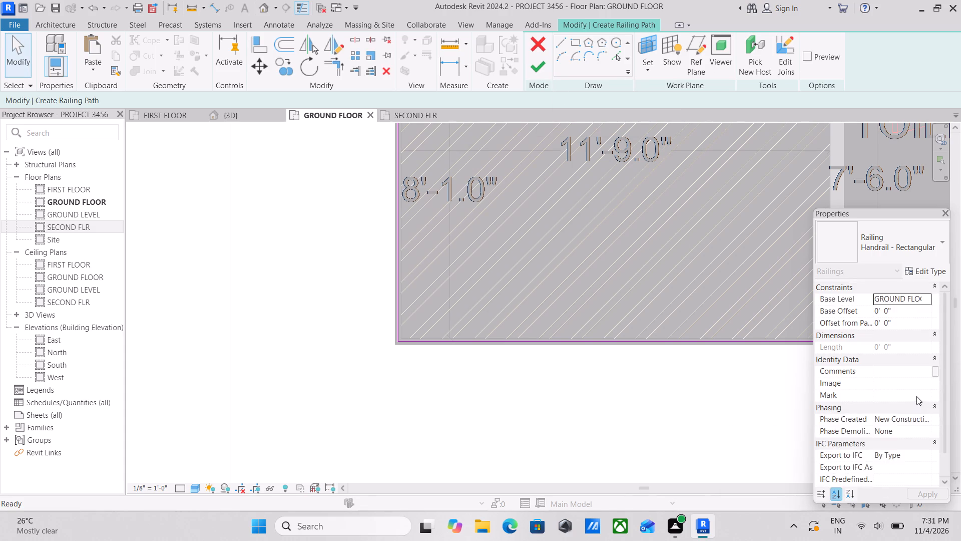
Set the railing's base level to SECOND FLR and try to finish the sketch again.
{"action": "scroll", "coordinate": [916, 396], "scroll_direction": "down", "scroll_amount": 2}
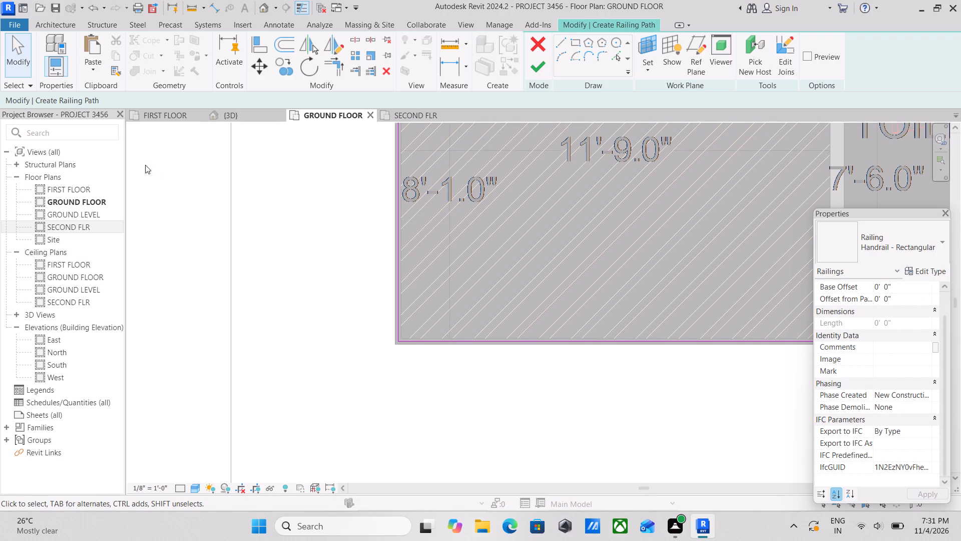
{"action": "scroll", "coordinate": [898, 405], "scroll_direction": "down", "scroll_amount": 2}
{"action": "scroll", "coordinate": [895, 405], "scroll_direction": "up", "scroll_amount": 3}
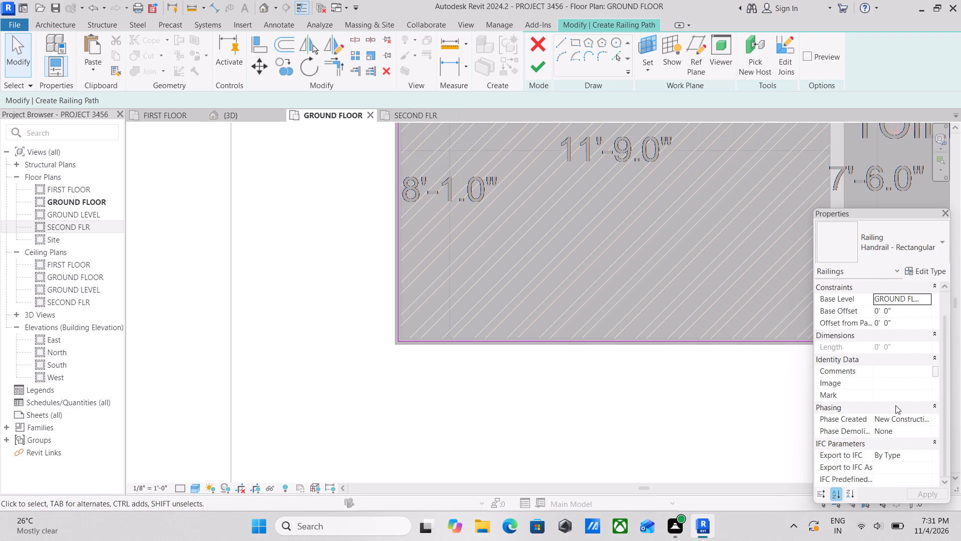
{"action": "scroll", "coordinate": [895, 406], "scroll_direction": "up", "scroll_amount": 2}
{"action": "left_click", "coordinate": [917, 302]}
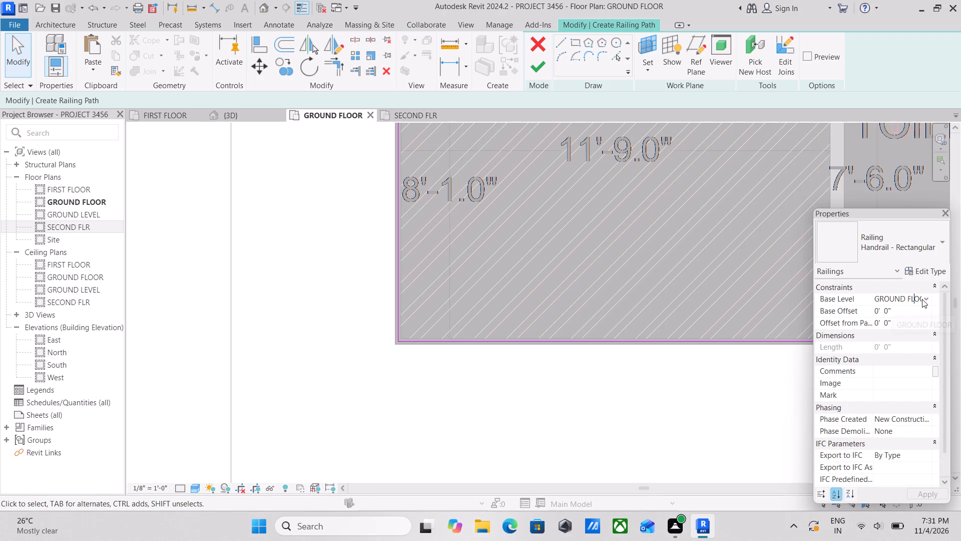
{"action": "left_click", "coordinate": [923, 299]}
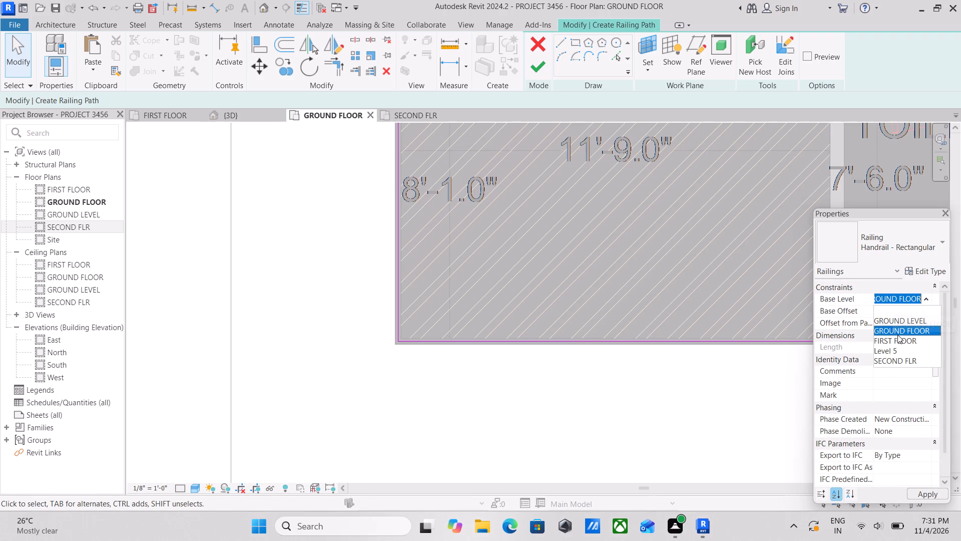
{"action": "left_click", "coordinate": [898, 360]}
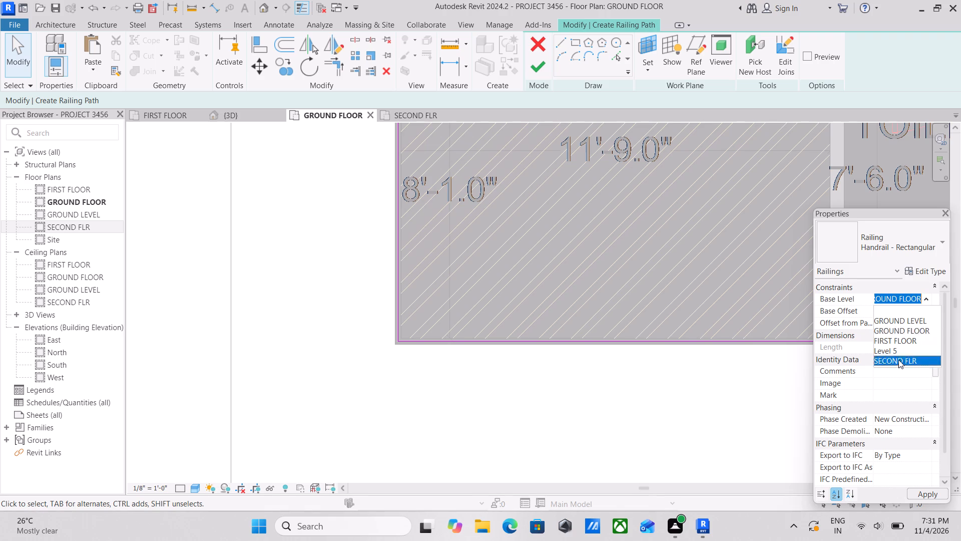
{"action": "left_click", "coordinate": [534, 65]}
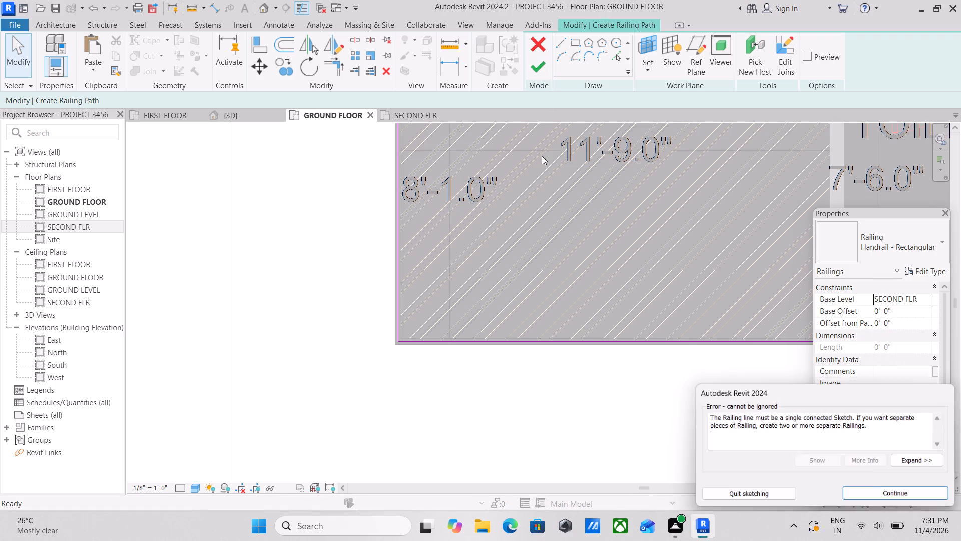
{"action": "left_click", "coordinate": [861, 492]}
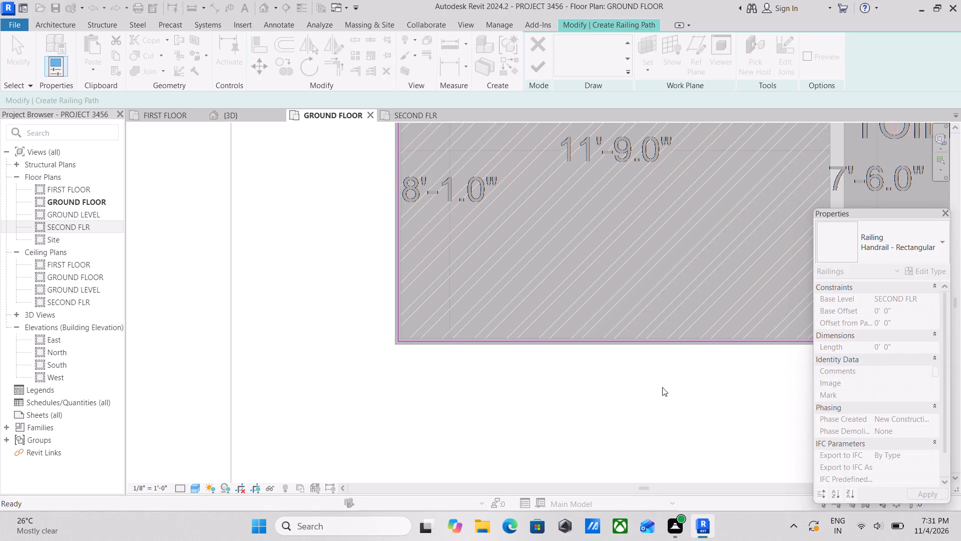
Delete the front and side railing lines around the 11'-9" by 8'-1" open area, and finish the sketch with the remaining path.
{"action": "left_click", "coordinate": [595, 343]}
{"action": "right_click", "coordinate": [595, 343]}
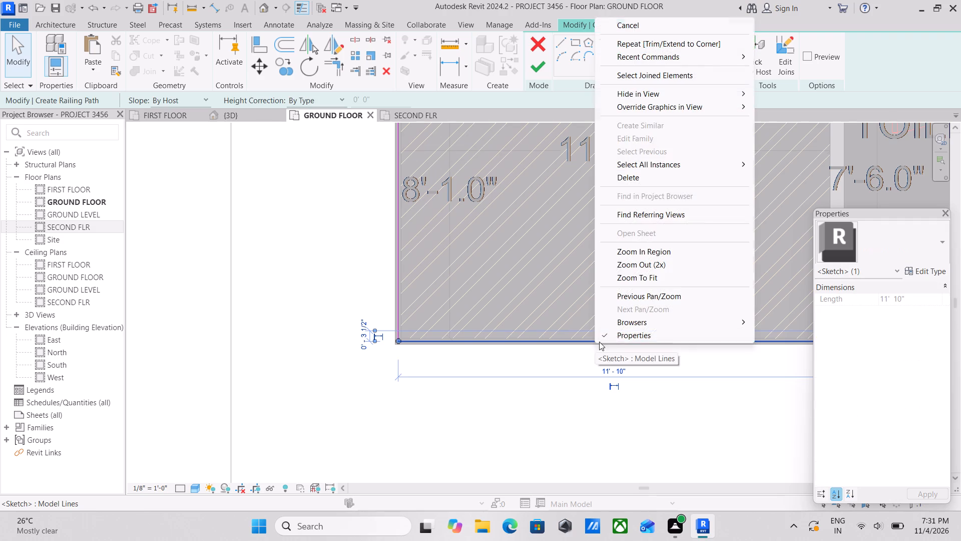
{"action": "left_click", "coordinate": [620, 183]}
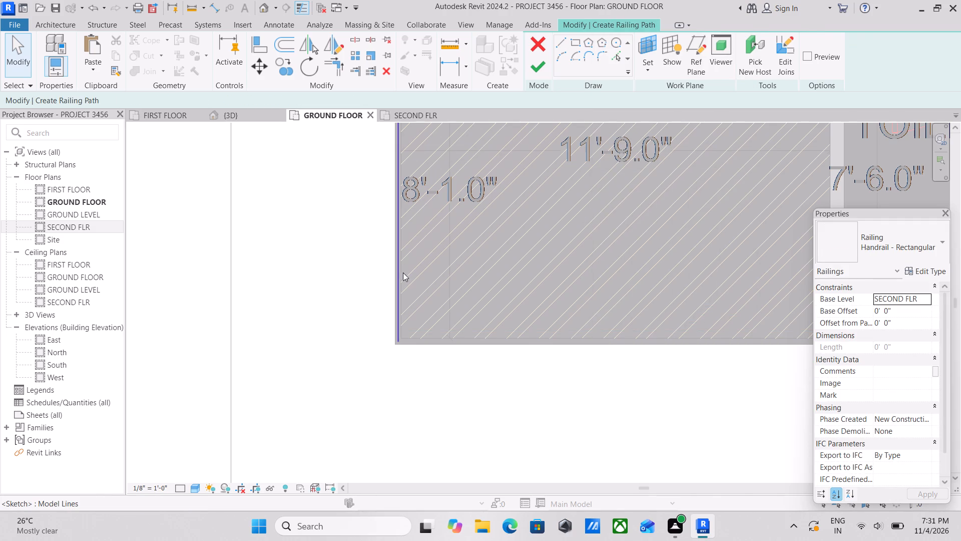
{"action": "left_click", "coordinate": [395, 274]}
{"action": "right_click", "coordinate": [395, 274]}
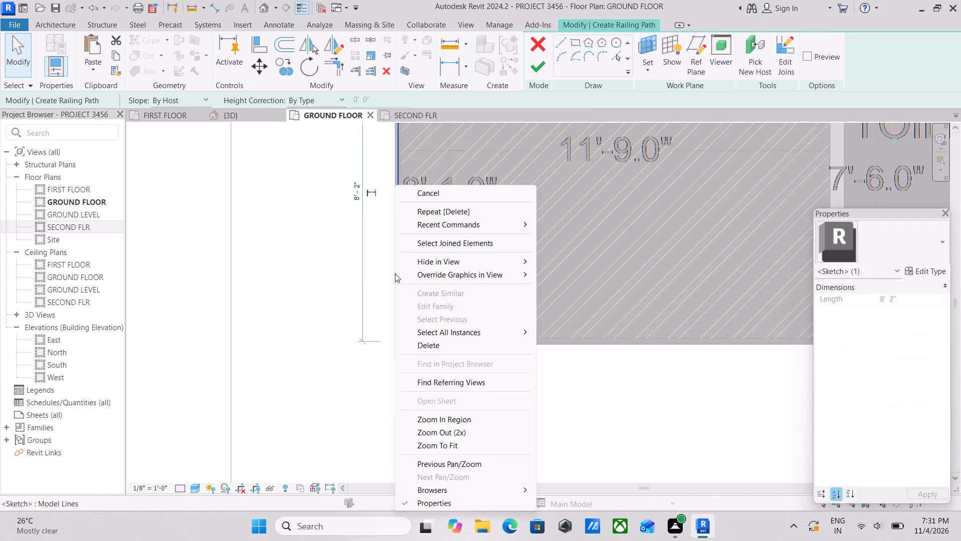
{"action": "left_click", "coordinate": [430, 345]}
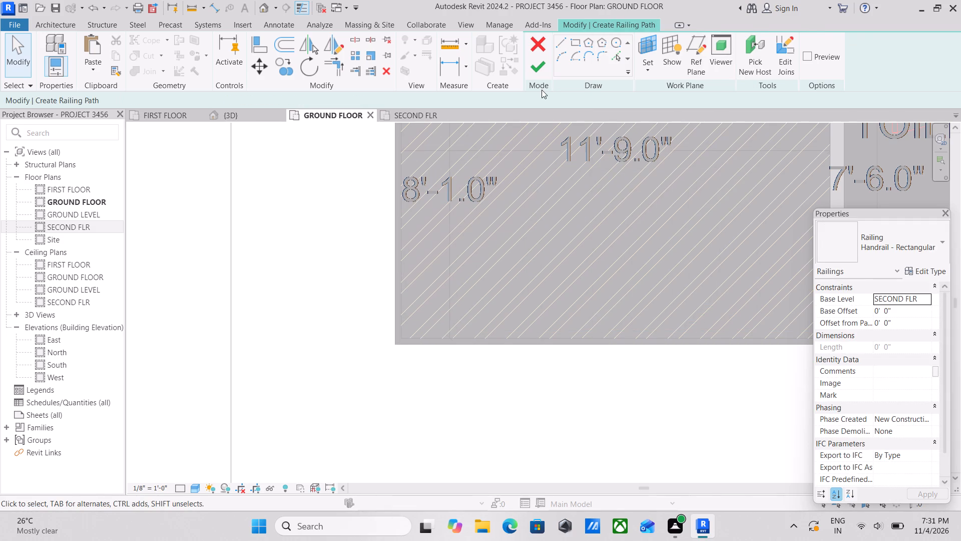
{"action": "left_click", "coordinate": [537, 66]}
In the 3D view, copy the railing at SECOND FLR and paste it aligned to the FIRST FLOOR level.
{"action": "scroll", "coordinate": [469, 293], "scroll_direction": "down", "scroll_amount": 2}
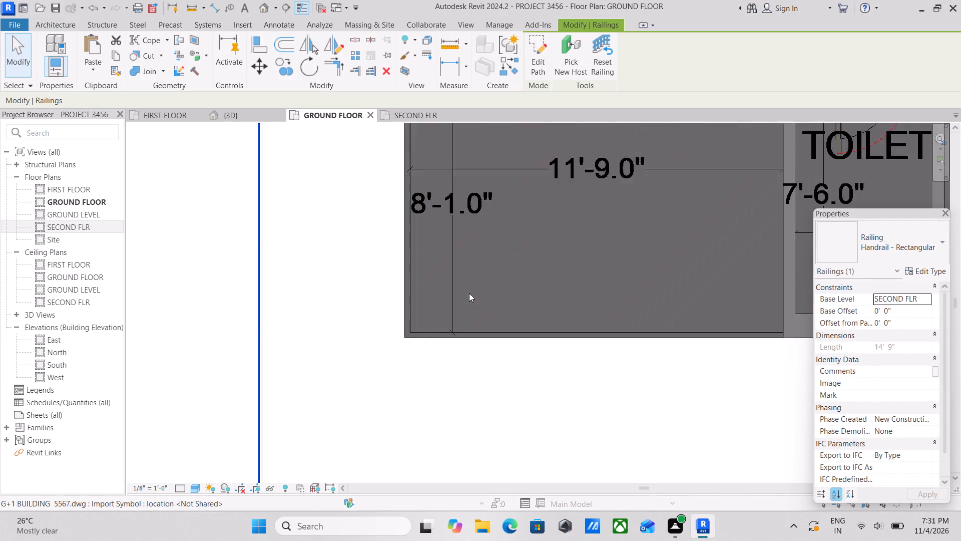
{"action": "middle_click_drag", "start_coordinate": [469, 293], "coordinate": [365, 537]}
{"action": "scroll", "coordinate": [400, 400], "scroll_direction": "down", "scroll_amount": 9}
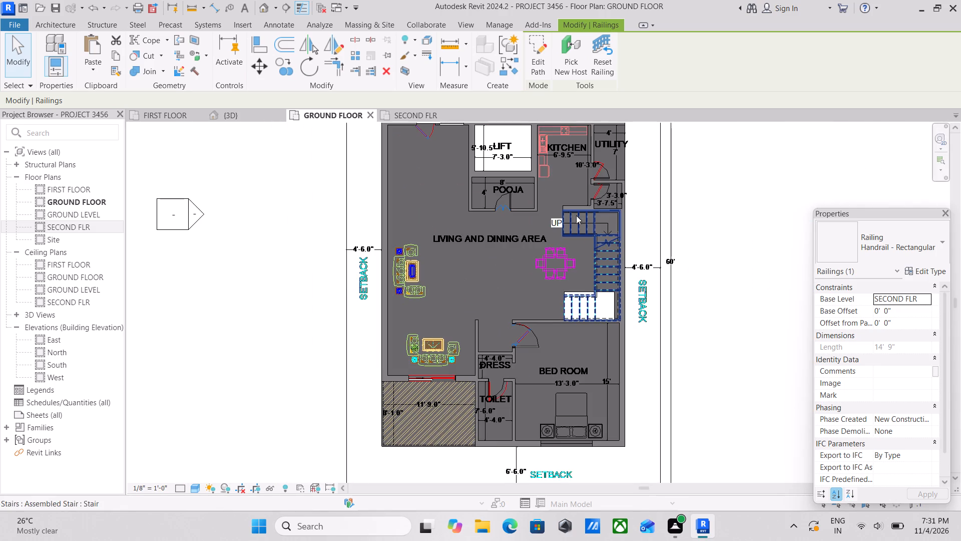
{"action": "left_click", "coordinate": [232, 114]}
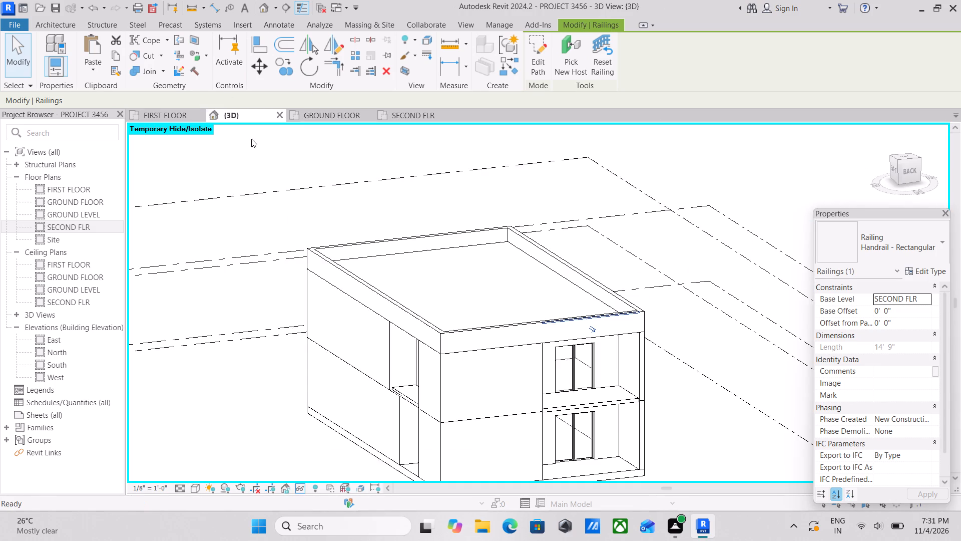
{"action": "scroll", "coordinate": [437, 363], "scroll_direction": "down", "scroll_amount": 1}
{"action": "scroll", "coordinate": [493, 392], "scroll_direction": "down", "scroll_amount": 1}
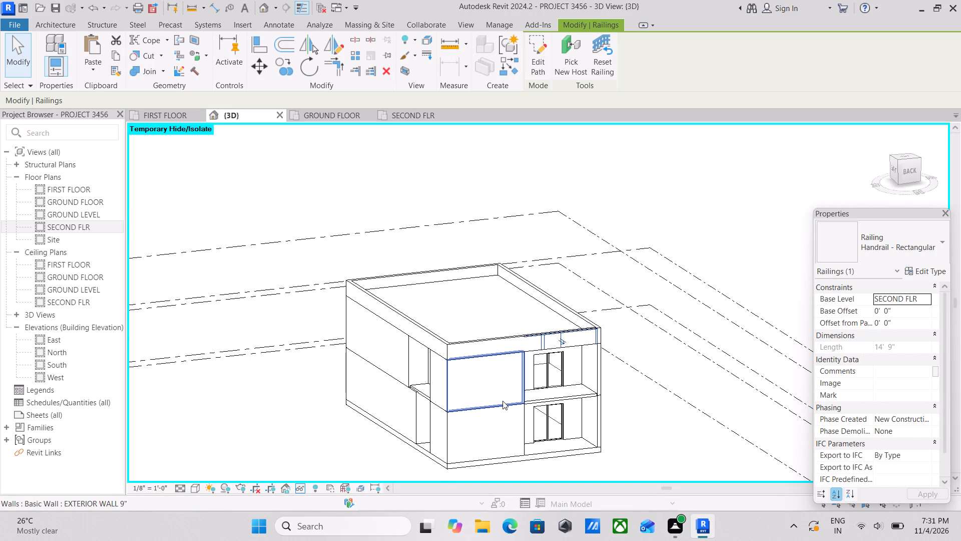
{"action": "middle_click_drag", "start_coordinate": [503, 401], "coordinate": [320, 362], "text": "shift"}
{"action": "middle_click_drag", "start_coordinate": [513, 387], "coordinate": [539, 426], "text": "shift"}
{"action": "middle_click_drag", "start_coordinate": [583, 377], "coordinate": [413, 388]}
{"action": "middle_click_drag", "start_coordinate": [425, 380], "coordinate": [584, 413], "text": "shift"}
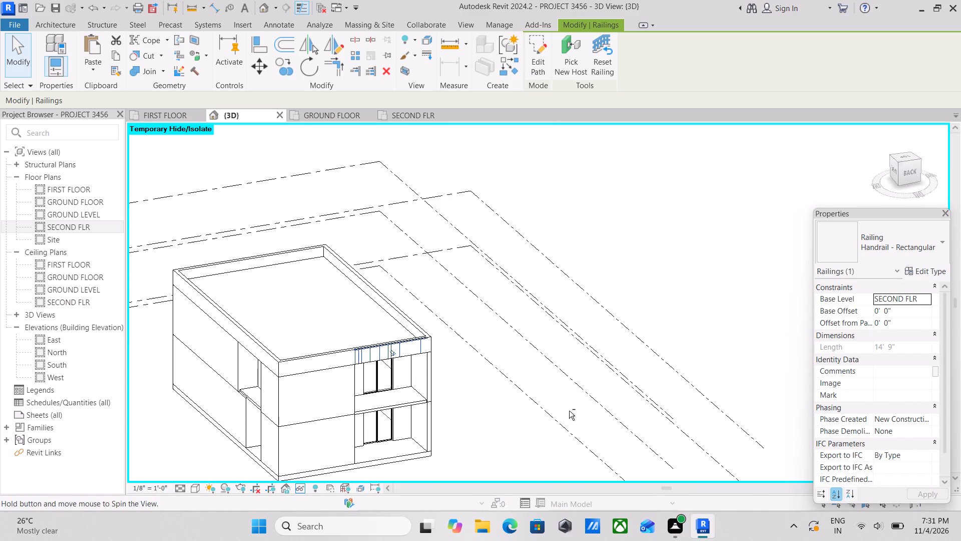
{"action": "middle_click", "coordinate": [439, 362]}
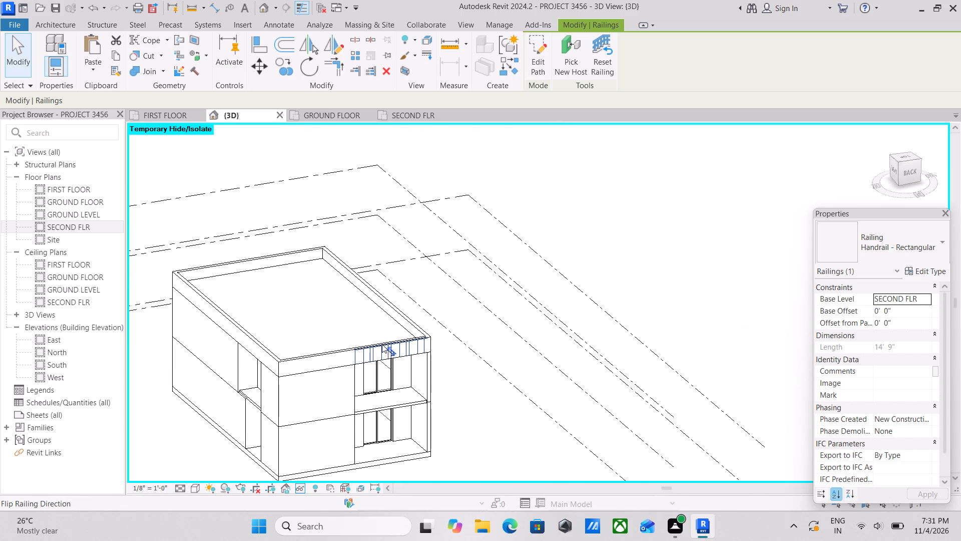
{"action": "left_click", "coordinate": [380, 343]}
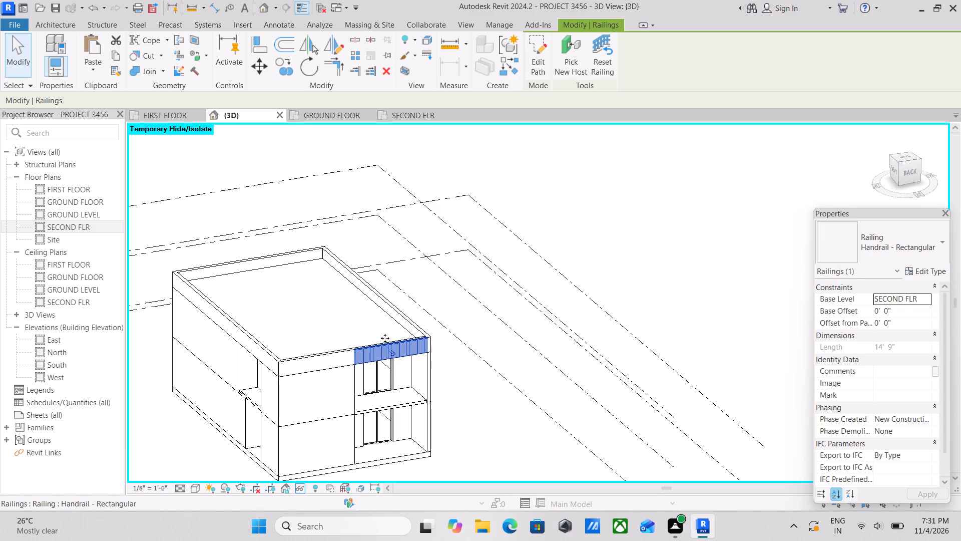
{"action": "left_click", "coordinate": [115, 53]}
{"action": "left_click", "coordinate": [102, 65]}
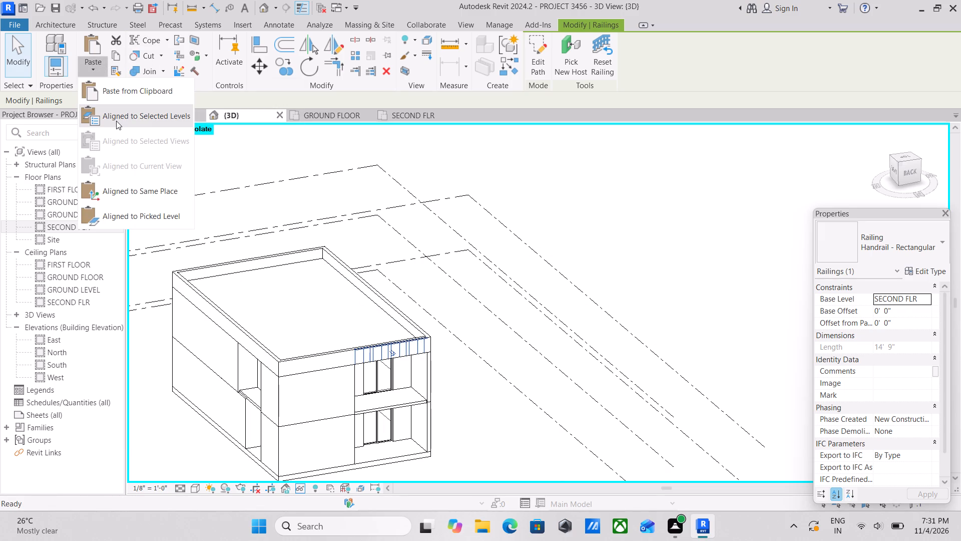
{"action": "left_click", "coordinate": [117, 121]}
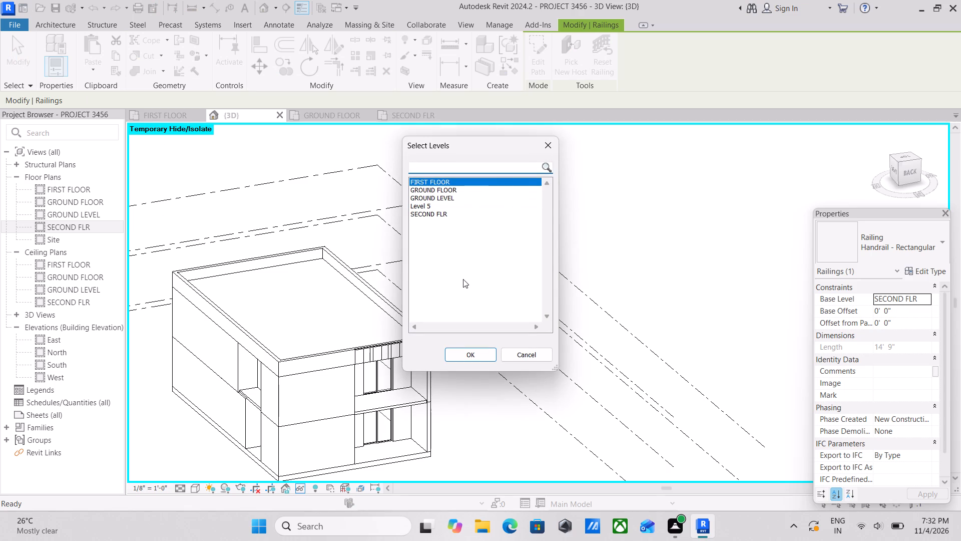
{"action": "left_click", "coordinate": [476, 355]}
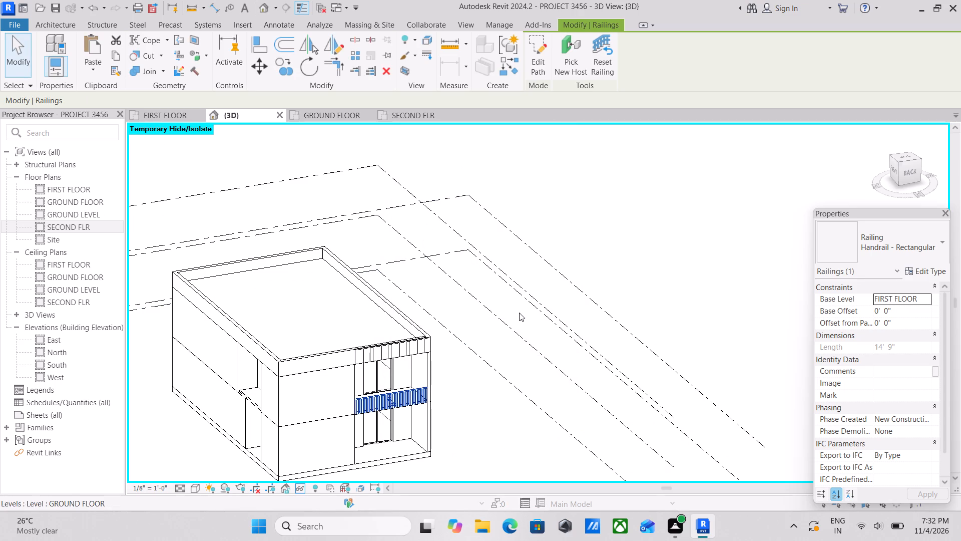
{"action": "scroll", "coordinate": [519, 316], "scroll_direction": "down", "scroll_amount": 2}
{"action": "key", "text": "Escape"}
{"action": "scroll", "coordinate": [520, 309], "scroll_direction": "down", "scroll_amount": 2}
{"action": "middle_click_drag", "start_coordinate": [520, 309], "coordinate": [512, 342]}
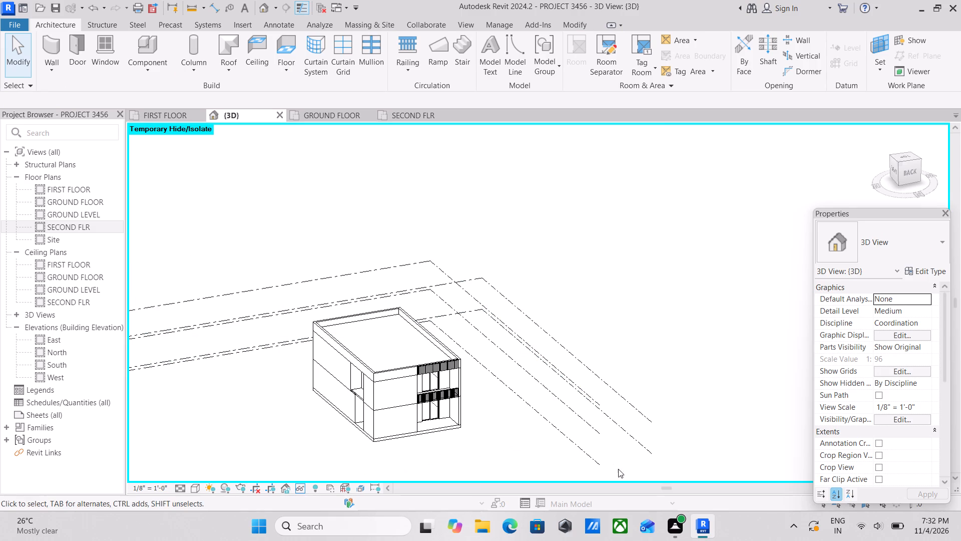
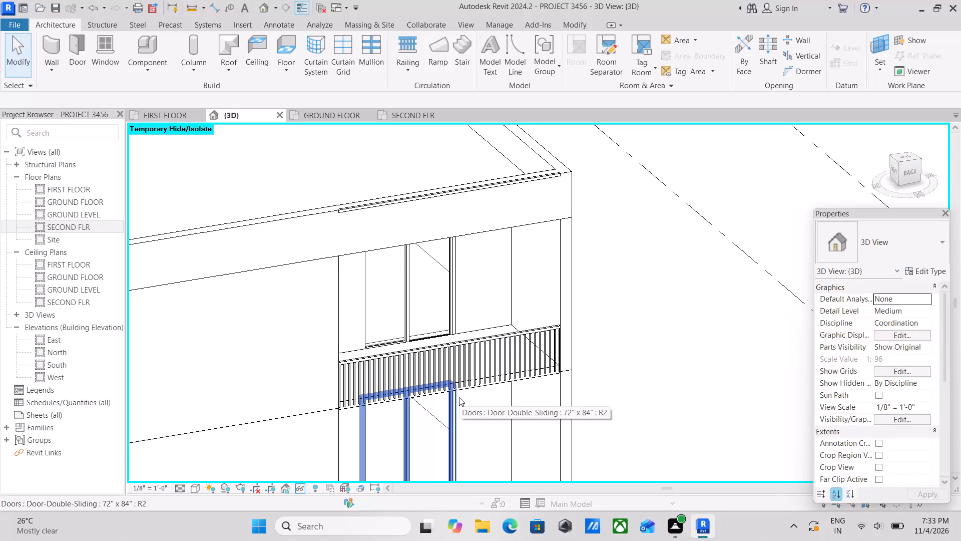
Delete the railing at SECOND FLR on the back of the building in the 3D view.
{"action": "scroll", "coordinate": [509, 329], "scroll_direction": "down", "scroll_amount": 2}
{"action": "middle_click_drag", "start_coordinate": [509, 329], "coordinate": [535, 341]}
{"action": "key", "text": "Escape"}
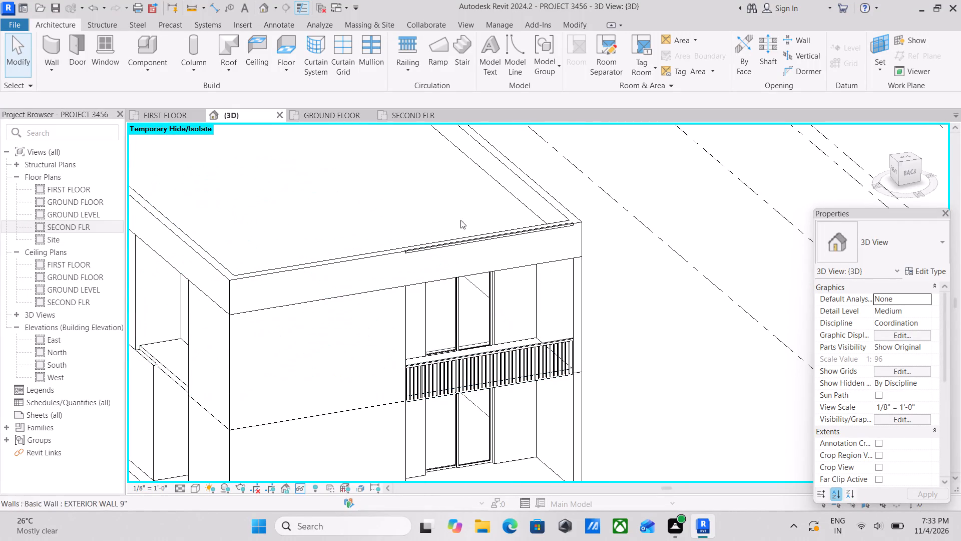
{"action": "left_click", "coordinate": [435, 247]}
{"action": "right_click", "coordinate": [435, 247]}
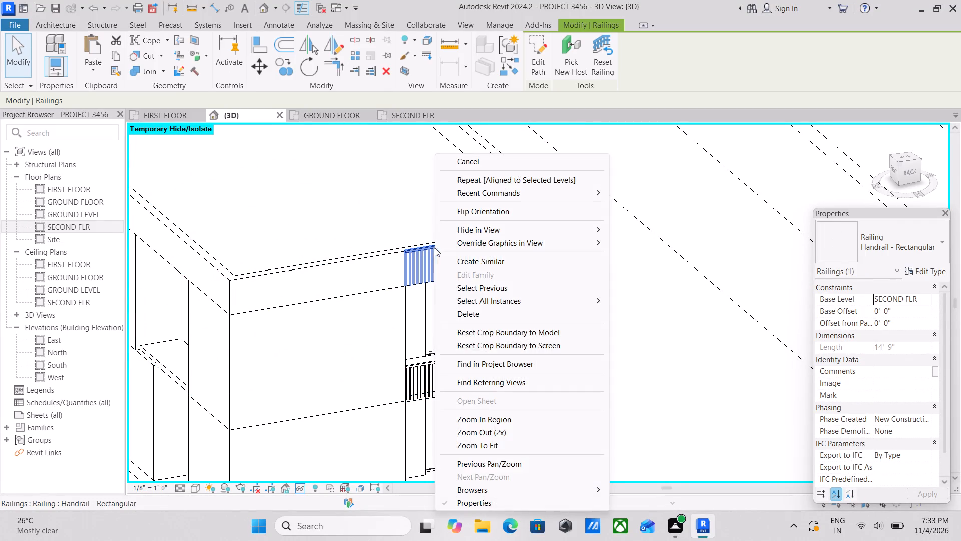
{"action": "left_click", "coordinate": [466, 311]}
Examine the building from its other sides in 3D and review the SECOND FLR, GROUND FLOOR and FIRST FLOOR plans, including the balcony.
{"action": "middle_click_drag", "start_coordinate": [491, 362], "coordinate": [484, 280]}
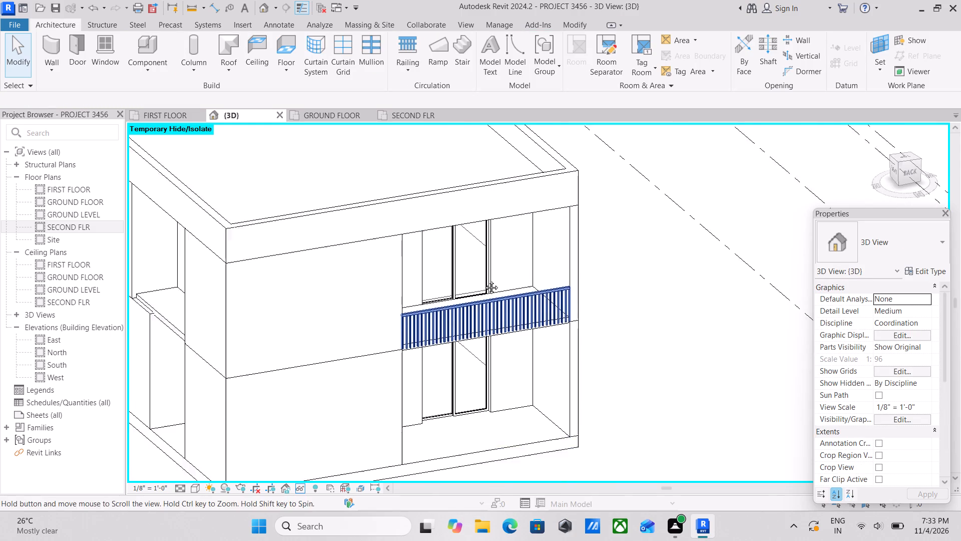
{"action": "middle_click_drag", "start_coordinate": [484, 280], "coordinate": [484, 279]}
{"action": "scroll", "coordinate": [495, 360], "scroll_direction": "down", "scroll_amount": 3}
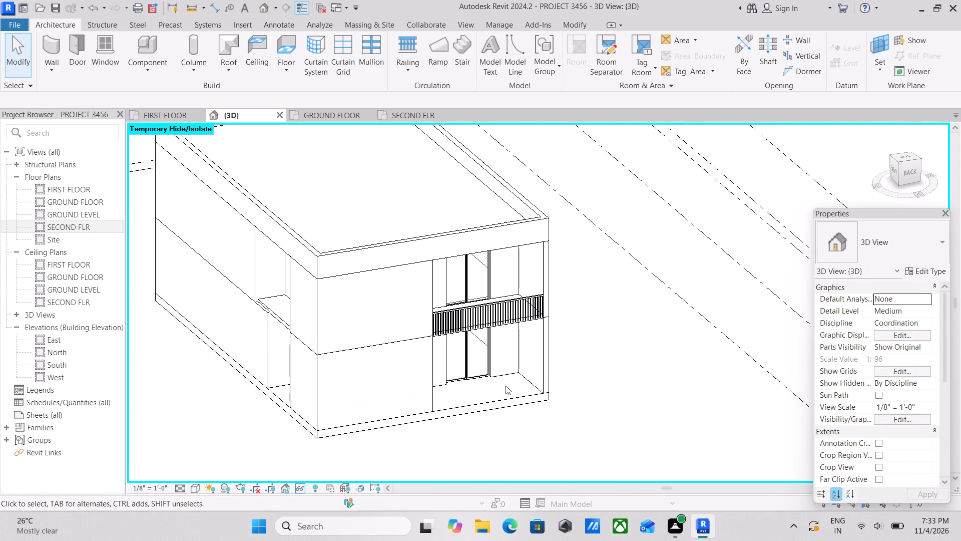
{"action": "middle_click_drag", "start_coordinate": [500, 383], "coordinate": [344, 371], "text": "shift"}
{"action": "middle_click_drag", "start_coordinate": [464, 370], "coordinate": [446, 367], "text": "shift"}
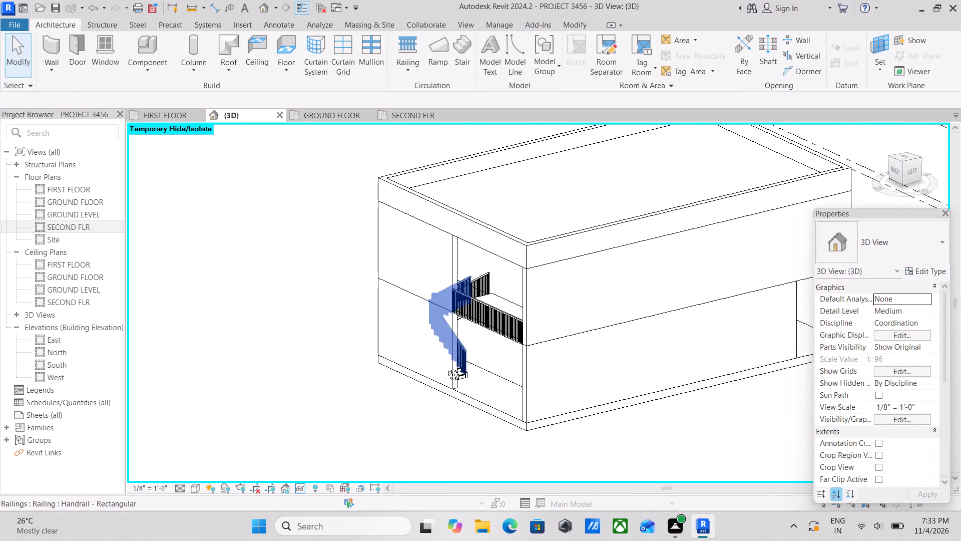
{"action": "middle_click_drag", "start_coordinate": [446, 367], "coordinate": [388, 359], "text": "shift"}
{"action": "middle_click_drag", "start_coordinate": [497, 375], "coordinate": [414, 413]}
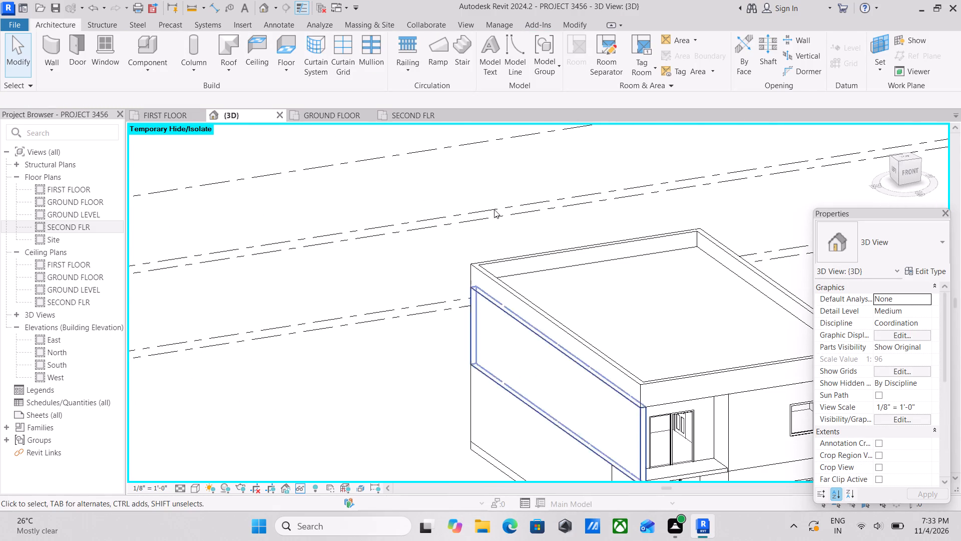
{"action": "left_click", "coordinate": [391, 115]}
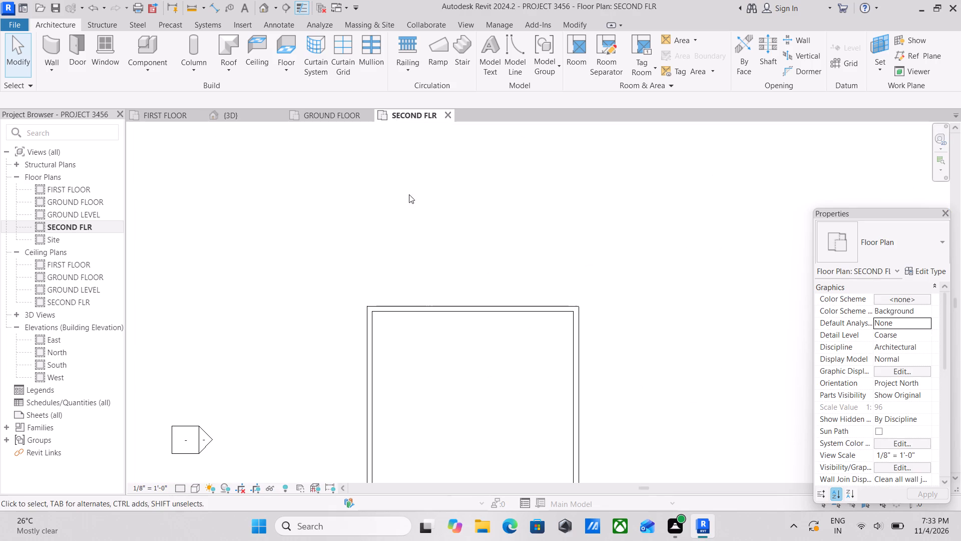
{"action": "scroll", "coordinate": [405, 305], "scroll_direction": "down", "scroll_amount": 3}
{"action": "middle_click_drag", "start_coordinate": [405, 297], "coordinate": [456, 118]}
{"action": "middle_click_drag", "start_coordinate": [452, 170], "coordinate": [446, 245]}
{"action": "left_click", "coordinate": [333, 117]}
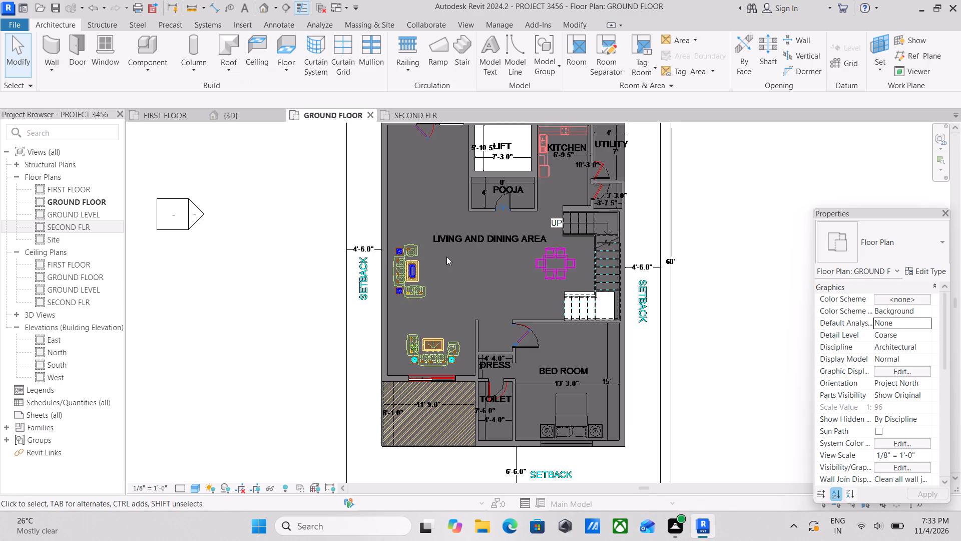
{"action": "scroll", "coordinate": [432, 194], "scroll_direction": "down", "scroll_amount": 1}
{"action": "middle_click_drag", "start_coordinate": [451, 186], "coordinate": [525, 151]}
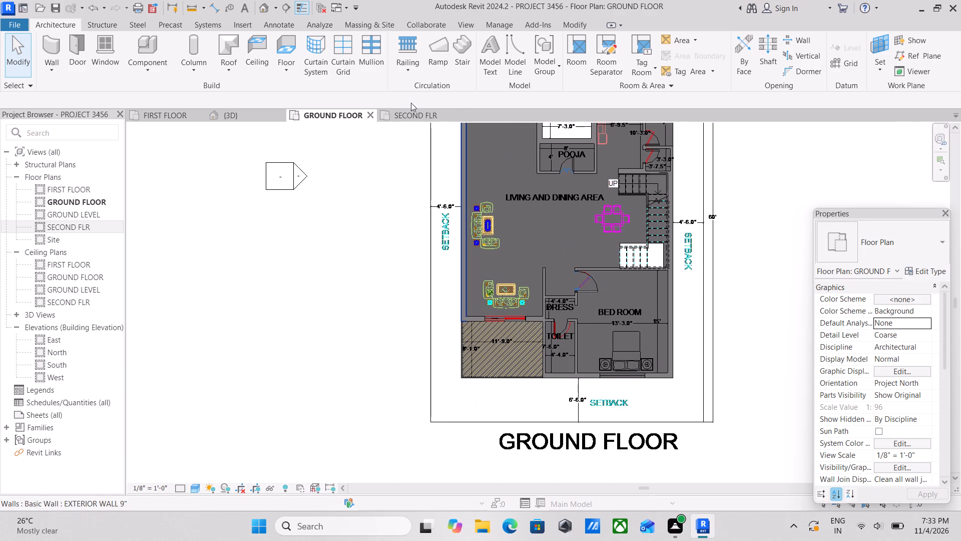
{"action": "left_click", "coordinate": [408, 110]}
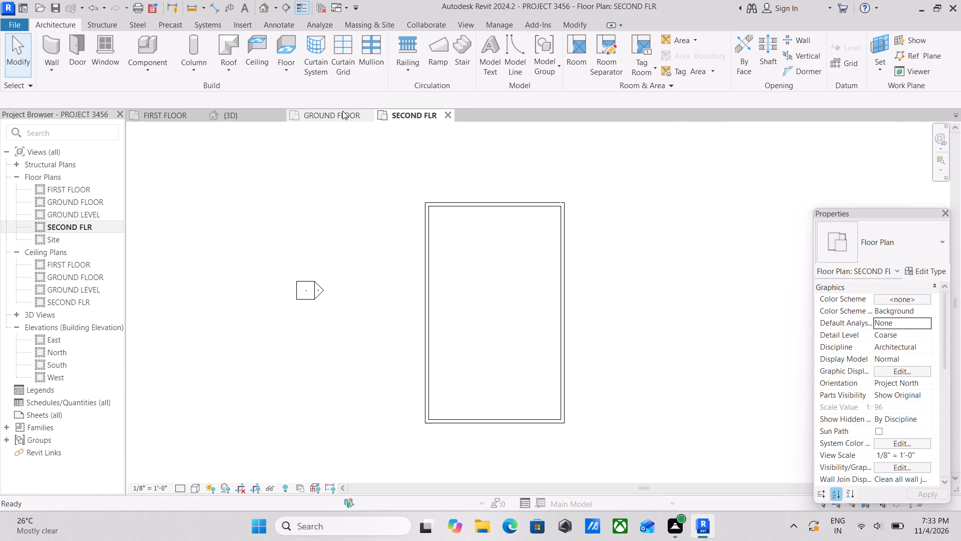
{"action": "left_click", "coordinate": [342, 111]}
{"action": "scroll", "coordinate": [521, 255], "scroll_direction": "down", "scroll_amount": 1}
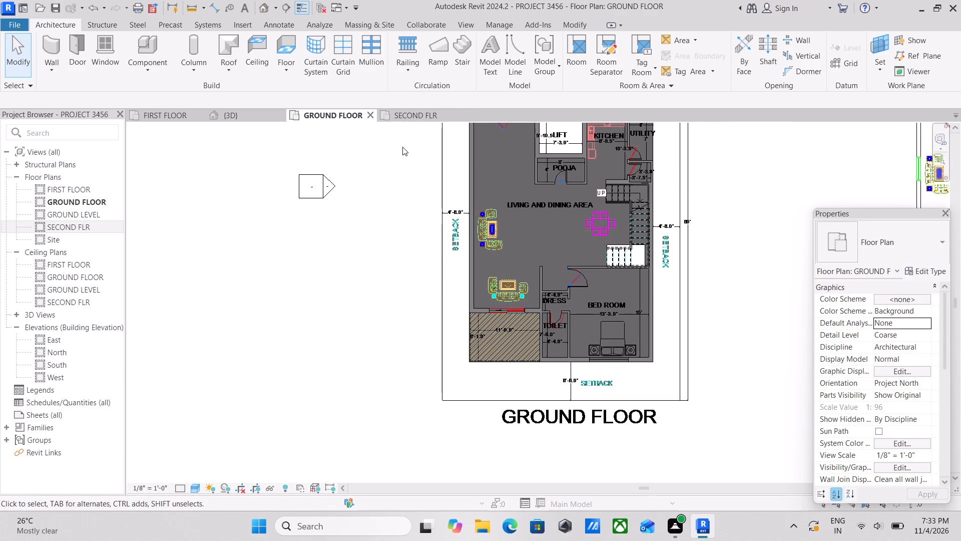
{"action": "left_click", "coordinate": [168, 117]}
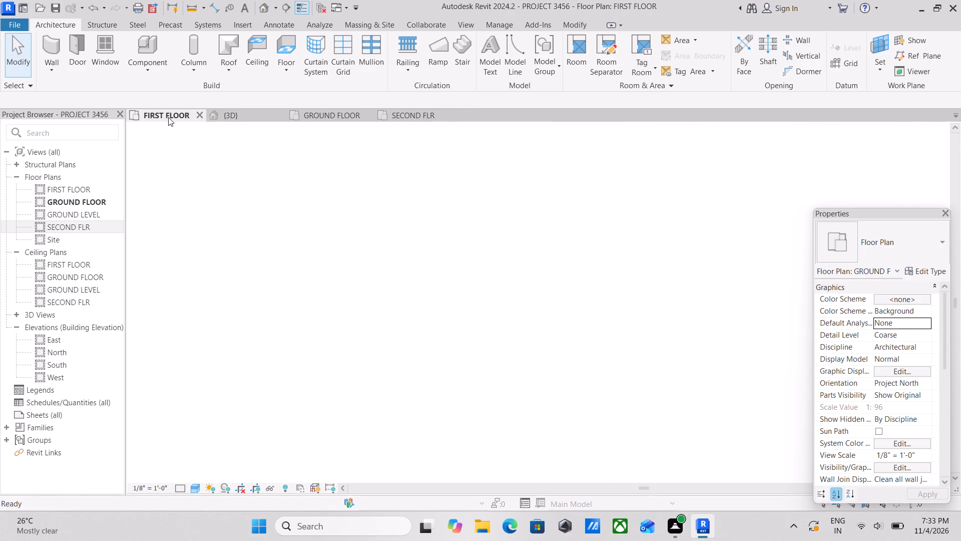
{"action": "middle_click_drag", "start_coordinate": [515, 358], "coordinate": [463, 182]}
{"action": "middle_click_drag", "start_coordinate": [463, 306], "coordinate": [472, 294]}
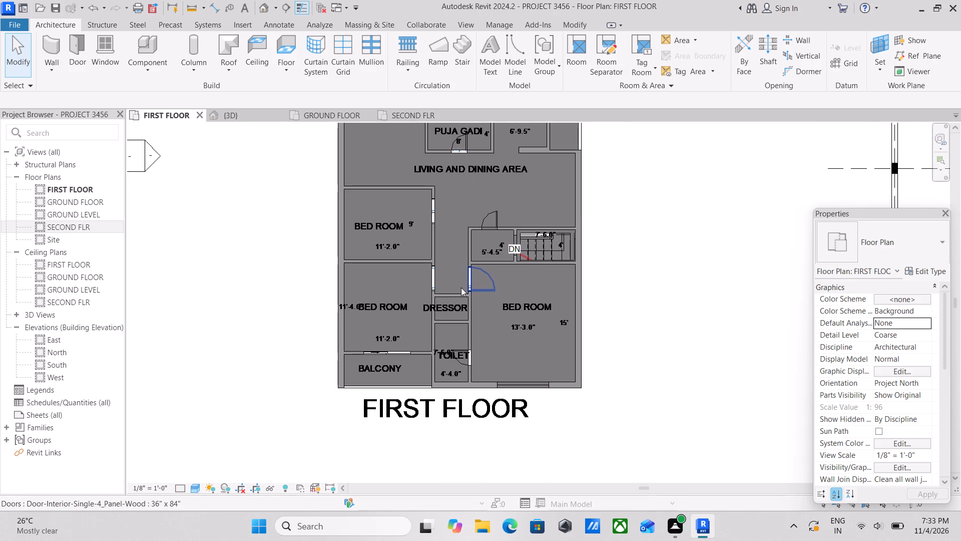
{"action": "middle_click_drag", "start_coordinate": [408, 259], "coordinate": [491, 260]}
{"action": "middle_click_drag", "start_coordinate": [468, 347], "coordinate": [453, 482]}
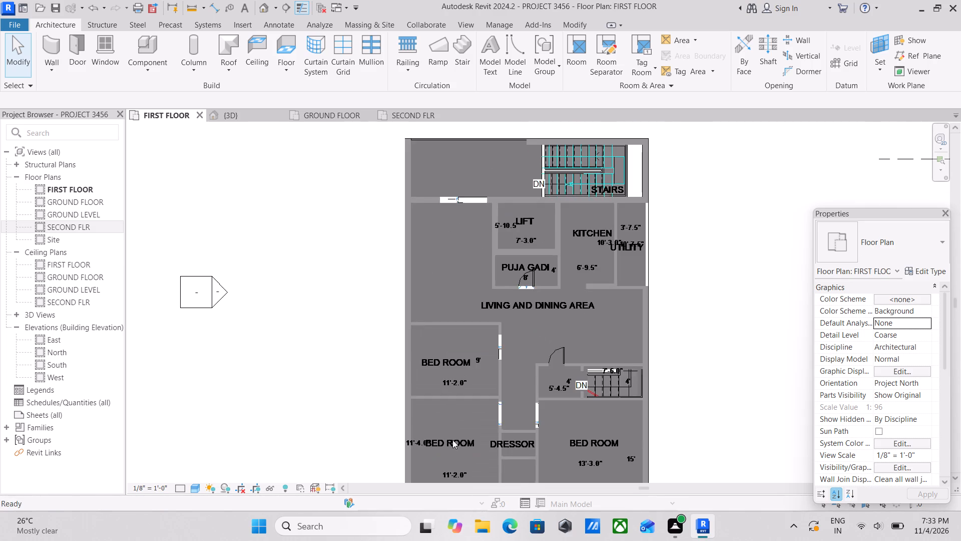
{"action": "scroll", "coordinate": [462, 263], "scroll_direction": "down", "scroll_amount": 1}
{"action": "middle_click_drag", "start_coordinate": [462, 263], "coordinate": [454, 187]}
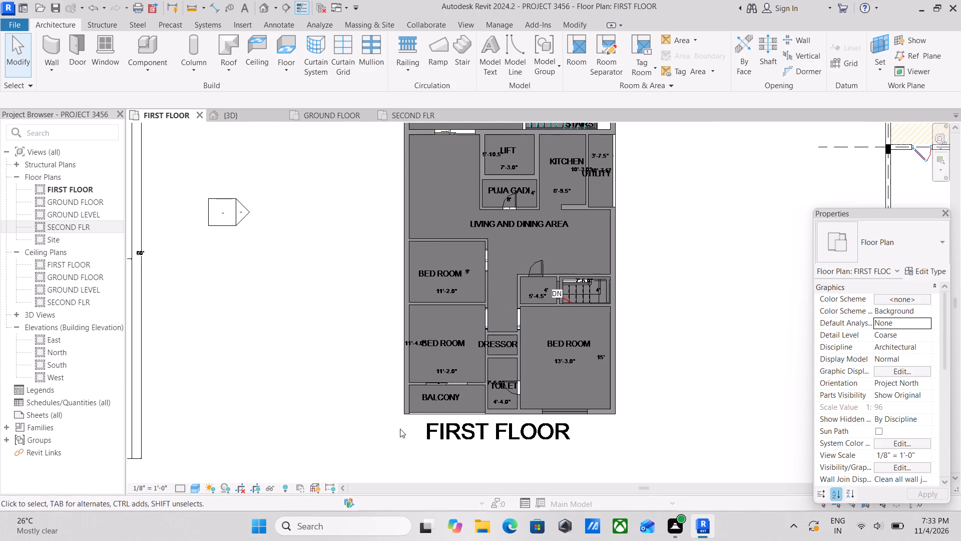
{"action": "scroll", "coordinate": [400, 428], "scroll_direction": "up", "scroll_amount": 3}
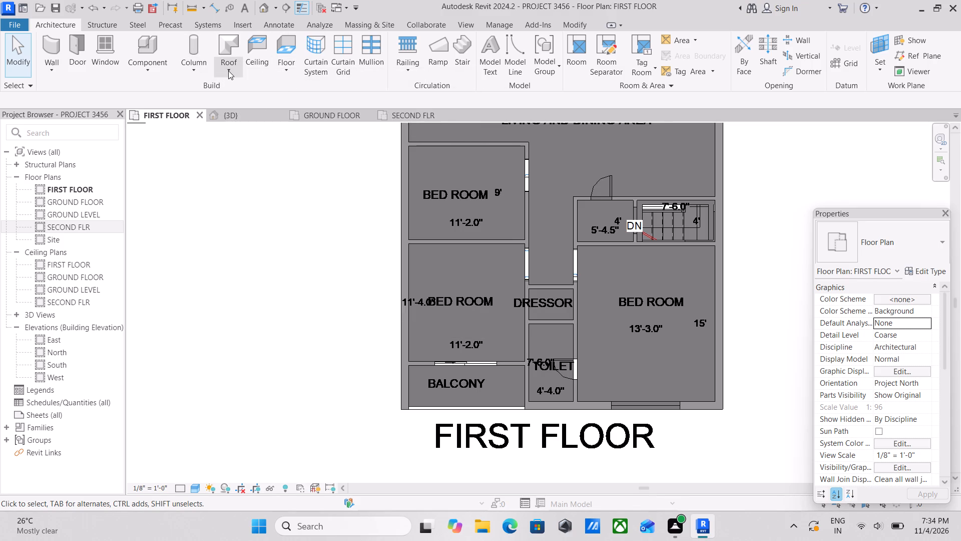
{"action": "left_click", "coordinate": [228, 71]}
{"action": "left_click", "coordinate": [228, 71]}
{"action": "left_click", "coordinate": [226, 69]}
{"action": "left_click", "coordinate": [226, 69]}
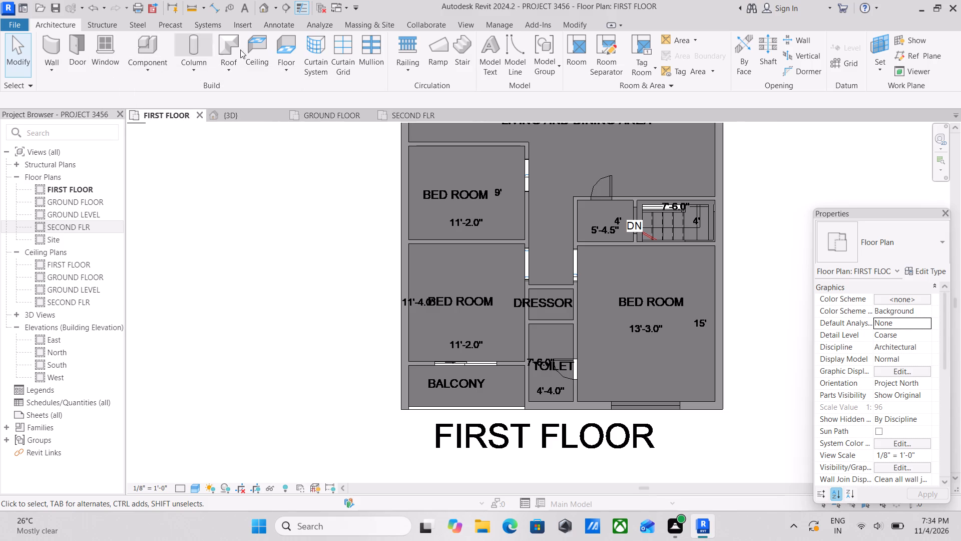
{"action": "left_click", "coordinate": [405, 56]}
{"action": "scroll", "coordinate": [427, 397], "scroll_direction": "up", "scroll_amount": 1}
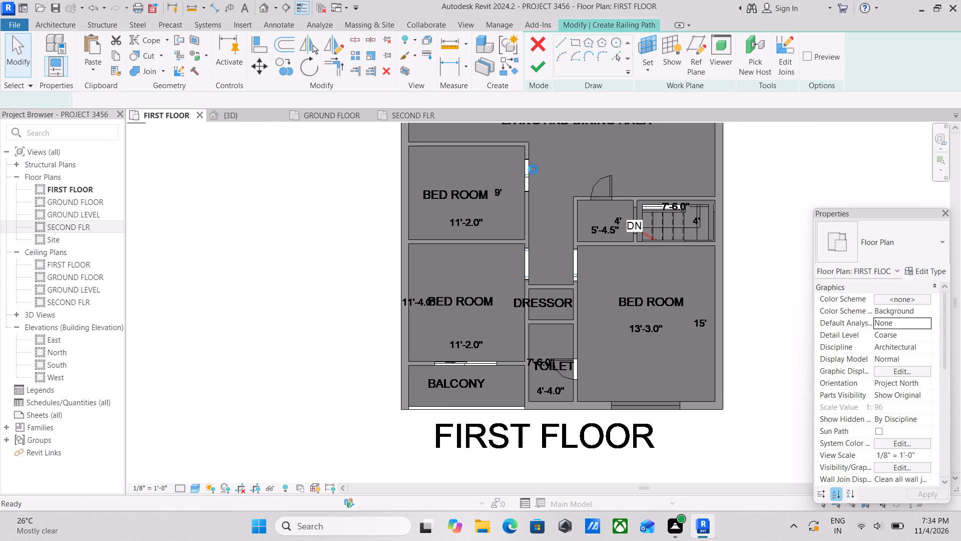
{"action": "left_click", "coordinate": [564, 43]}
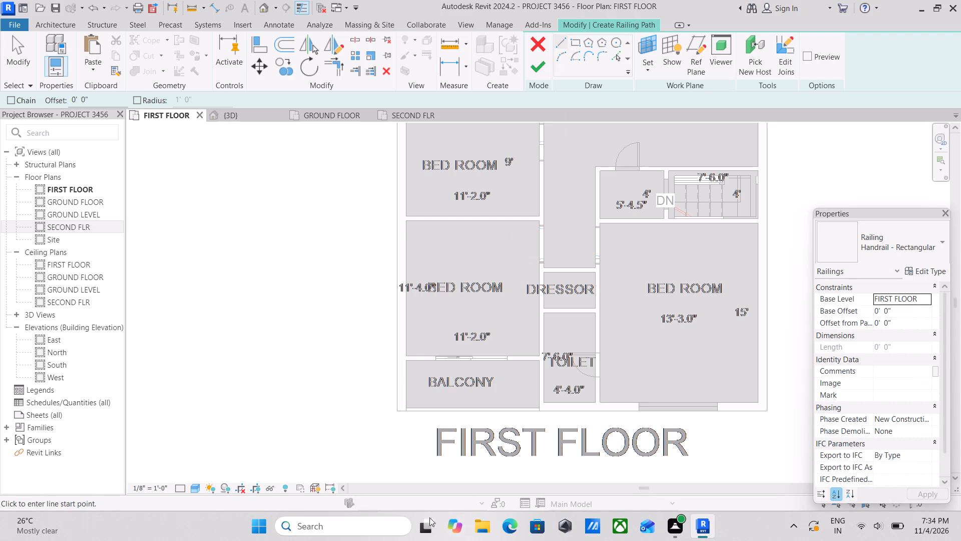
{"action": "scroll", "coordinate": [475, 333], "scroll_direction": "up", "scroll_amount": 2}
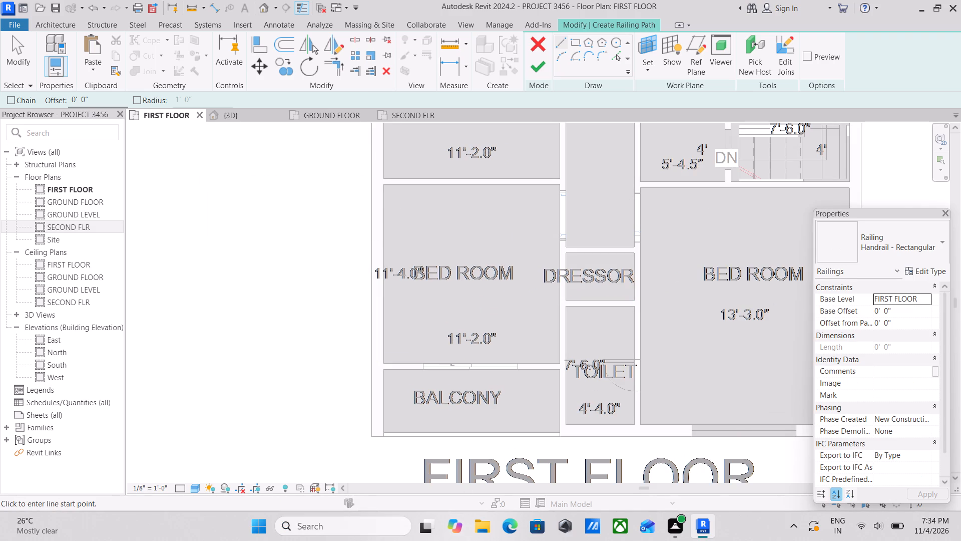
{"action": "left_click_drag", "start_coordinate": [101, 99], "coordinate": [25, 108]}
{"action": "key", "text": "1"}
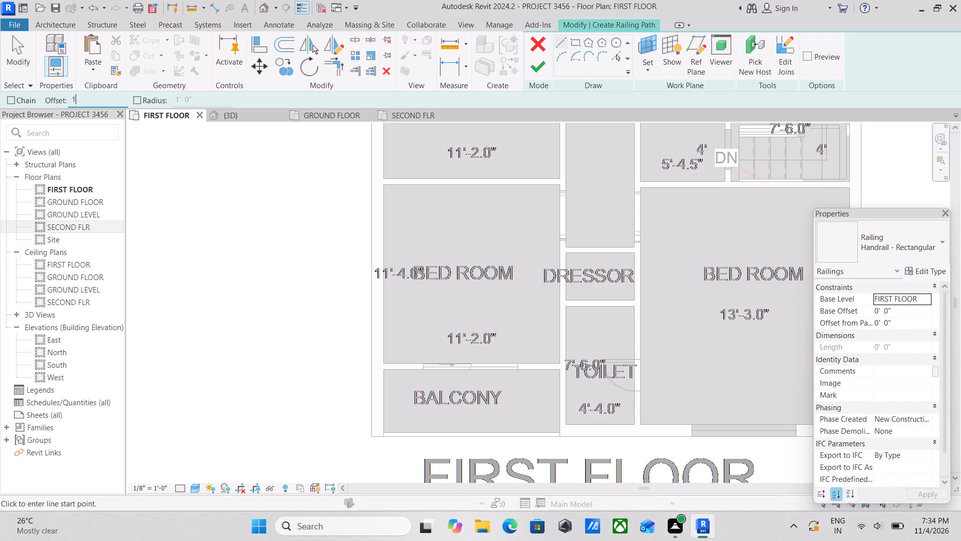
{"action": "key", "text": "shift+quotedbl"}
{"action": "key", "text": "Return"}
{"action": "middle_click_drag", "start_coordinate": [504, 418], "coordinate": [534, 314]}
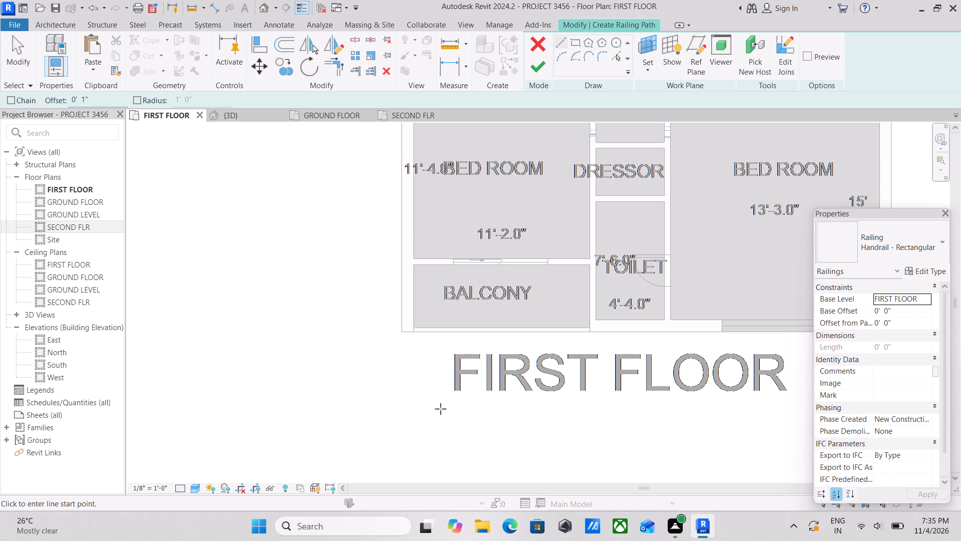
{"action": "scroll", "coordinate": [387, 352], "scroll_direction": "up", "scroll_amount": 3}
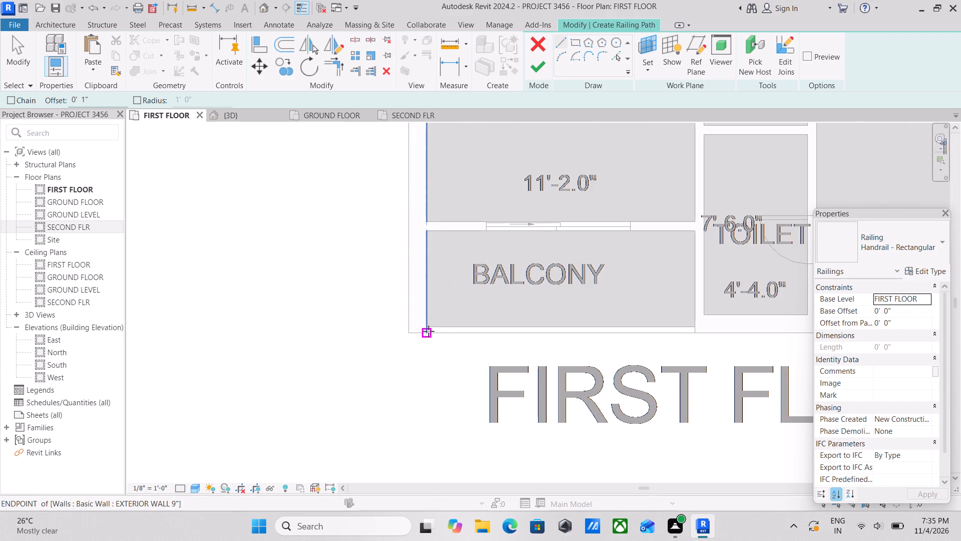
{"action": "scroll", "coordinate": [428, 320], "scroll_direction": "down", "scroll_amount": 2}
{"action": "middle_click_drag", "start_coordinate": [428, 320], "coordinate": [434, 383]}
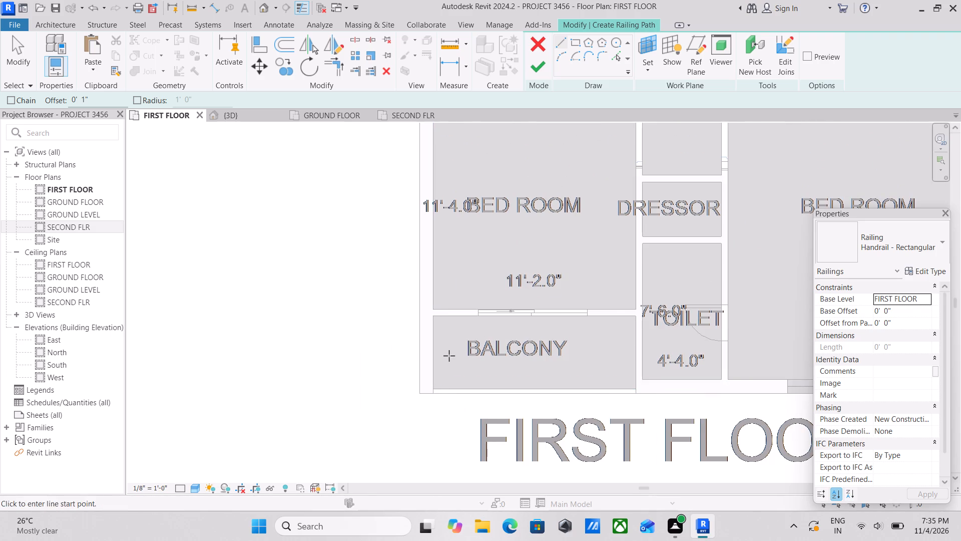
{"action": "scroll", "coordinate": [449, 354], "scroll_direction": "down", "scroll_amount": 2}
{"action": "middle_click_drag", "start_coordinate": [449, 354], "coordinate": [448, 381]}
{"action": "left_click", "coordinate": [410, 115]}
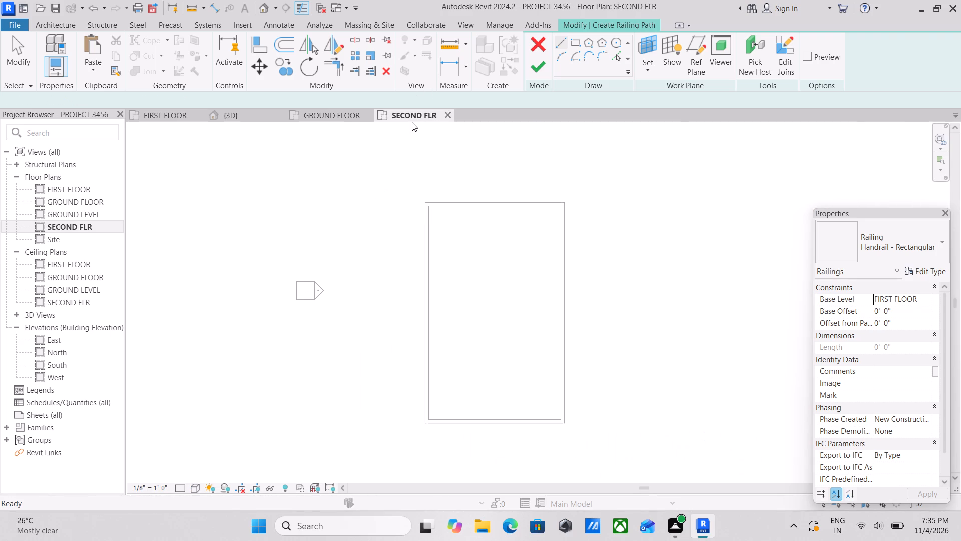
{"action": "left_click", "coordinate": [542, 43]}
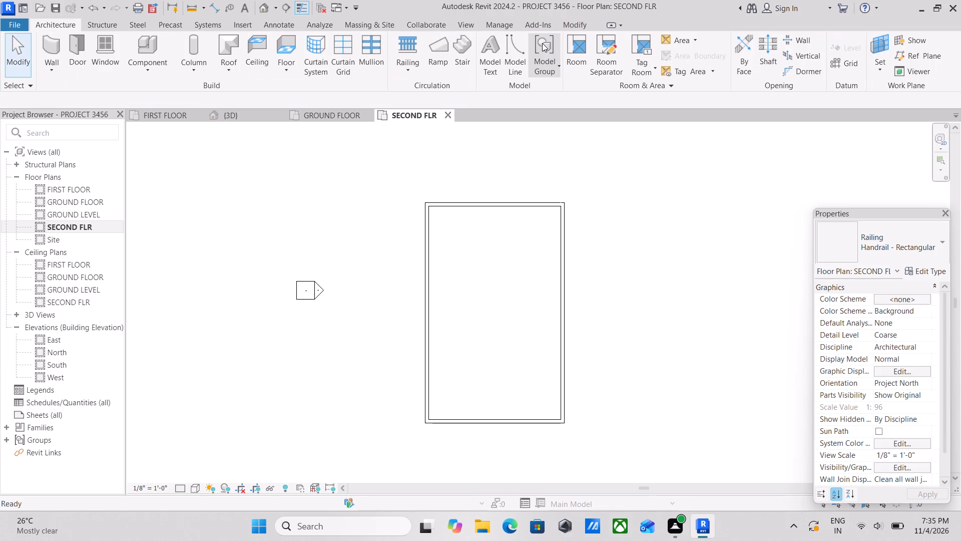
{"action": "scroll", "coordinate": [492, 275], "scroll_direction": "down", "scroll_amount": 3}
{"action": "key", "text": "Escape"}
Examine the building's front in the 3D view and the full GROUND FLOOR plan with its setback boundary.
{"action": "left_click", "coordinate": [231, 116]}
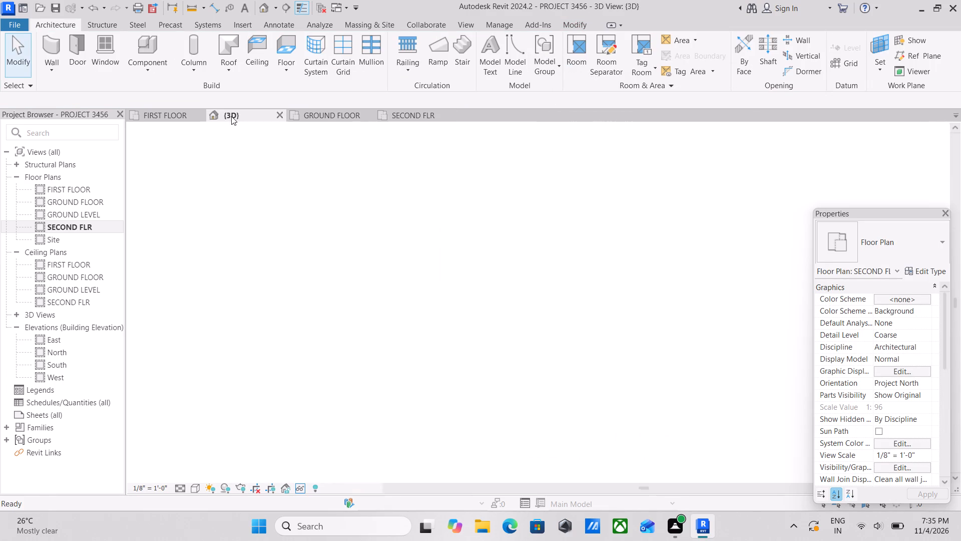
{"action": "scroll", "coordinate": [472, 290], "scroll_direction": "down", "scroll_amount": 1}
{"action": "middle_click_drag", "start_coordinate": [472, 290], "coordinate": [421, 289]}
{"action": "scroll", "coordinate": [465, 207], "scroll_direction": "down", "scroll_amount": 1}
{"action": "middle_click_drag", "start_coordinate": [465, 207], "coordinate": [389, 150]}
{"action": "middle_click_drag", "start_coordinate": [449, 213], "coordinate": [393, 251]}
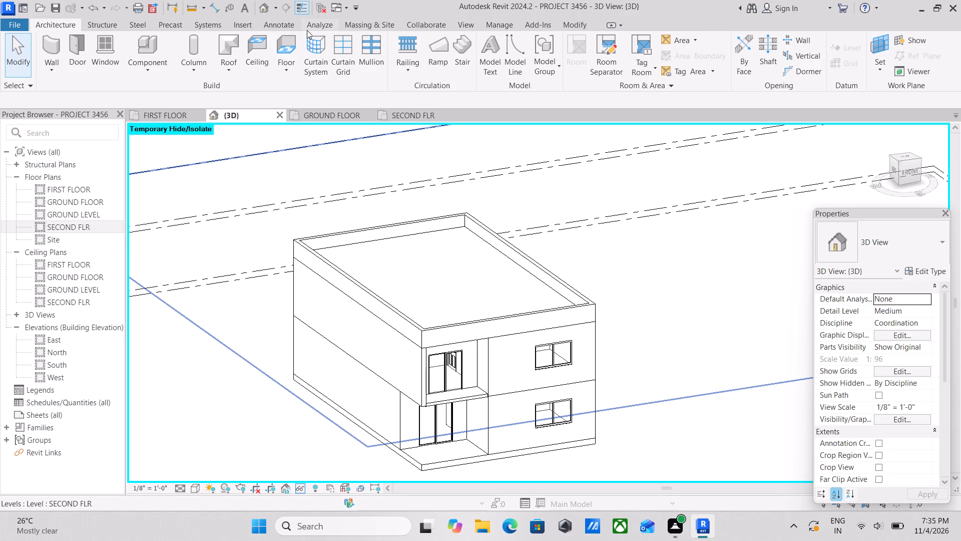
{"action": "left_click", "coordinate": [237, 25]}
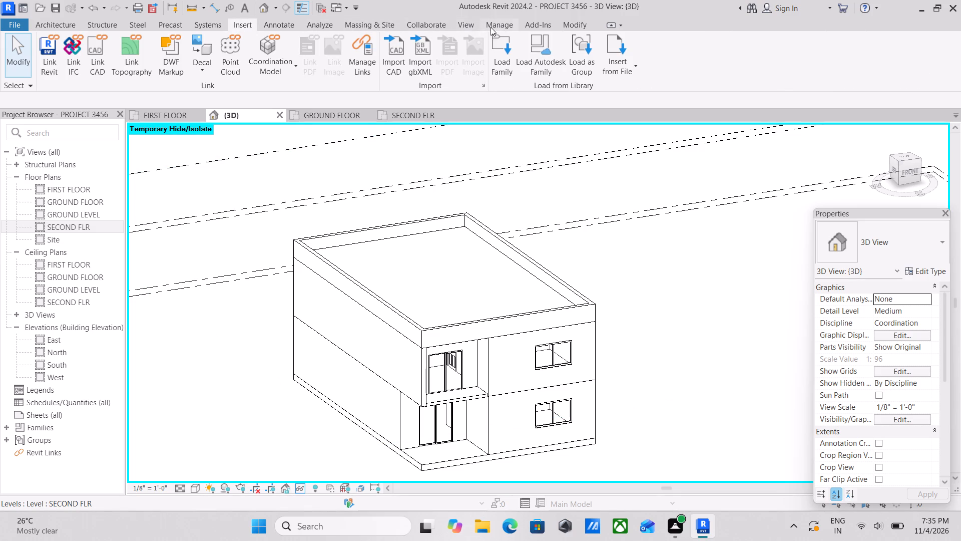
{"action": "left_click", "coordinate": [377, 23]}
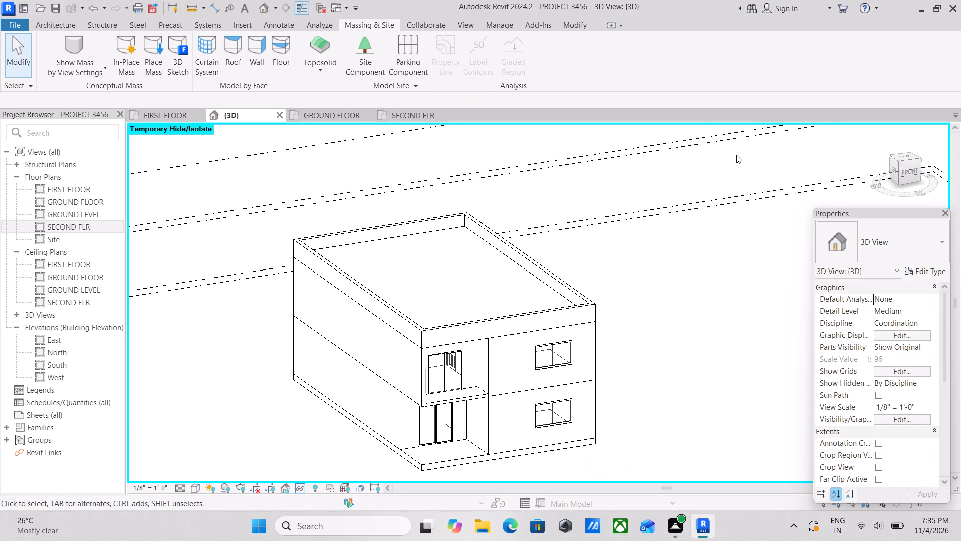
{"action": "left_click", "coordinate": [325, 118]}
{"action": "scroll", "coordinate": [441, 230], "scroll_direction": "down", "scroll_amount": 2}
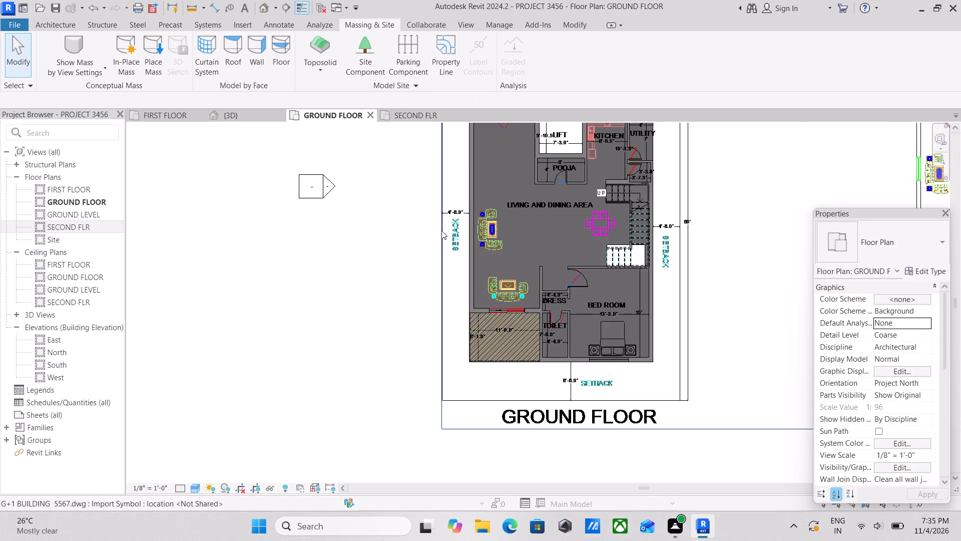
{"action": "middle_click_drag", "start_coordinate": [441, 230], "coordinate": [412, 287]}
{"action": "scroll", "coordinate": [421, 278], "scroll_direction": "down", "scroll_amount": 1}
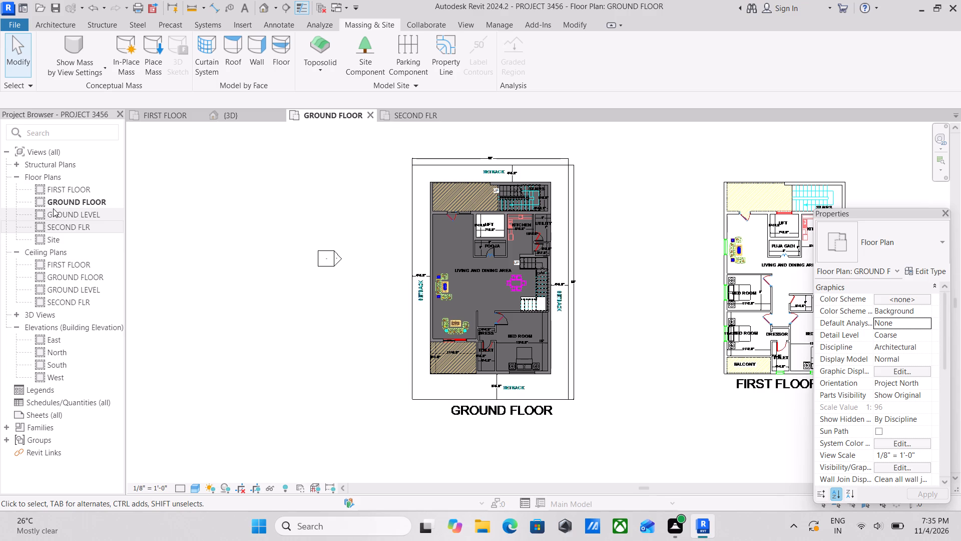
In the GROUND LEVEL plan, create a Grassland - 16" toposolid from a rectangular sketch about 80' by 104' around the ground floor and setback boundary.
{"action": "double_click", "coordinate": [82, 216]}
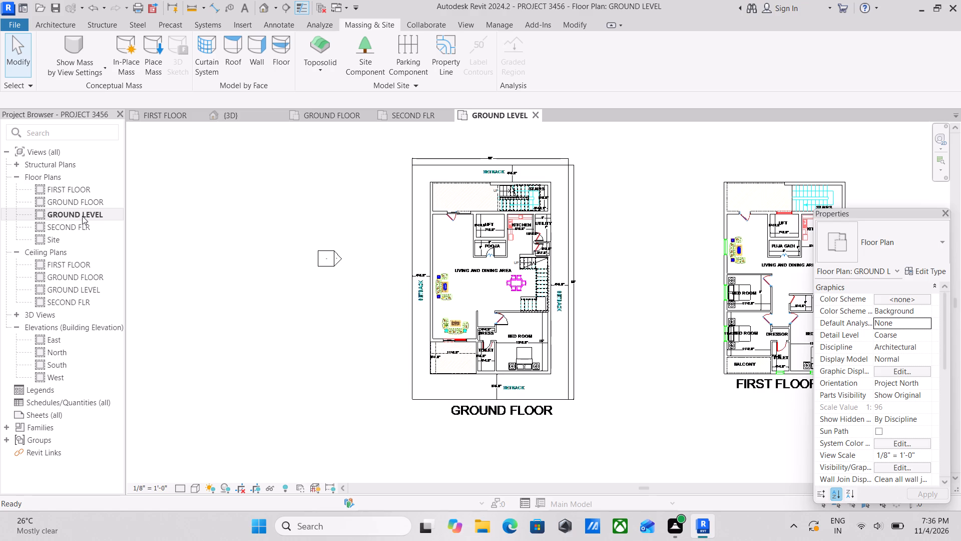
{"action": "scroll", "coordinate": [375, 191], "scroll_direction": "down", "scroll_amount": 1}
{"action": "middle_click_drag", "start_coordinate": [377, 192], "coordinate": [389, 251]}
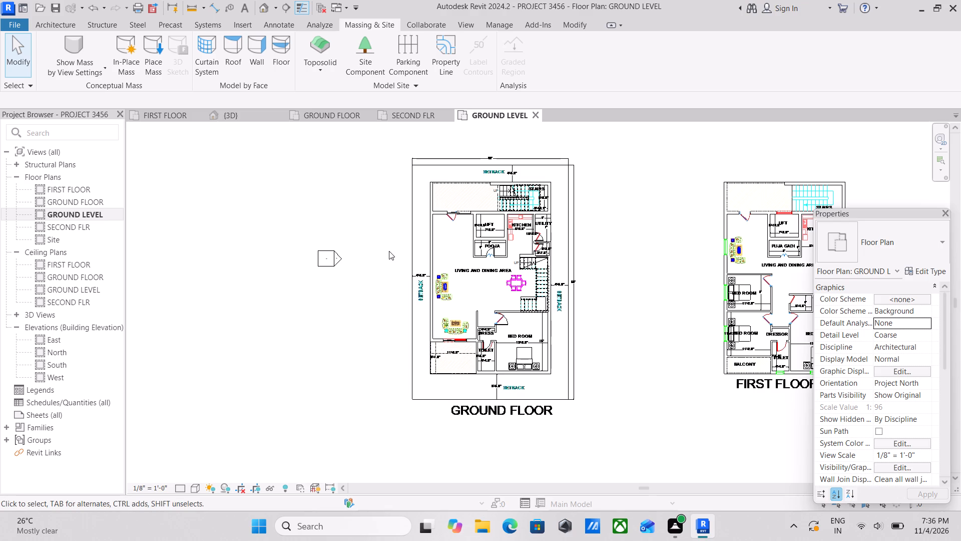
{"action": "left_click", "coordinate": [325, 66]}
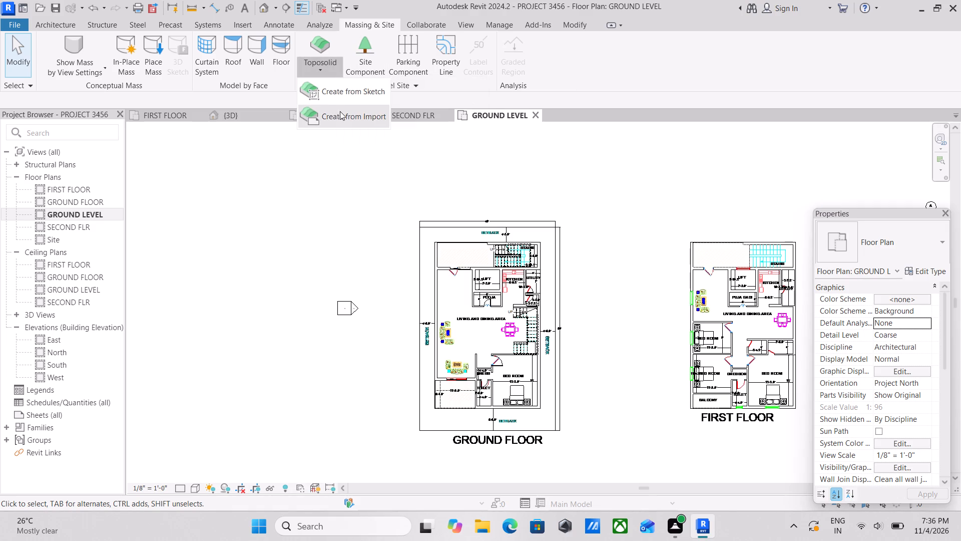
{"action": "left_click", "coordinate": [370, 93]}
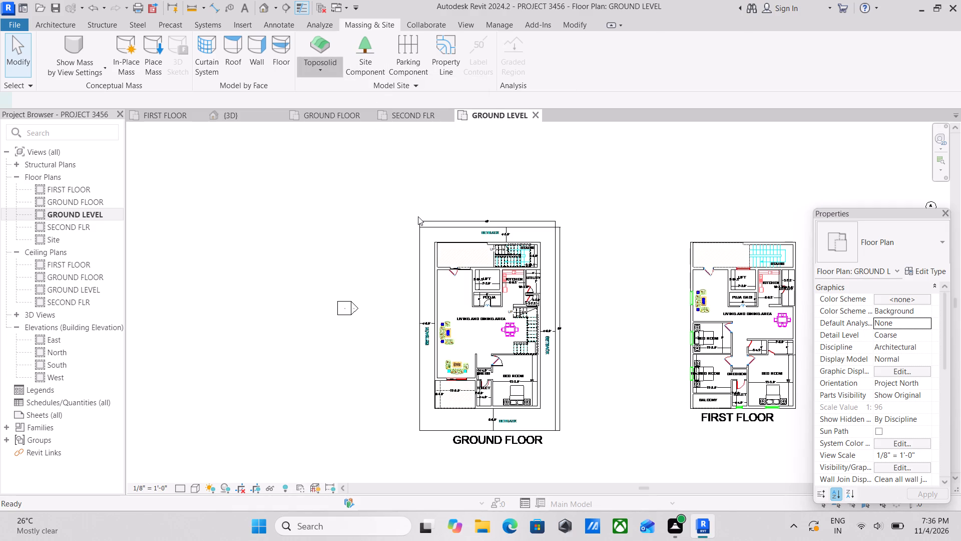
{"action": "scroll", "coordinate": [480, 222], "scroll_direction": "down", "scroll_amount": 2}
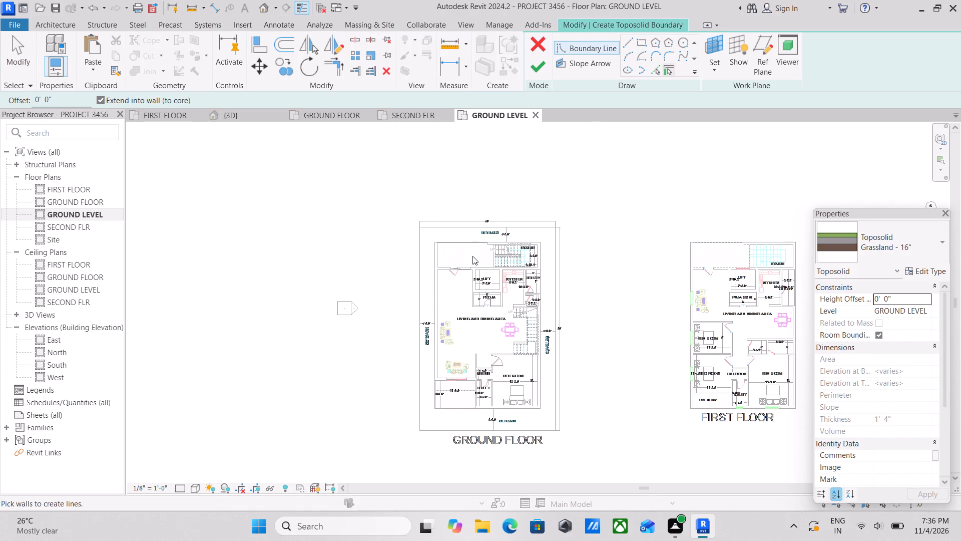
{"action": "left_click", "coordinate": [640, 41]}
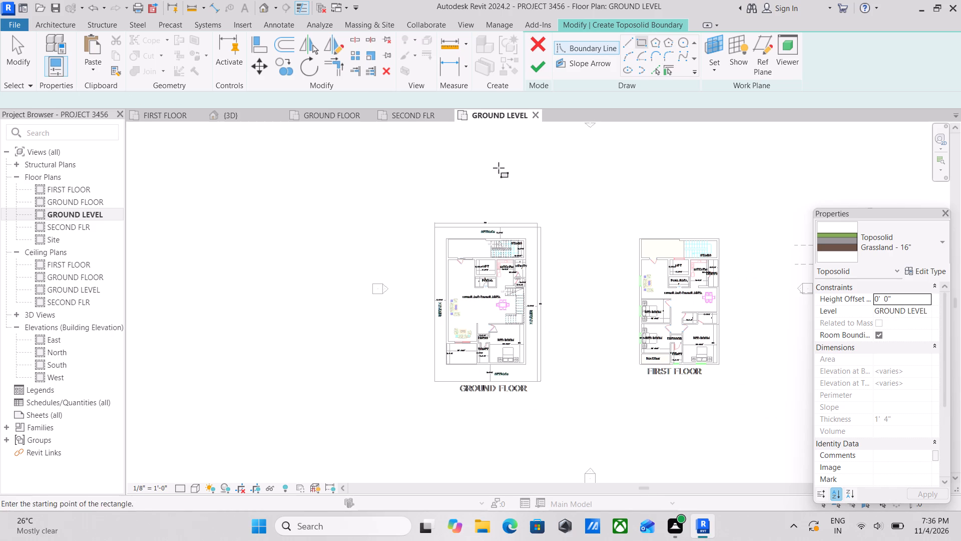
{"action": "left_click", "coordinate": [388, 175]}
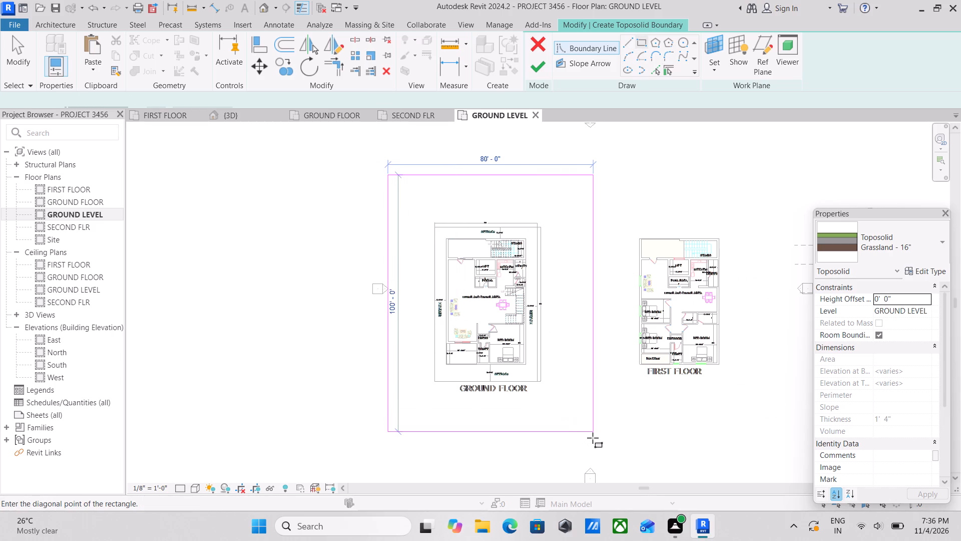
{"action": "left_click", "coordinate": [593, 438]}
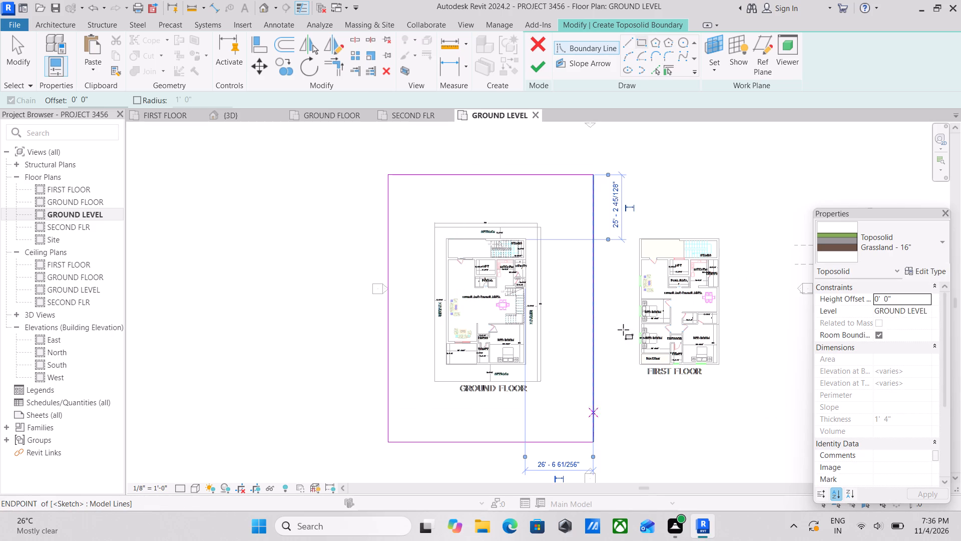
{"action": "left_click", "coordinate": [535, 67]}
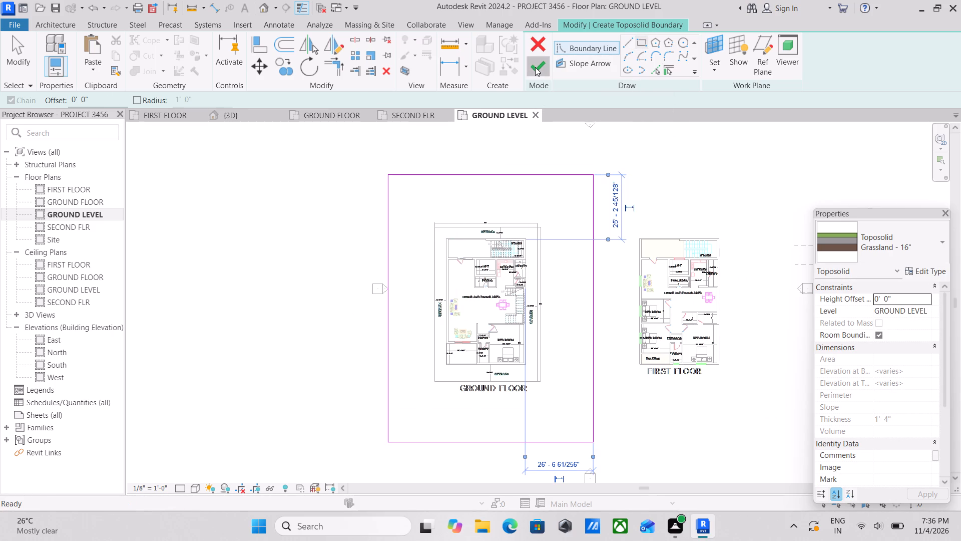
Examine the toposolid around the building and the building's front openings and roof parapet in the 3D view.
{"action": "scroll", "coordinate": [541, 368], "scroll_direction": "up", "scroll_amount": 3}
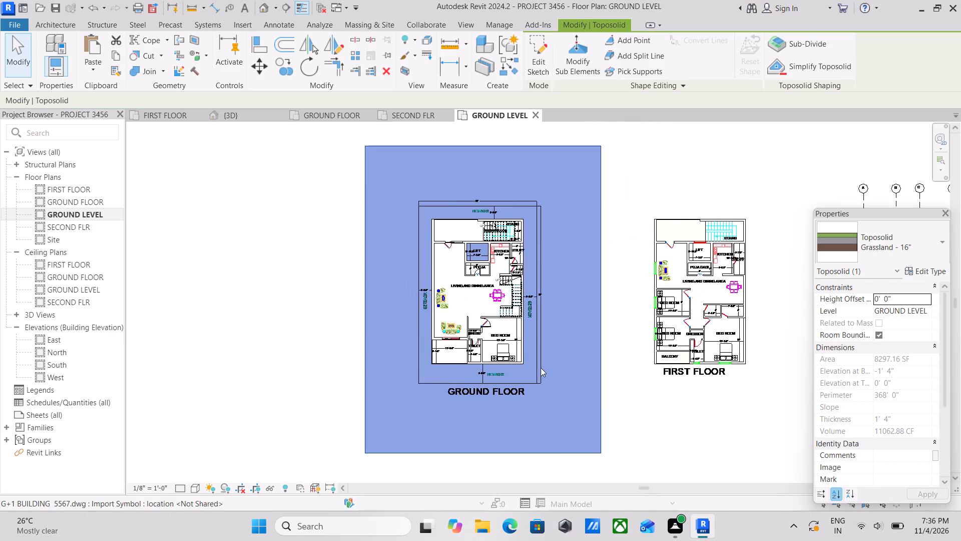
{"action": "left_click", "coordinate": [242, 117]}
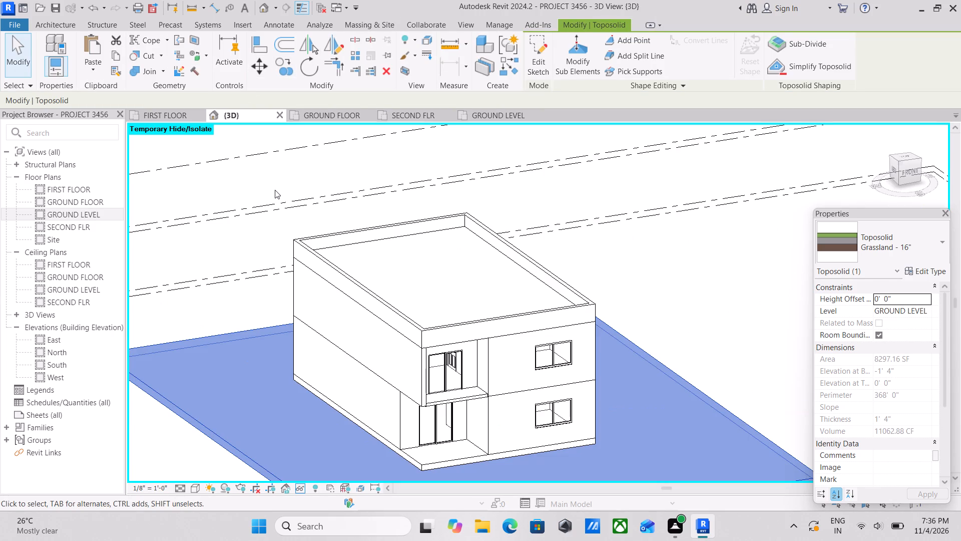
{"action": "scroll", "coordinate": [411, 318], "scroll_direction": "down", "scroll_amount": 3}
{"action": "middle_click_drag", "start_coordinate": [413, 301], "coordinate": [434, 250]}
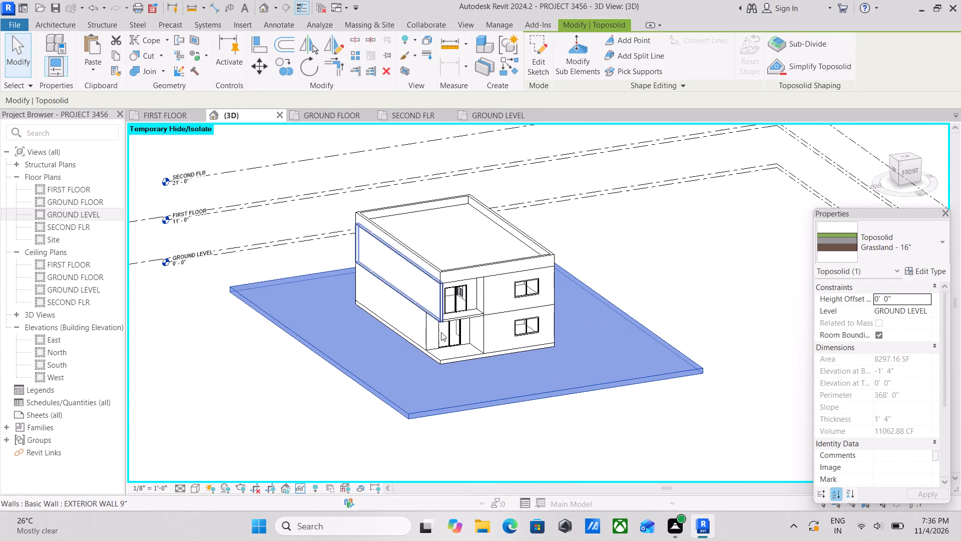
{"action": "key", "text": "Escape"}
{"action": "scroll", "coordinate": [456, 379], "scroll_direction": "up", "scroll_amount": 5}
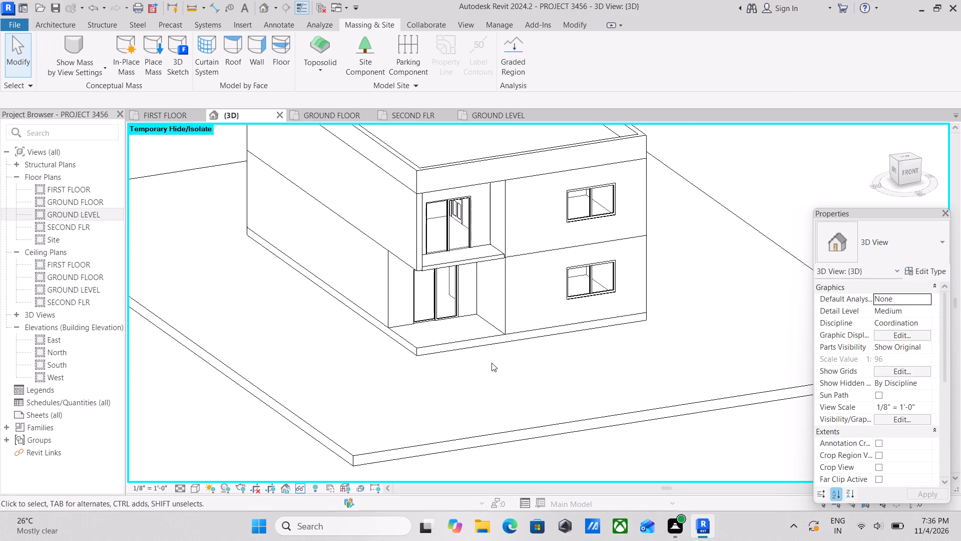
{"action": "scroll", "coordinate": [508, 334], "scroll_direction": "up", "scroll_amount": 2}
{"action": "scroll", "coordinate": [511, 327], "scroll_direction": "down", "scroll_amount": 2}
{"action": "middle_click_drag", "start_coordinate": [508, 306], "coordinate": [532, 404]}
{"action": "middle_click_drag", "start_coordinate": [537, 314], "coordinate": [552, 361]}
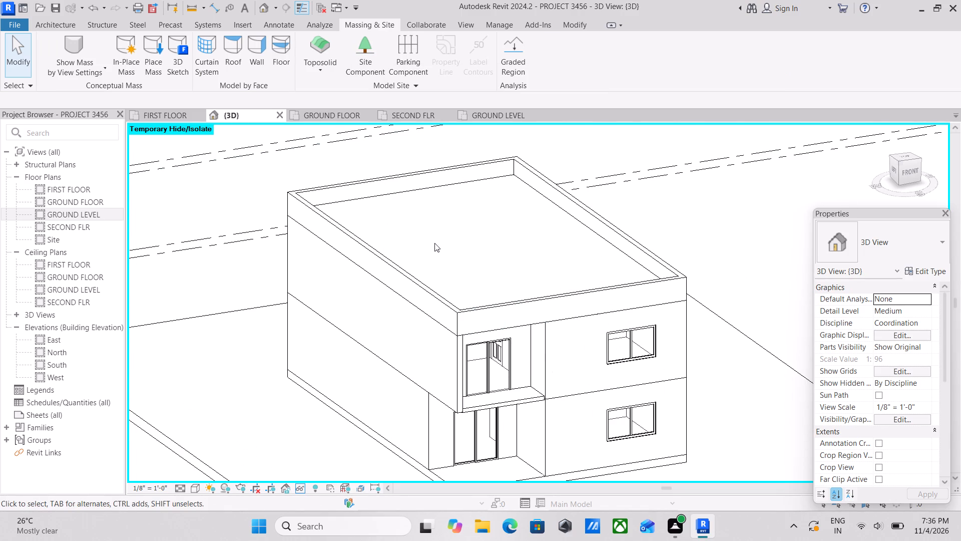
{"action": "scroll", "coordinate": [480, 279], "scroll_direction": "down", "scroll_amount": 4}
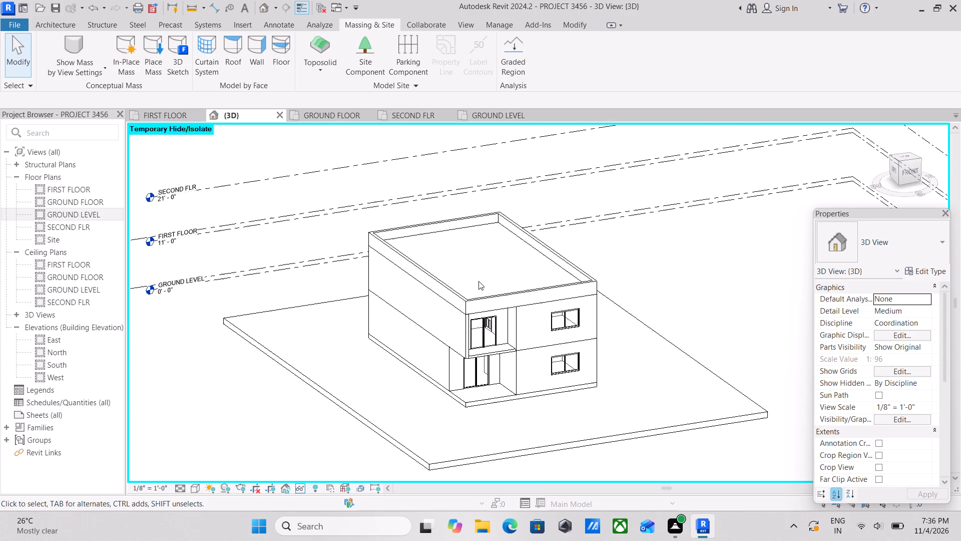
{"action": "scroll", "coordinate": [478, 281], "scroll_direction": "down", "scroll_amount": 1}
Examine the building's back and left sides in 3D, including the balcony railing, roof parapet and surrounding toposolid.
{"action": "middle_click_drag", "start_coordinate": [475, 261], "coordinate": [667, 259], "text": "shift"}
{"action": "middle_click_drag", "start_coordinate": [488, 237], "coordinate": [532, 254], "text": "shift"}
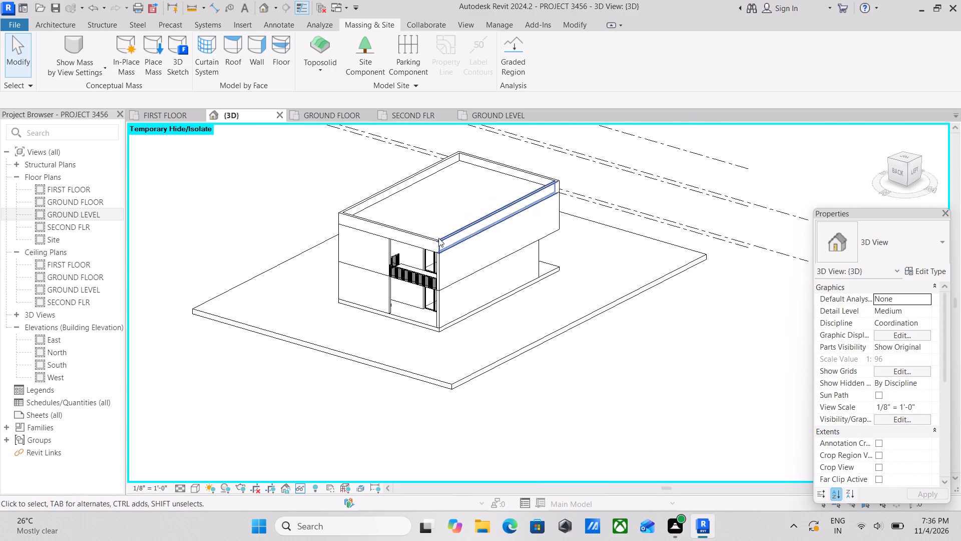
{"action": "left_click", "coordinate": [410, 236]}
{"action": "scroll", "coordinate": [410, 236], "scroll_direction": "up", "scroll_amount": 3}
{"action": "middle_click_drag", "start_coordinate": [435, 202], "coordinate": [439, 243]}
{"action": "key", "text": "Escape"}
{"action": "key", "text": "Escape"}
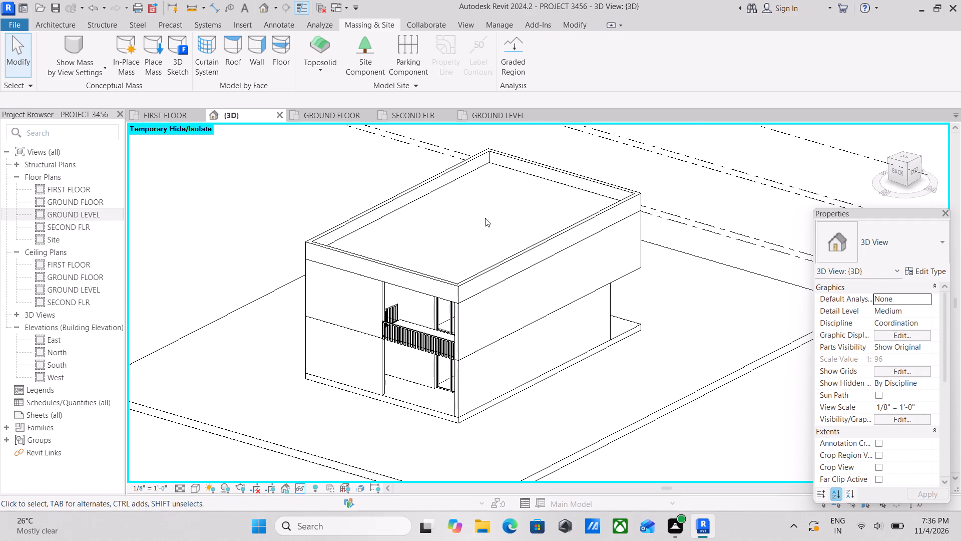
{"action": "scroll", "coordinate": [494, 199], "scroll_direction": "down", "scroll_amount": 3}
{"action": "middle_click_drag", "start_coordinate": [494, 199], "coordinate": [458, 281]}
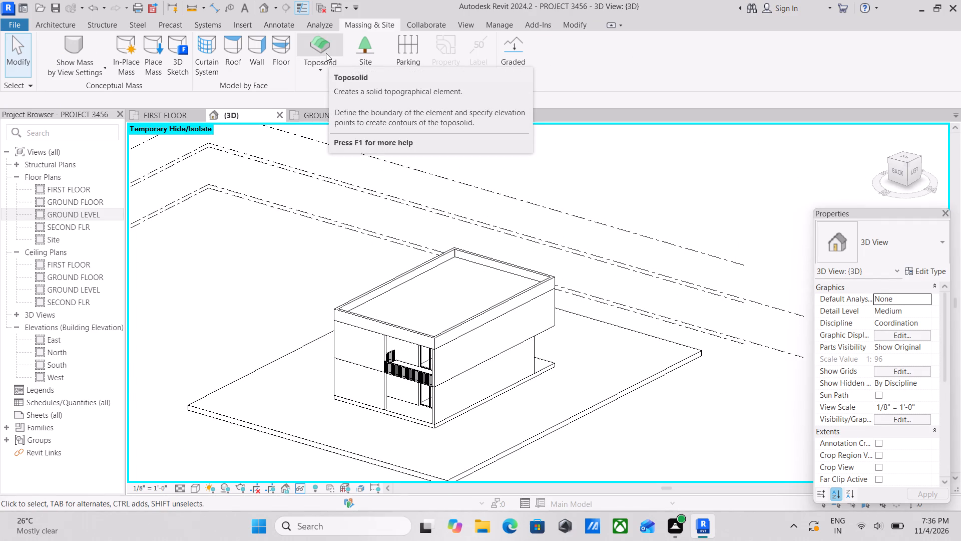
{"action": "scroll", "coordinate": [598, 168], "scroll_direction": "up", "scroll_amount": 3}
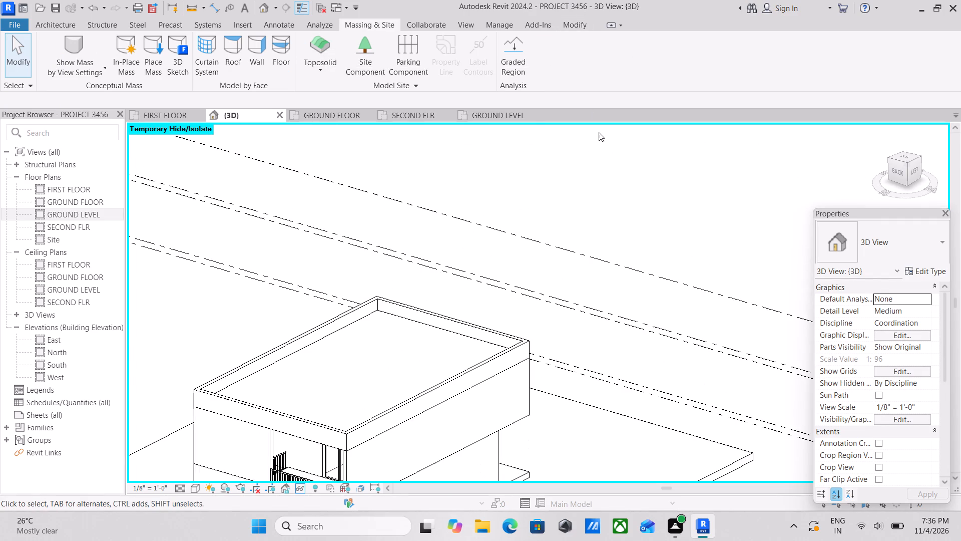
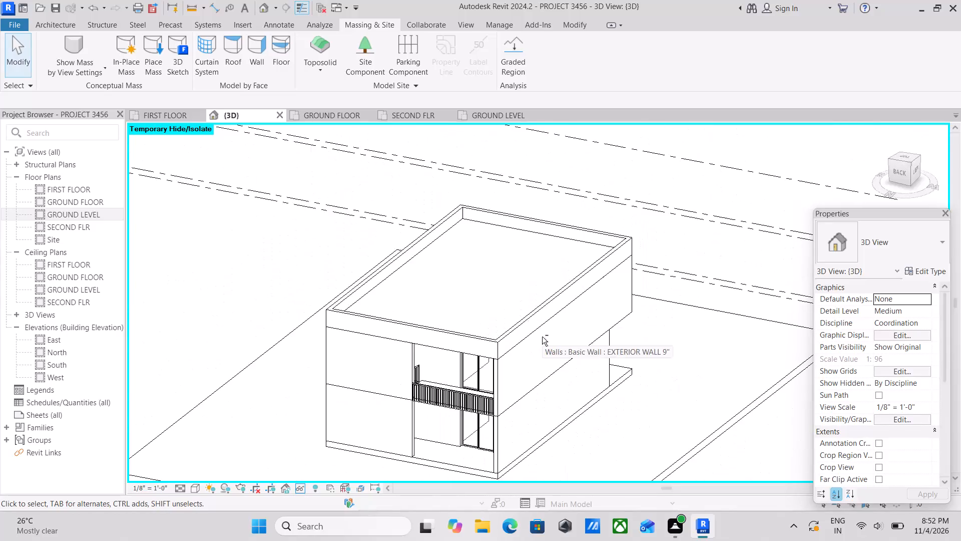
Set the 3D view's visual style to Shaded, dismissing the save reminder without saving.
{"action": "middle_click_drag", "start_coordinate": [542, 337], "coordinate": [382, 319], "text": "shift"}
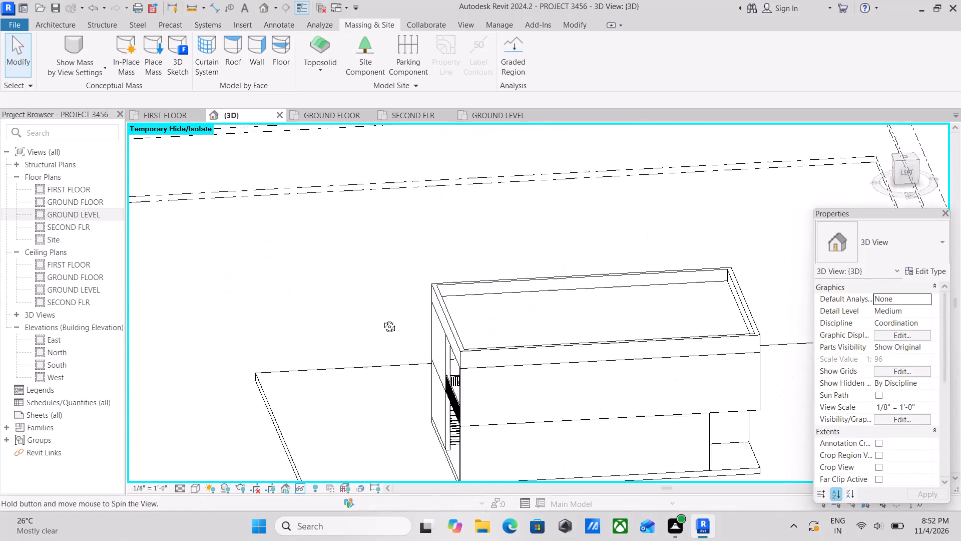
{"action": "middle_click_drag", "start_coordinate": [382, 319], "coordinate": [300, 299], "text": "shift"}
{"action": "middle_click_drag", "start_coordinate": [684, 370], "coordinate": [569, 233]}
{"action": "middle_click_drag", "start_coordinate": [660, 358], "coordinate": [564, 368], "text": "shift"}
{"action": "middle_click_drag", "start_coordinate": [530, 296], "coordinate": [683, 205]}
{"action": "middle_click_drag", "start_coordinate": [501, 289], "coordinate": [591, 307], "text": "shift"}
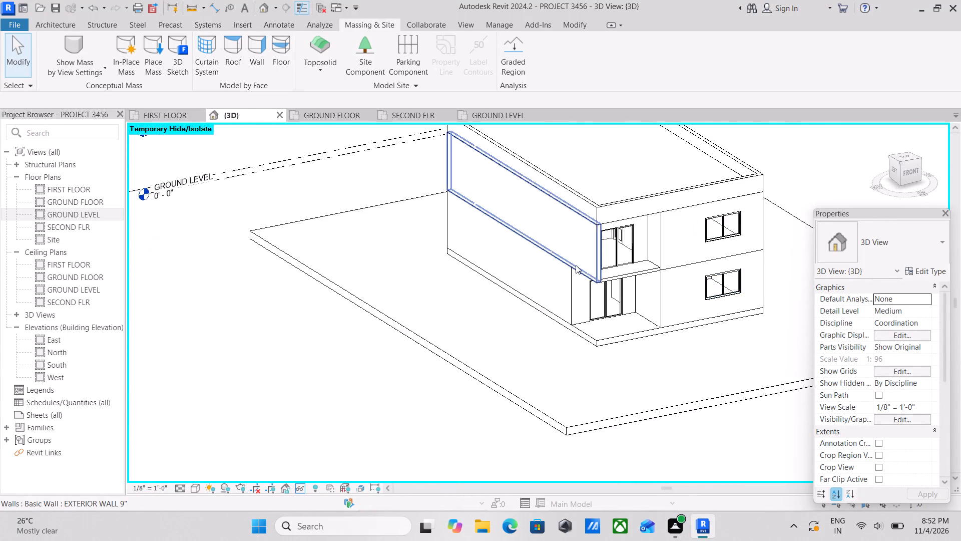
{"action": "middle_click_drag", "start_coordinate": [576, 265], "coordinate": [540, 315]}
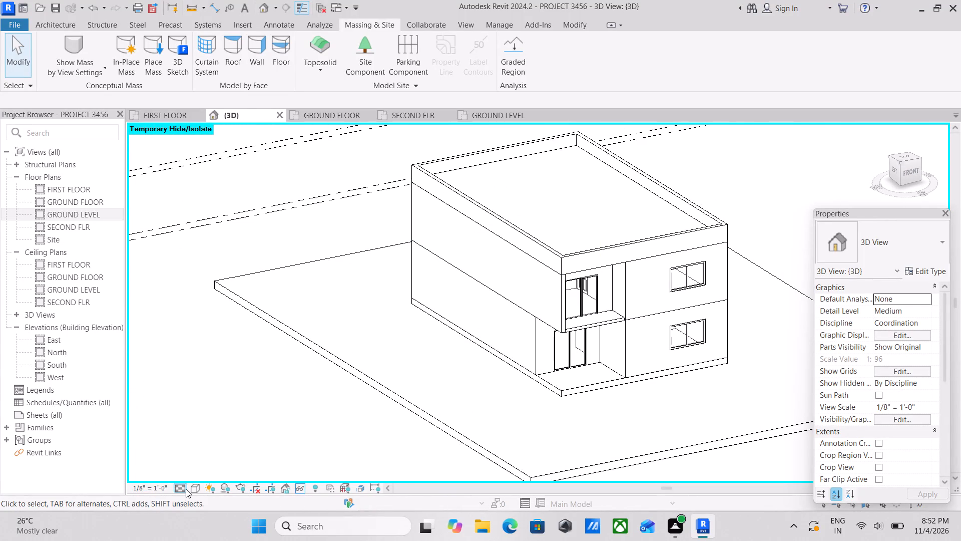
{"action": "left_click", "coordinate": [186, 489]}
{"action": "left_click", "coordinate": [192, 489]}
{"action": "left_click", "coordinate": [199, 429]}
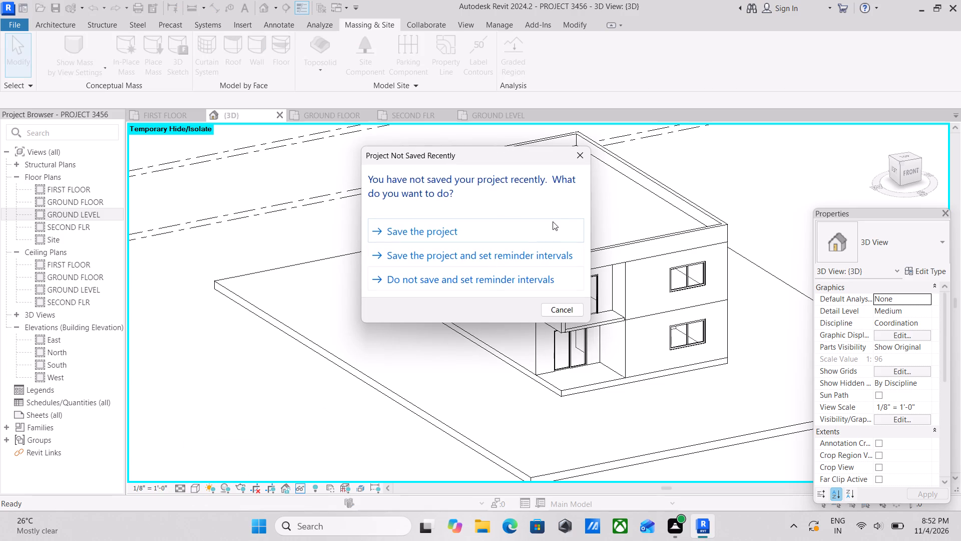
{"action": "left_click", "coordinate": [581, 159]}
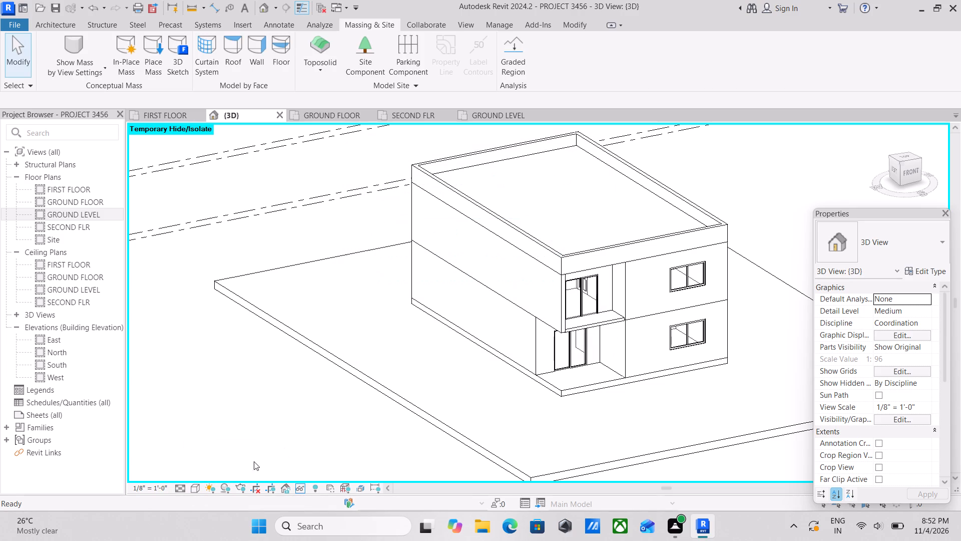
{"action": "left_click", "coordinate": [193, 489]}
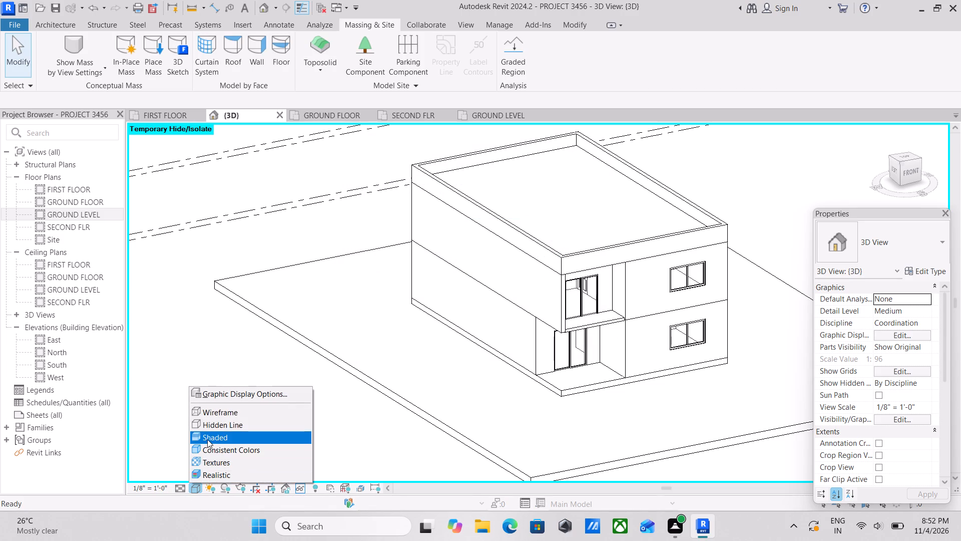
{"action": "left_click", "coordinate": [207, 438]}
Examine the shaded building's right side with its recessed openings, the surrounding grassland and the roof parapet.
{"action": "scroll", "coordinate": [610, 370], "scroll_direction": "up", "scroll_amount": 4}
{"action": "middle_click_drag", "start_coordinate": [617, 367], "coordinate": [483, 369], "text": "shift"}
{"action": "middle_click_drag", "start_coordinate": [508, 375], "coordinate": [528, 390]}
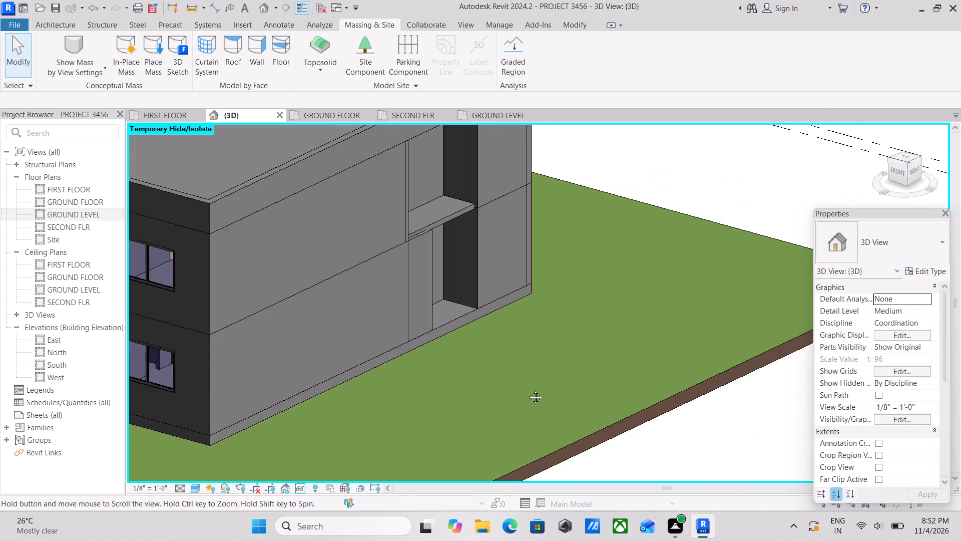
{"action": "middle_click_drag", "start_coordinate": [528, 390], "coordinate": [548, 398]}
{"action": "middle_click_drag", "start_coordinate": [508, 332], "coordinate": [506, 368]}
{"action": "middle_click_drag", "start_coordinate": [456, 300], "coordinate": [512, 340]}
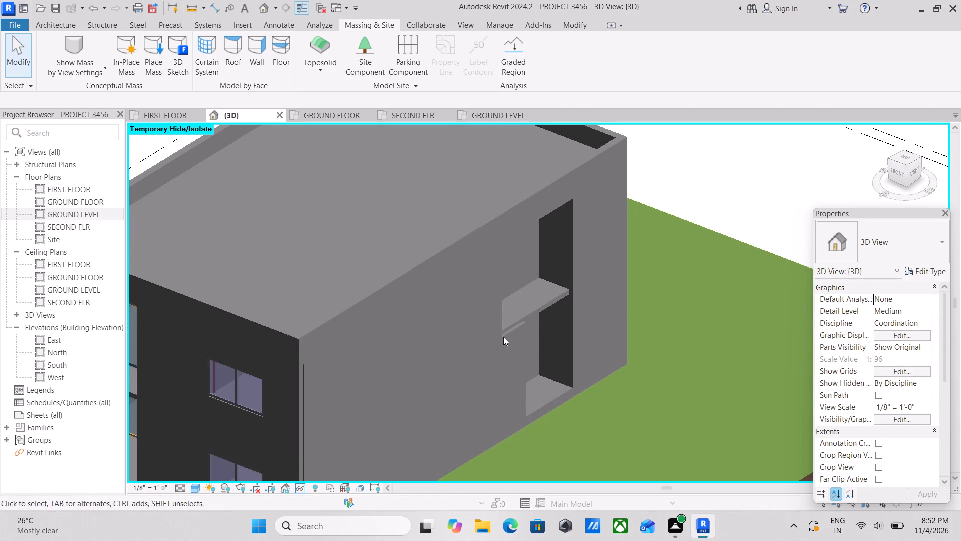
{"action": "middle_click_drag", "start_coordinate": [462, 317], "coordinate": [499, 334], "text": "shift"}
{"action": "middle_click_drag", "start_coordinate": [480, 264], "coordinate": [568, 341]}
{"action": "scroll", "coordinate": [561, 326], "scroll_direction": "up", "scroll_amount": 2}
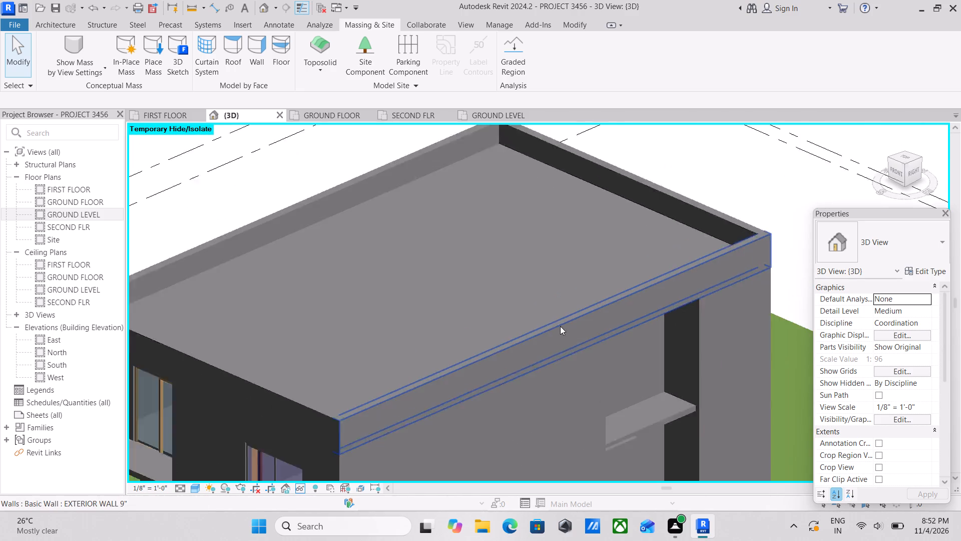
{"action": "scroll", "coordinate": [560, 326], "scroll_direction": "down", "scroll_amount": 1}
{"action": "middle_click_drag", "start_coordinate": [560, 326], "coordinate": [729, 325]}
{"action": "scroll", "coordinate": [619, 325], "scroll_direction": "down", "scroll_amount": 1}
{"action": "middle_click_drag", "start_coordinate": [604, 322], "coordinate": [647, 342]}
{"action": "scroll", "coordinate": [644, 343], "scroll_direction": "up", "scroll_amount": 2}
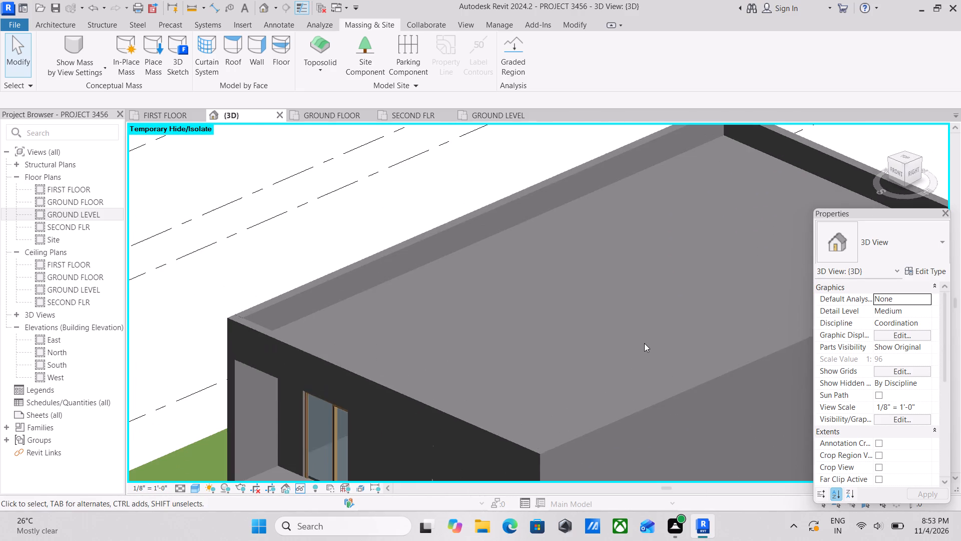
{"action": "middle_click_drag", "start_coordinate": [643, 343], "coordinate": [611, 311]}
{"action": "scroll", "coordinate": [611, 311], "scroll_direction": "down", "scroll_amount": 4}
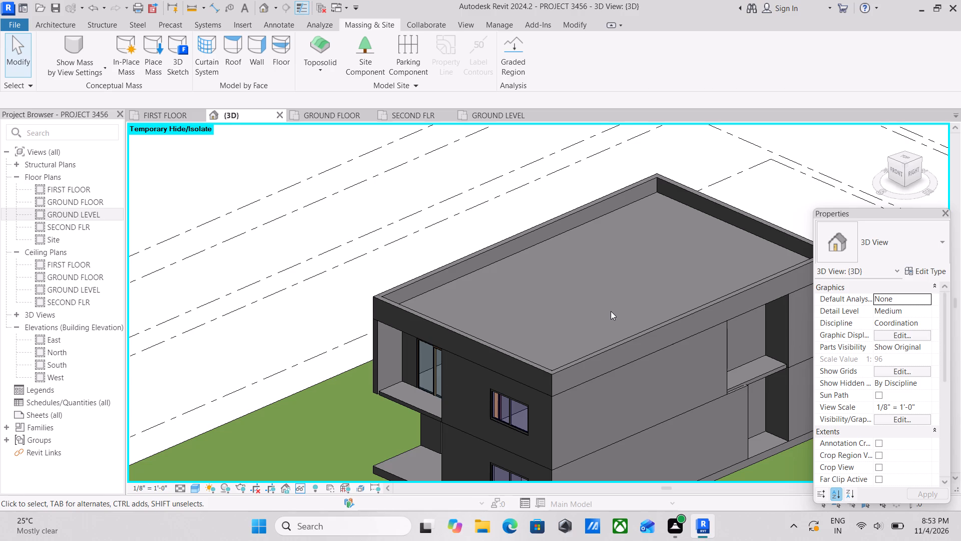
Examine the shaded building's front, including the first-floor balcony opening, windows and site around it.
{"action": "scroll", "coordinate": [458, 356], "scroll_direction": "up", "scroll_amount": 3}
{"action": "scroll", "coordinate": [490, 352], "scroll_direction": "down", "scroll_amount": 3}
{"action": "middle_click_drag", "start_coordinate": [502, 315], "coordinate": [582, 279]}
{"action": "scroll", "coordinate": [582, 279], "scroll_direction": "up", "scroll_amount": 1}
{"action": "scroll", "coordinate": [537, 325], "scroll_direction": "down", "scroll_amount": 1}
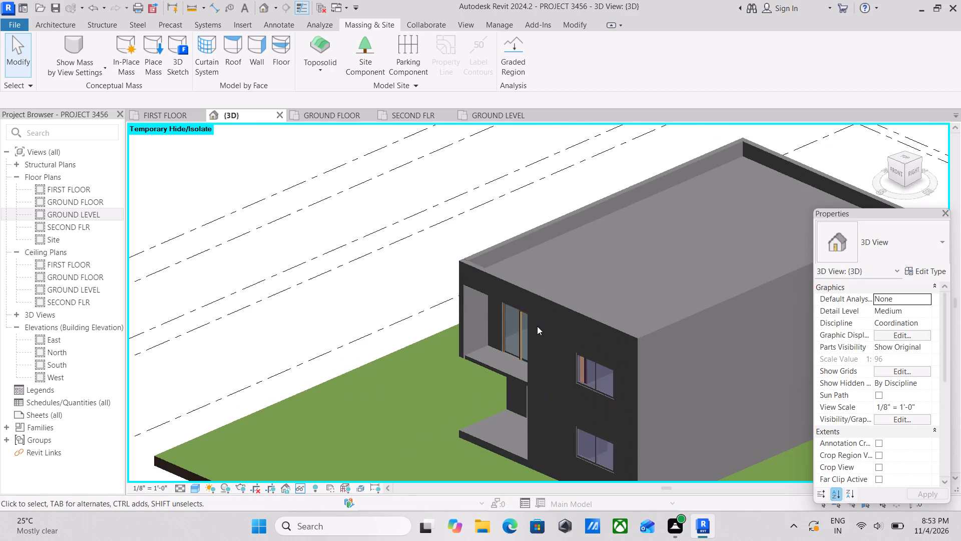
{"action": "scroll", "coordinate": [537, 326], "scroll_direction": "down", "scroll_amount": 4}
{"action": "middle_click_drag", "start_coordinate": [560, 345], "coordinate": [657, 358], "text": "shift"}
{"action": "middle_click_drag", "start_coordinate": [657, 358], "coordinate": [654, 358]}
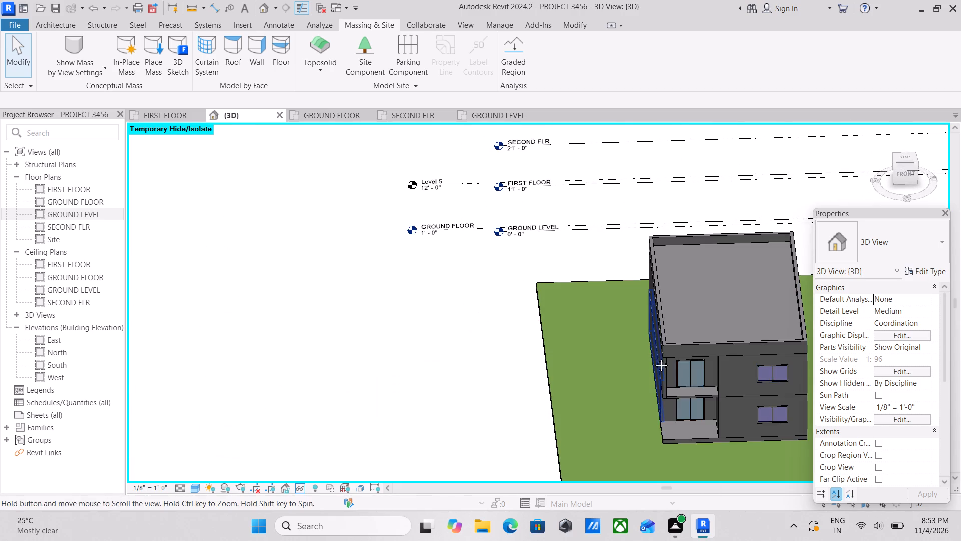
{"action": "middle_click_drag", "start_coordinate": [654, 358], "coordinate": [632, 363]}
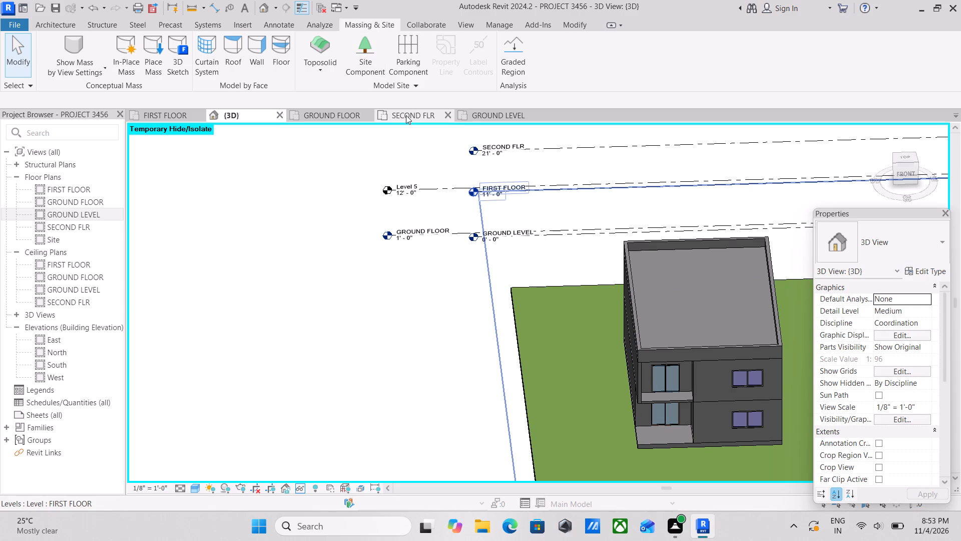
In the FIRST FLOOR plan, create an 11'-2" Handrail - Rectangular railing along the front balcony's outer floor edge with a 1" offset.
{"action": "left_click", "coordinate": [406, 115]}
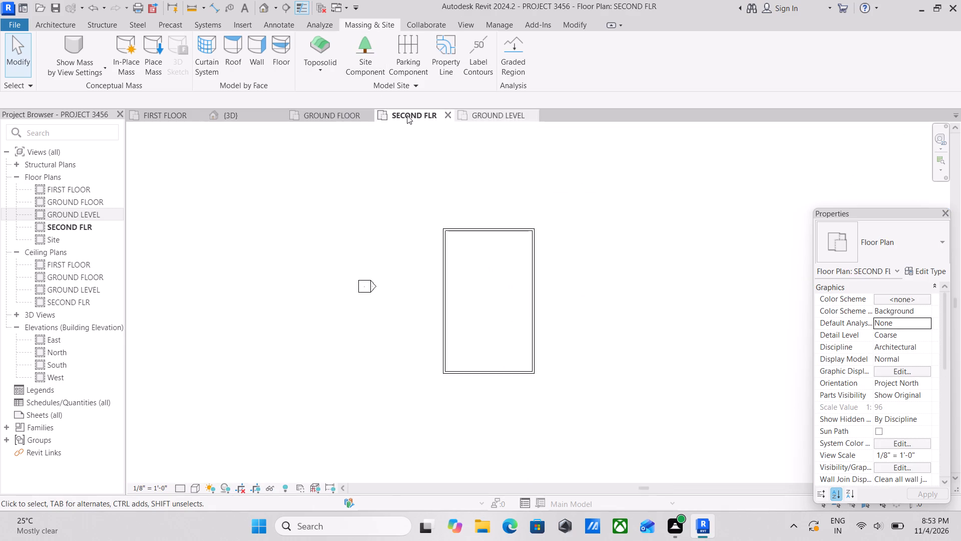
{"action": "left_click", "coordinate": [174, 113]}
{"action": "scroll", "coordinate": [363, 231], "scroll_direction": "up", "scroll_amount": 2}
{"action": "scroll", "coordinate": [454, 270], "scroll_direction": "down", "scroll_amount": 2}
{"action": "middle_click_drag", "start_coordinate": [455, 267], "coordinate": [456, 249]}
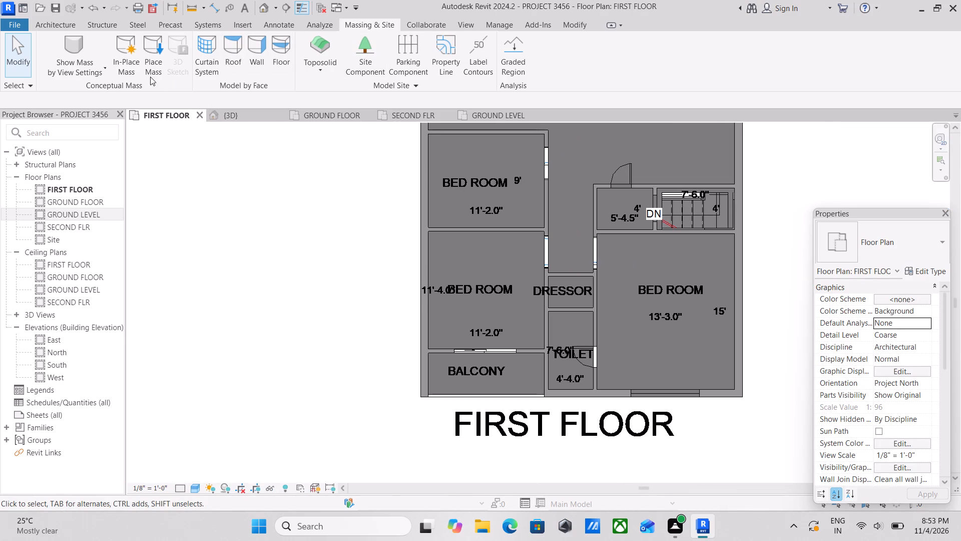
{"action": "left_click", "coordinate": [39, 21]}
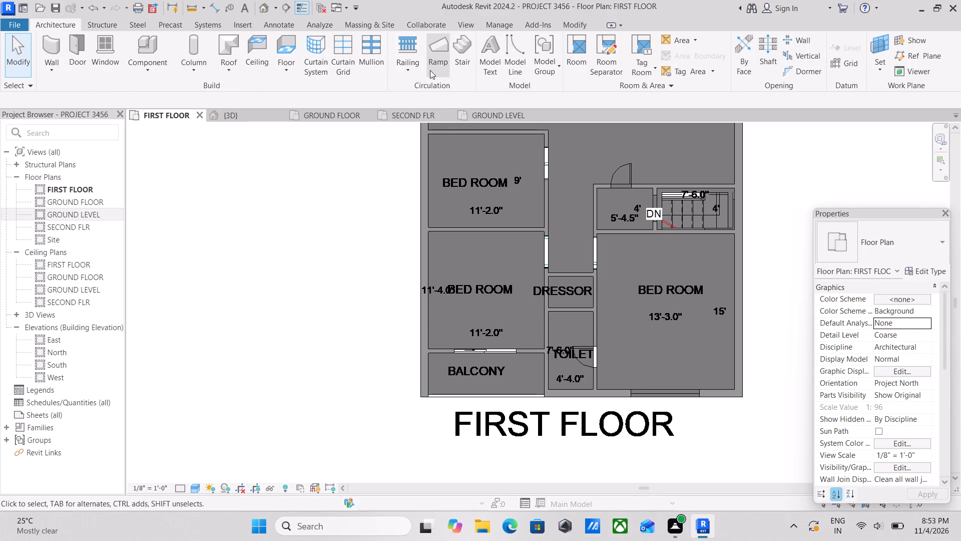
{"action": "left_click", "coordinate": [410, 69]}
{"action": "left_click", "coordinate": [411, 91]}
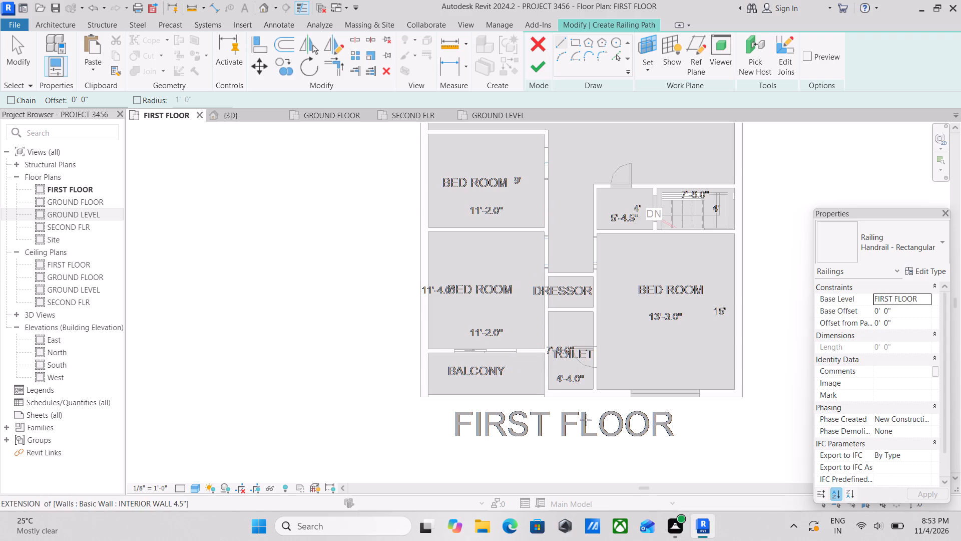
{"action": "scroll", "coordinate": [537, 419], "scroll_direction": "up", "scroll_amount": 6}
{"action": "scroll", "coordinate": [386, 365], "scroll_direction": "up", "scroll_amount": 2}
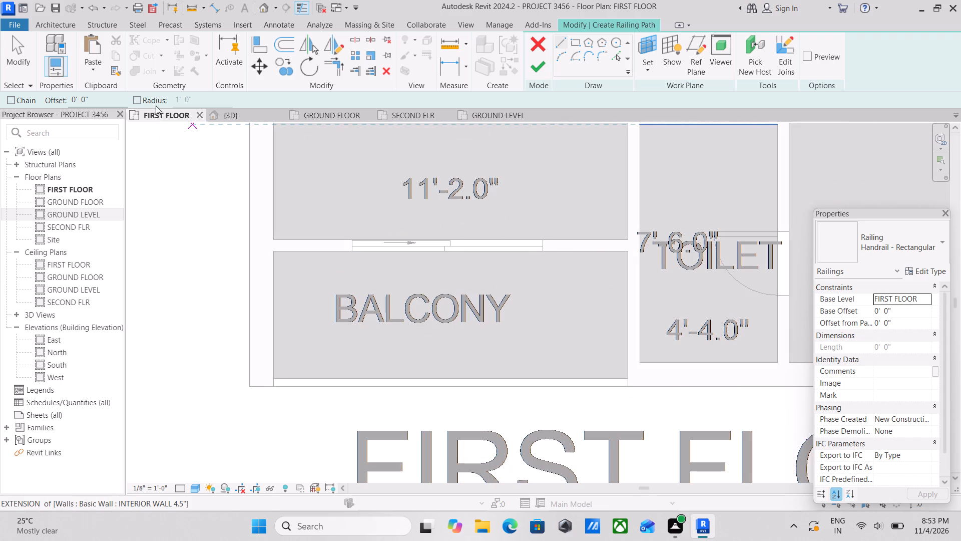
{"action": "left_click_drag", "start_coordinate": [110, 97], "coordinate": [10, 108]}
{"action": "key", "text": "1"}
{"action": "key", "text": "shift+quotedbl"}
{"action": "key", "text": "Return"}
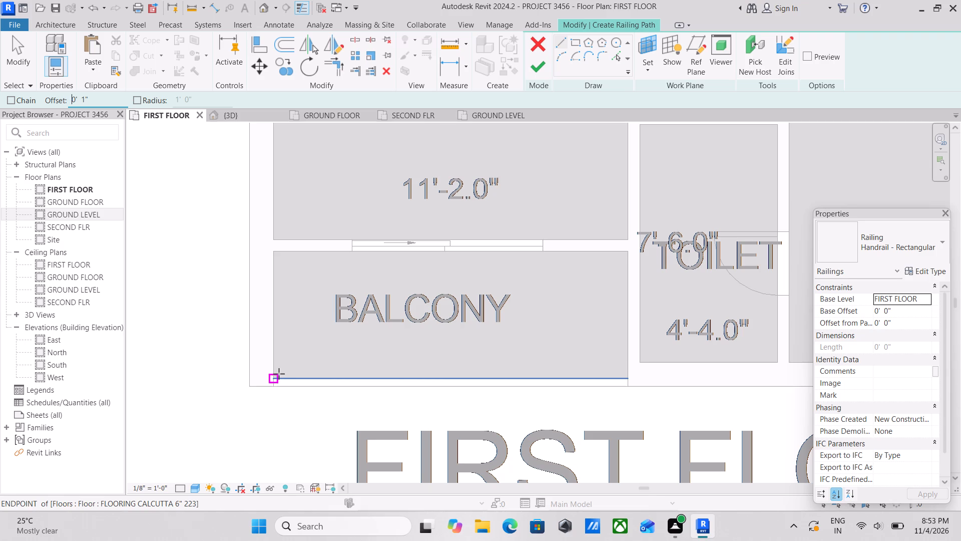
{"action": "left_click", "coordinate": [275, 379]}
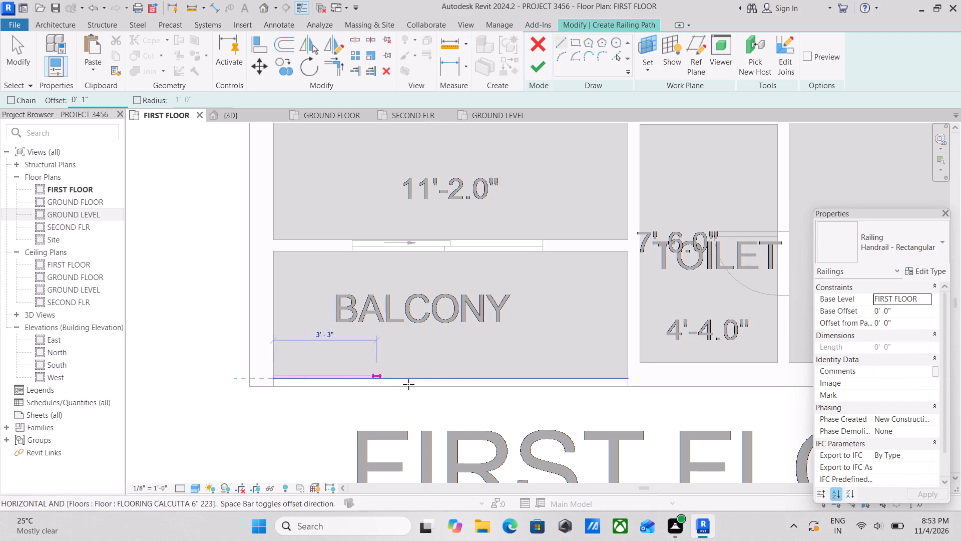
{"action": "left_click", "coordinate": [625, 375]}
{"action": "key", "text": "Escape"}
{"action": "scroll", "coordinate": [651, 375], "scroll_direction": "up", "scroll_amount": 3}
{"action": "key", "text": "Escape"}
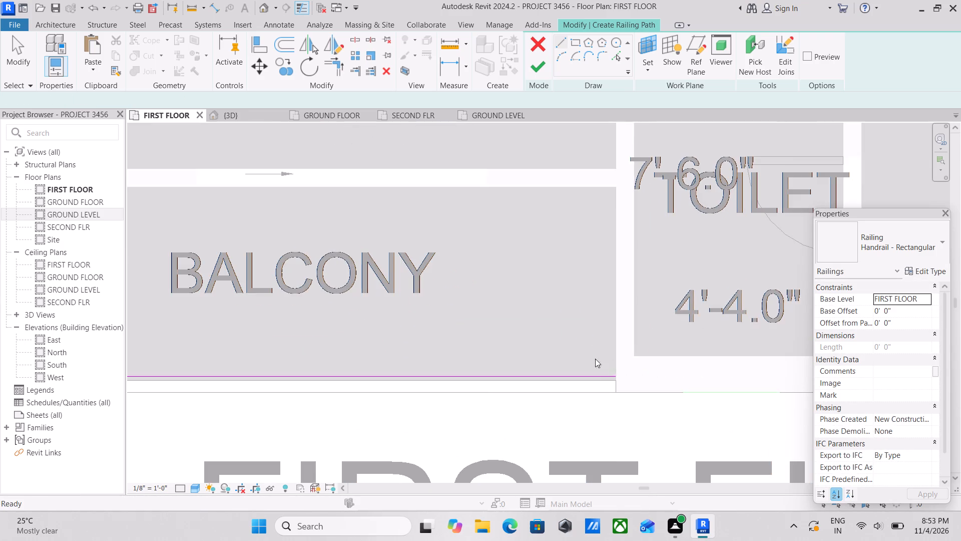
{"action": "key", "text": "Escape"}
{"action": "middle_click_drag", "start_coordinate": [541, 315], "coordinate": [617, 311]}
{"action": "scroll", "coordinate": [581, 331], "scroll_direction": "down", "scroll_amount": 3}
{"action": "middle_click_drag", "start_coordinate": [581, 331], "coordinate": [639, 384]}
{"action": "middle_click_drag", "start_coordinate": [532, 316], "coordinate": [606, 338]}
{"action": "scroll", "coordinate": [603, 341], "scroll_direction": "down", "scroll_amount": 3}
{"action": "middle_click_drag", "start_coordinate": [603, 341], "coordinate": [527, 294]}
{"action": "scroll", "coordinate": [519, 340], "scroll_direction": "up", "scroll_amount": 2}
{"action": "middle_click_drag", "start_coordinate": [521, 338], "coordinate": [484, 333]}
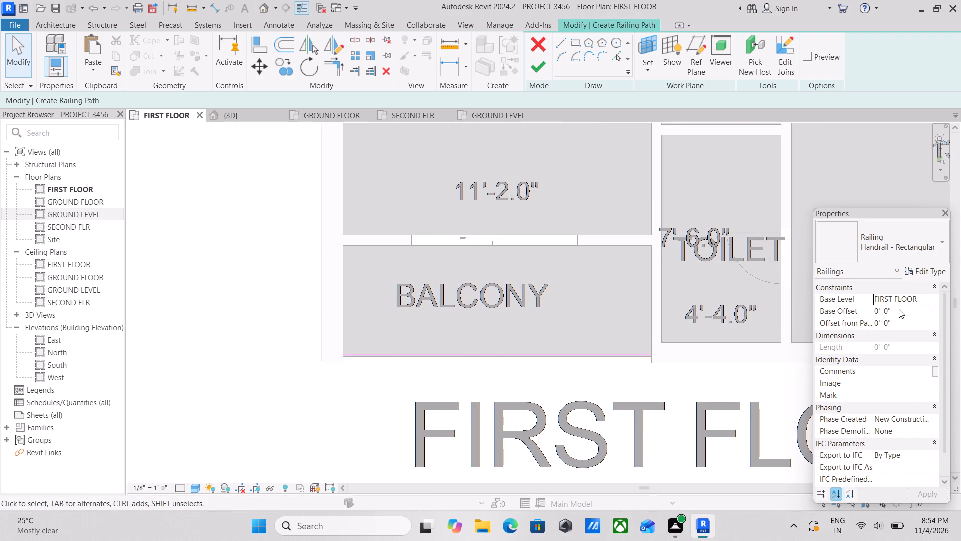
{"action": "scroll", "coordinate": [921, 335], "scroll_direction": "down", "scroll_amount": 3}
{"action": "scroll", "coordinate": [918, 340], "scroll_direction": "up", "scroll_amount": 4}
{"action": "left_click", "coordinate": [540, 62]}
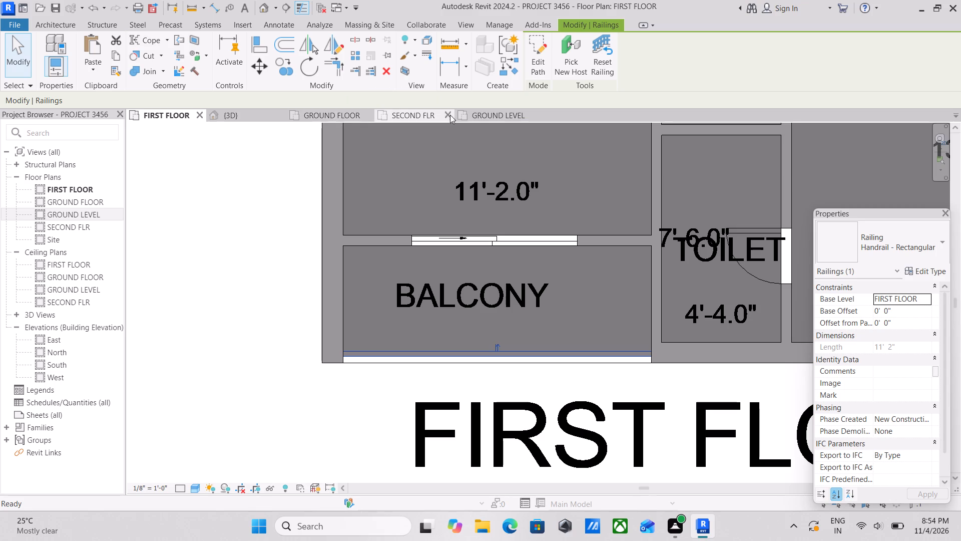
In the 3D view, change the front balcony railing's type to Glass Panel - Bottom Fill.
{"action": "left_click", "coordinate": [246, 116]}
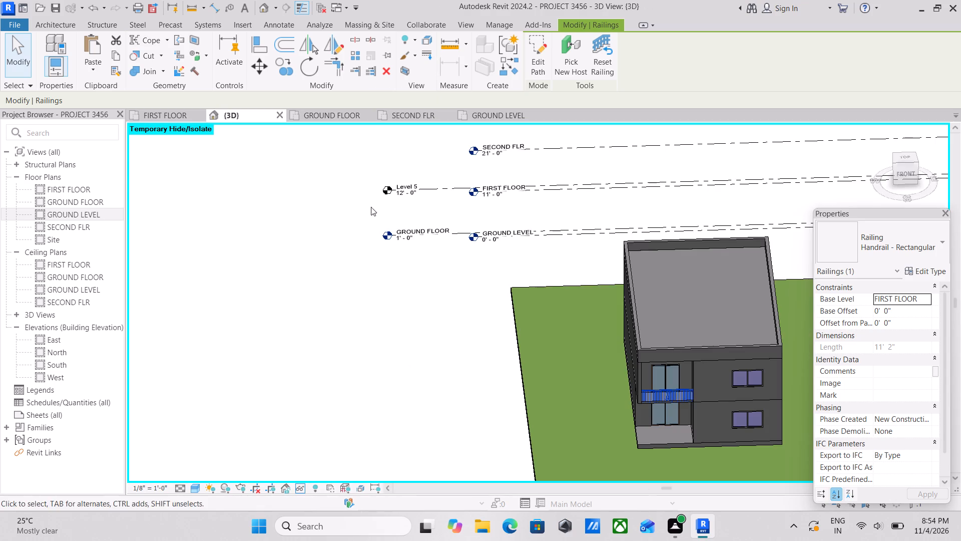
{"action": "scroll", "coordinate": [601, 315], "scroll_direction": "down", "scroll_amount": 1}
{"action": "scroll", "coordinate": [642, 355], "scroll_direction": "up", "scroll_amount": 2}
{"action": "middle_click_drag", "start_coordinate": [641, 356], "coordinate": [534, 295]}
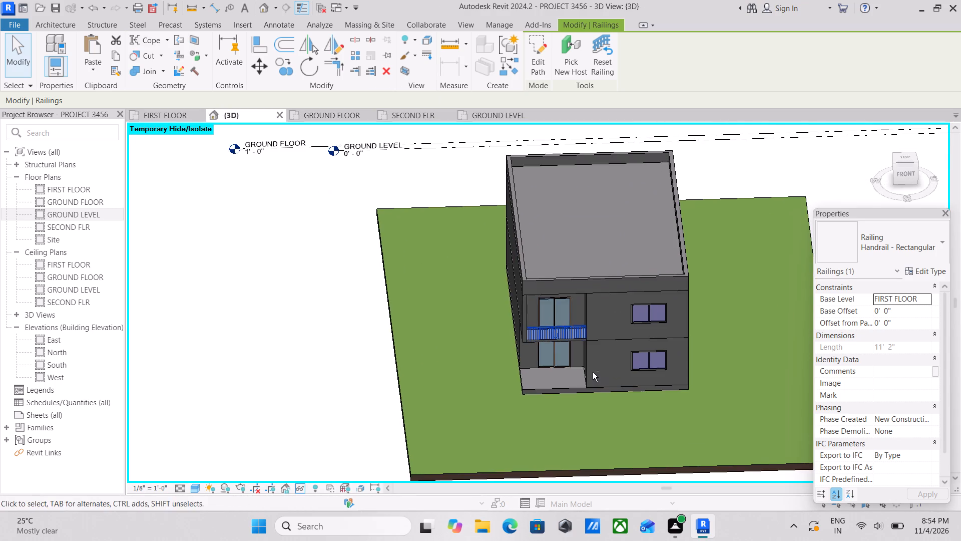
{"action": "middle_click_drag", "start_coordinate": [593, 372], "coordinate": [616, 270], "text": "shift"}
{"action": "middle_click_drag", "start_coordinate": [549, 335], "coordinate": [656, 411], "text": "shift"}
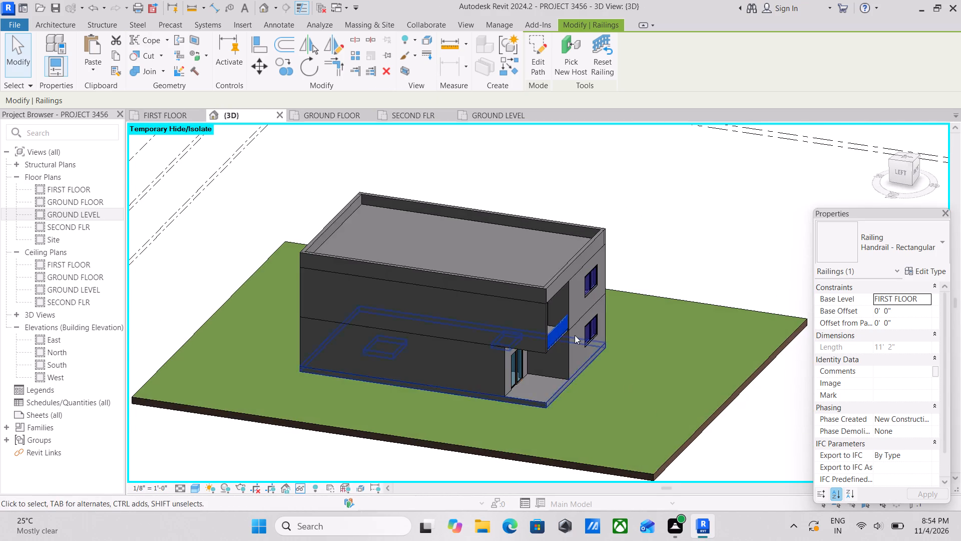
{"action": "scroll", "coordinate": [564, 325], "scroll_direction": "up", "scroll_amount": 11}
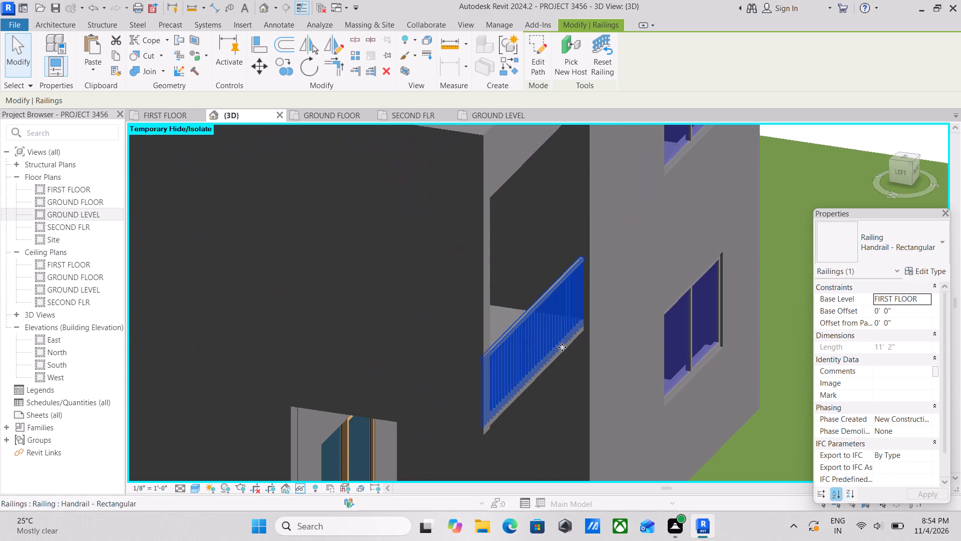
{"action": "left_click", "coordinate": [533, 311]}
{"action": "scroll", "coordinate": [578, 307], "scroll_direction": "down", "scroll_amount": 2}
{"action": "middle_click_drag", "start_coordinate": [571, 307], "coordinate": [532, 314]}
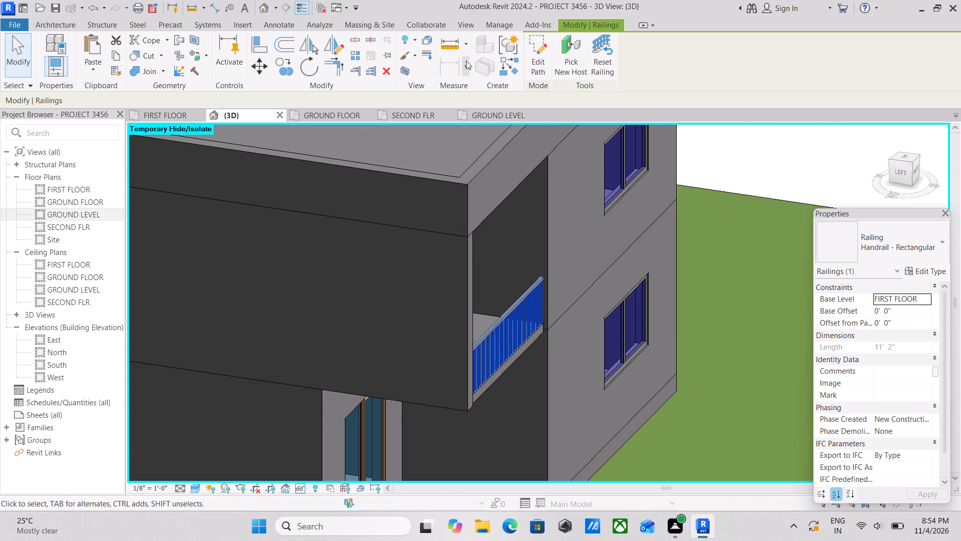
{"action": "left_click", "coordinate": [922, 252]}
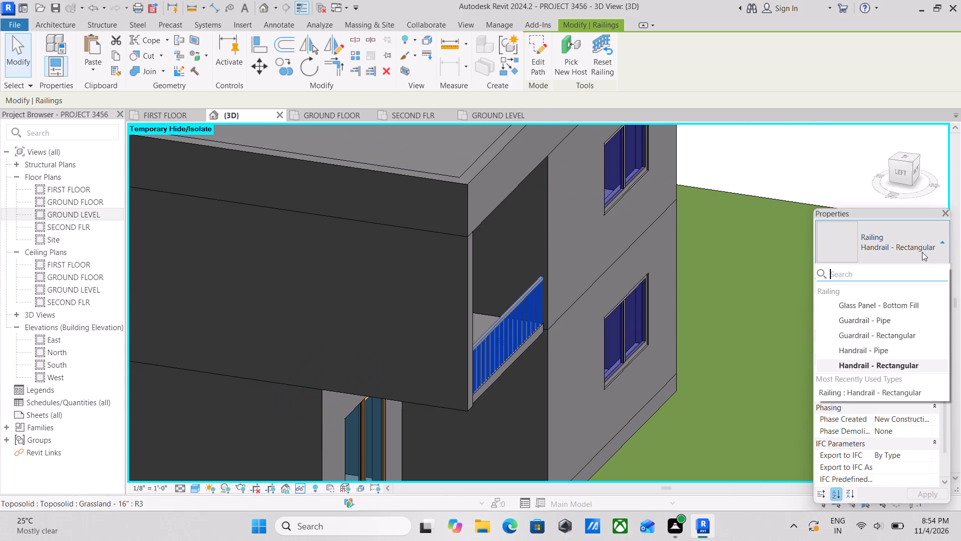
{"action": "left_click", "coordinate": [880, 305]}
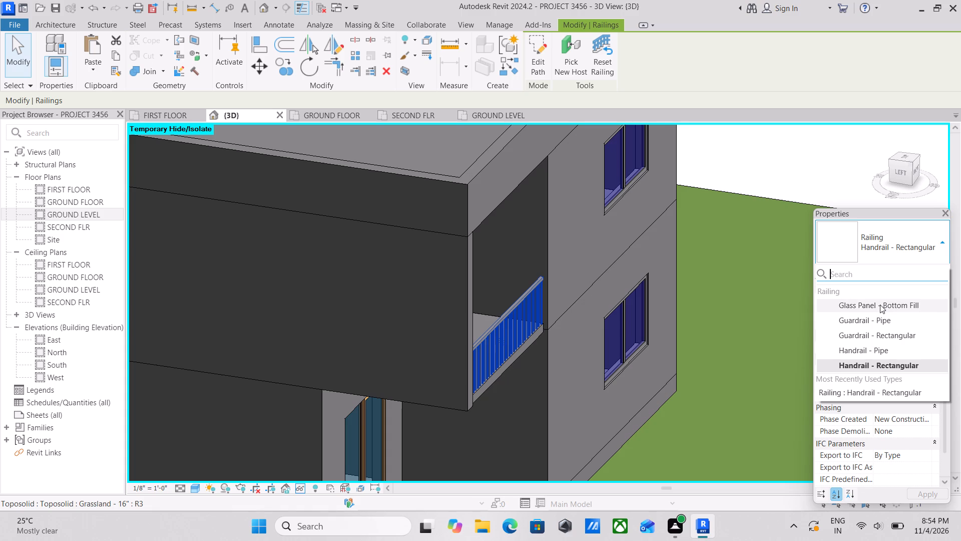
Examine the front balcony's glass panel railing in 3D from the front and both side angles.
{"action": "scroll", "coordinate": [534, 292], "scroll_direction": "down", "scroll_amount": 2}
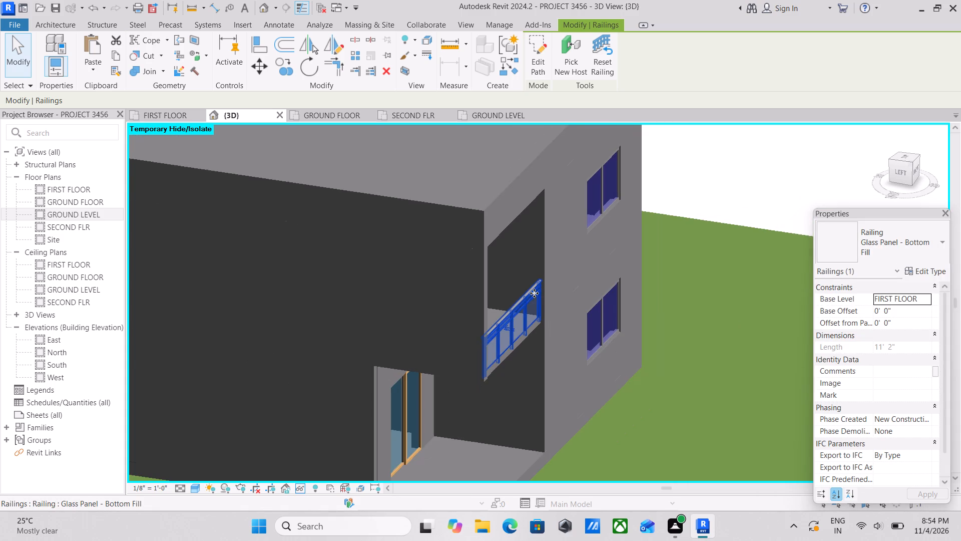
{"action": "middle_click_drag", "start_coordinate": [534, 293], "coordinate": [516, 244]}
{"action": "scroll", "coordinate": [486, 389], "scroll_direction": "up", "scroll_amount": 2}
{"action": "scroll", "coordinate": [486, 390], "scroll_direction": "down", "scroll_amount": 3}
{"action": "middle_click_drag", "start_coordinate": [486, 385], "coordinate": [408, 354]}
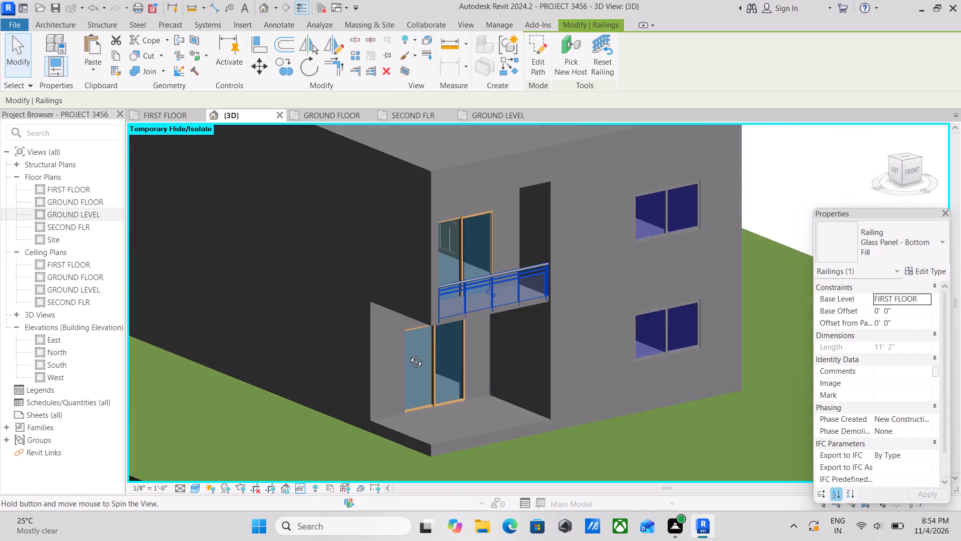
{"action": "middle_click_drag", "start_coordinate": [408, 354], "coordinate": [413, 357]}
{"action": "middle_click_drag", "start_coordinate": [499, 374], "coordinate": [535, 380]}
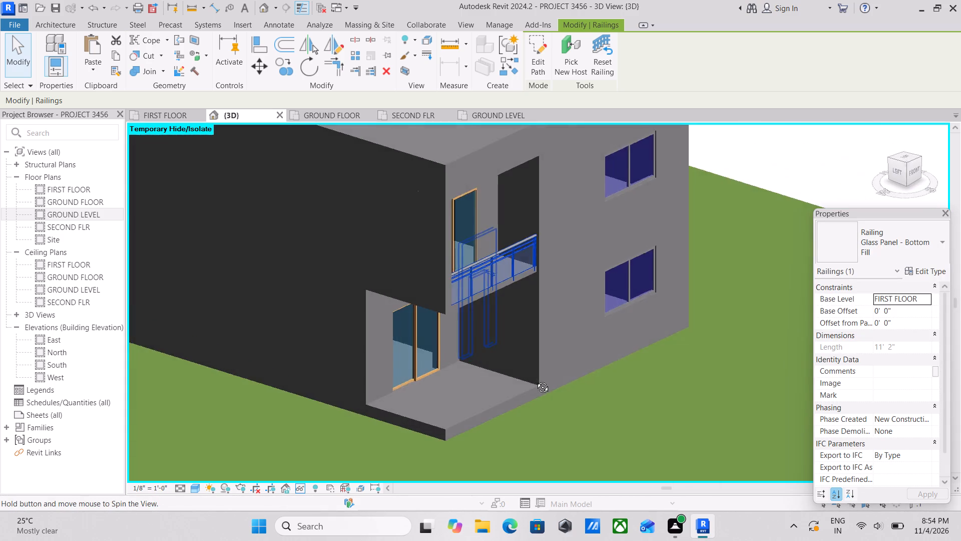
{"action": "middle_click_drag", "start_coordinate": [535, 380], "coordinate": [535, 378]}
{"action": "scroll", "coordinate": [531, 375], "scroll_direction": "up", "scroll_amount": 1}
{"action": "middle_click_drag", "start_coordinate": [510, 352], "coordinate": [574, 417]}
{"action": "middle_click_drag", "start_coordinate": [531, 380], "coordinate": [591, 434]}
{"action": "middle_click_drag", "start_coordinate": [572, 422], "coordinate": [507, 409]}
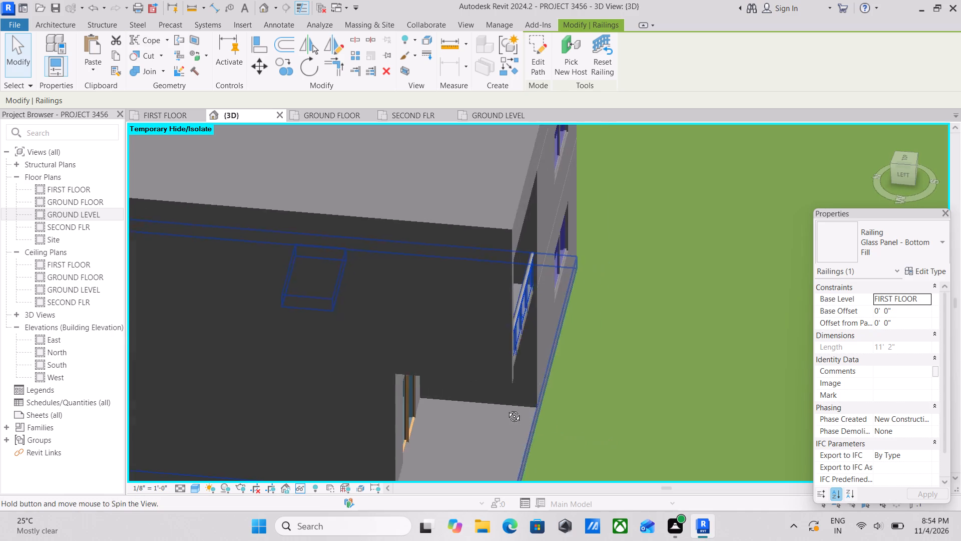
{"action": "middle_click_drag", "start_coordinate": [507, 409], "coordinate": [394, 392]}
{"action": "middle_click_drag", "start_coordinate": [449, 364], "coordinate": [517, 443]}
{"action": "middle_click_drag", "start_coordinate": [479, 402], "coordinate": [417, 373], "text": "shift"}
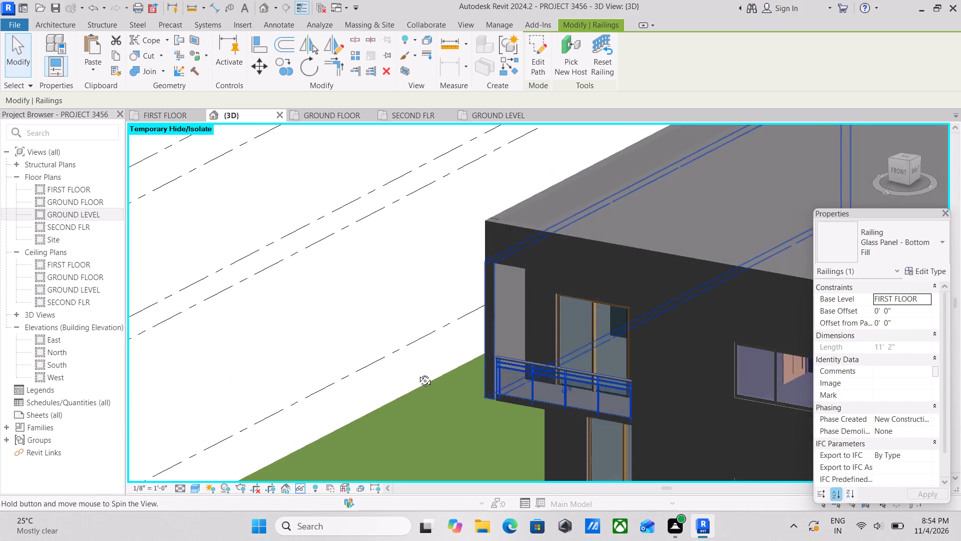
{"action": "middle_click_drag", "start_coordinate": [417, 373], "coordinate": [527, 416], "text": "shift"}
{"action": "middle_click_drag", "start_coordinate": [537, 389], "coordinate": [514, 364]}
{"action": "scroll", "coordinate": [514, 364], "scroll_direction": "down", "scroll_amount": 1}
{"action": "middle_click_drag", "start_coordinate": [522, 376], "coordinate": [478, 375]}
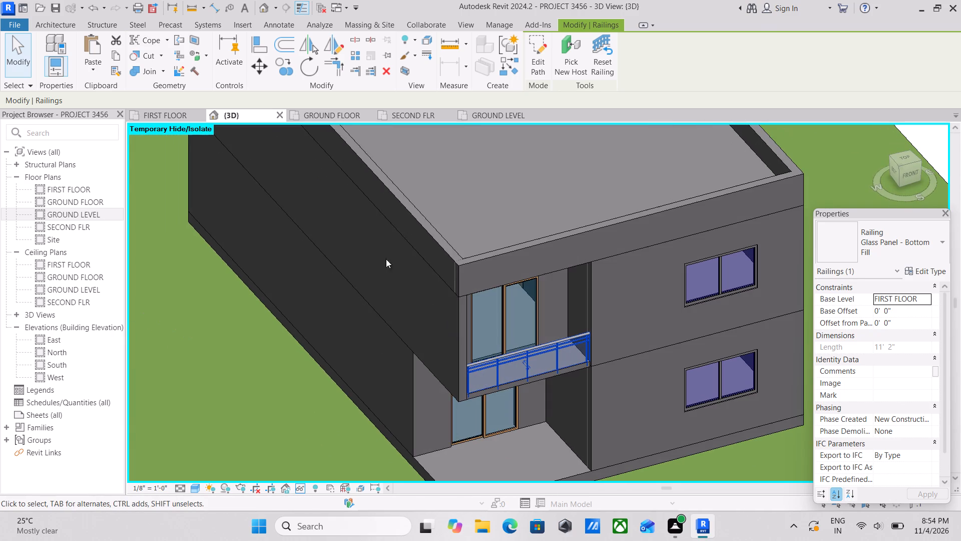
Review the SECOND FLR plan and the GROUND FLOOR plan from the front sit-out up to the rear stairs.
{"action": "left_click", "coordinate": [396, 119]}
{"action": "scroll", "coordinate": [500, 333], "scroll_direction": "down", "scroll_amount": 1}
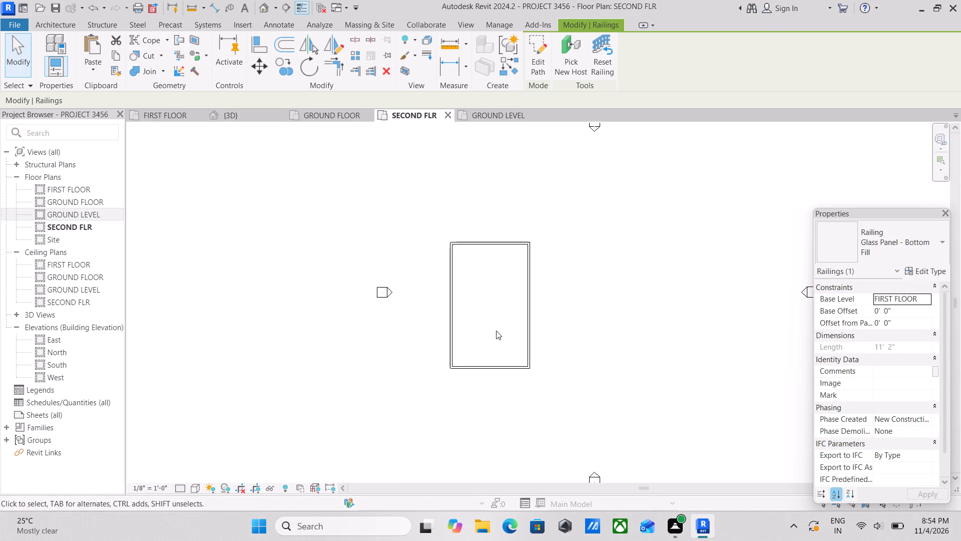
{"action": "scroll", "coordinate": [494, 330], "scroll_direction": "up", "scroll_amount": 1}
{"action": "left_click", "coordinate": [330, 111]}
{"action": "scroll", "coordinate": [473, 257], "scroll_direction": "down", "scroll_amount": 2}
{"action": "scroll", "coordinate": [488, 331], "scroll_direction": "up", "scroll_amount": 7}
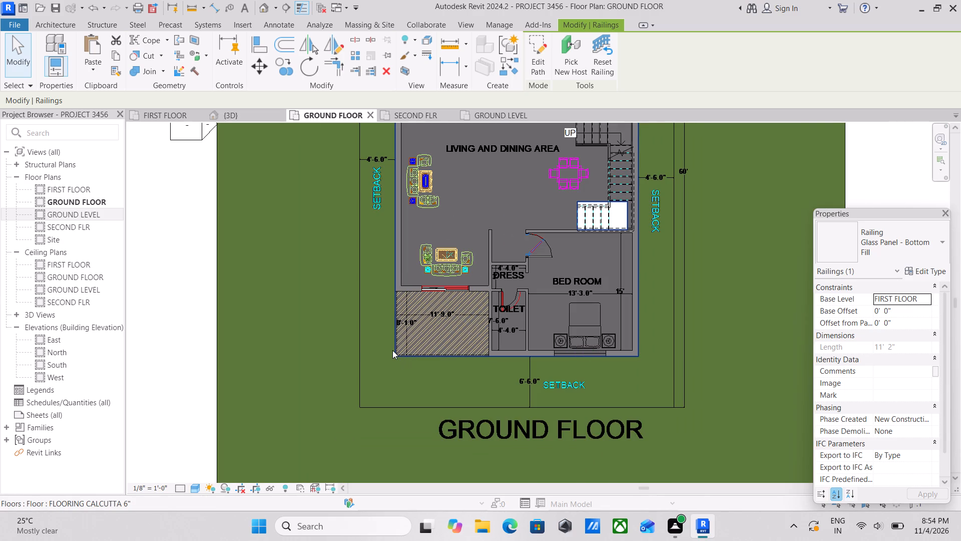
{"action": "scroll", "coordinate": [396, 338], "scroll_direction": "up", "scroll_amount": 4}
{"action": "middle_click_drag", "start_coordinate": [461, 289], "coordinate": [391, 445]}
{"action": "middle_click_drag", "start_coordinate": [433, 267], "coordinate": [429, 427]}
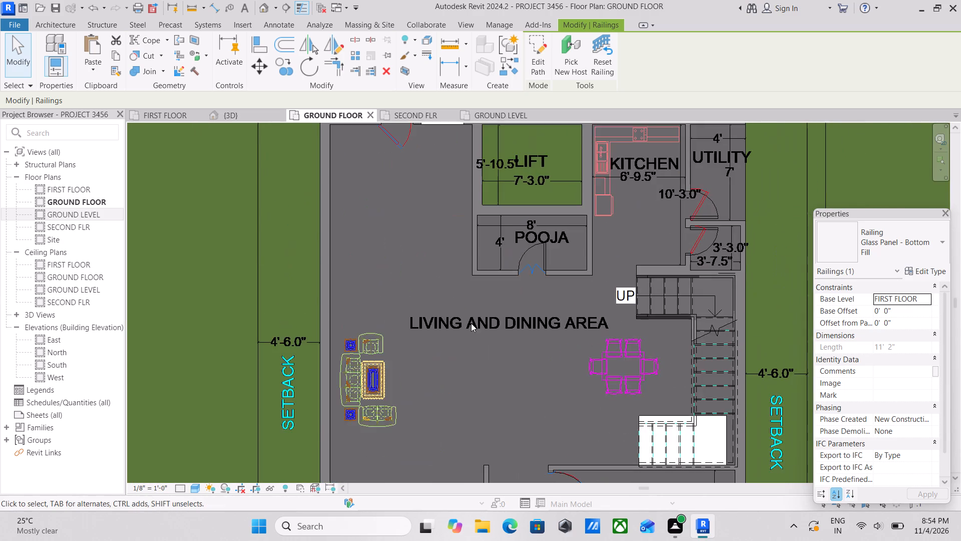
{"action": "scroll", "coordinate": [475, 281], "scroll_direction": "down", "scroll_amount": 2}
{"action": "middle_click_drag", "start_coordinate": [472, 289], "coordinate": [465, 343]}
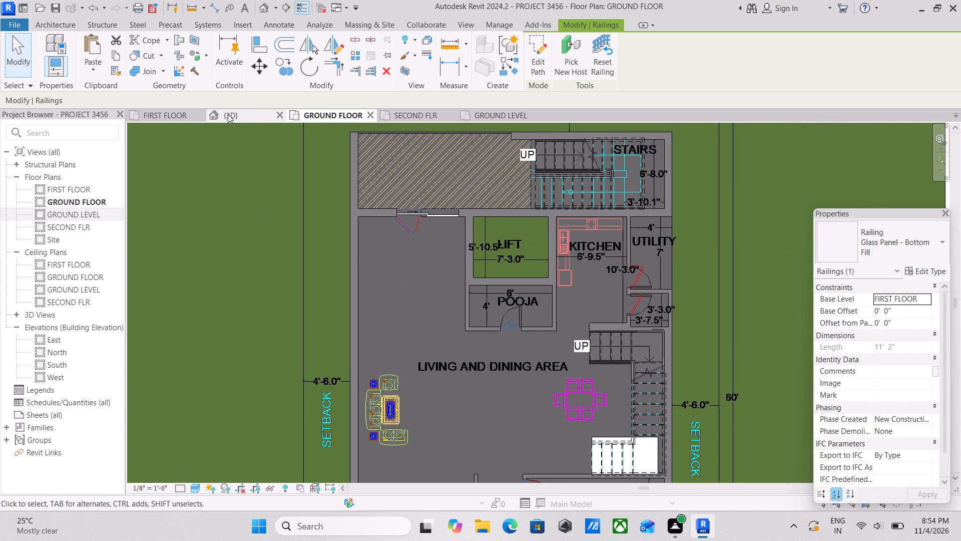
Examine the building in 3D around its front, left side and rear, including the rear balcony railing.
{"action": "left_click", "coordinate": [228, 114]}
{"action": "scroll", "coordinate": [467, 295], "scroll_direction": "down", "scroll_amount": 3}
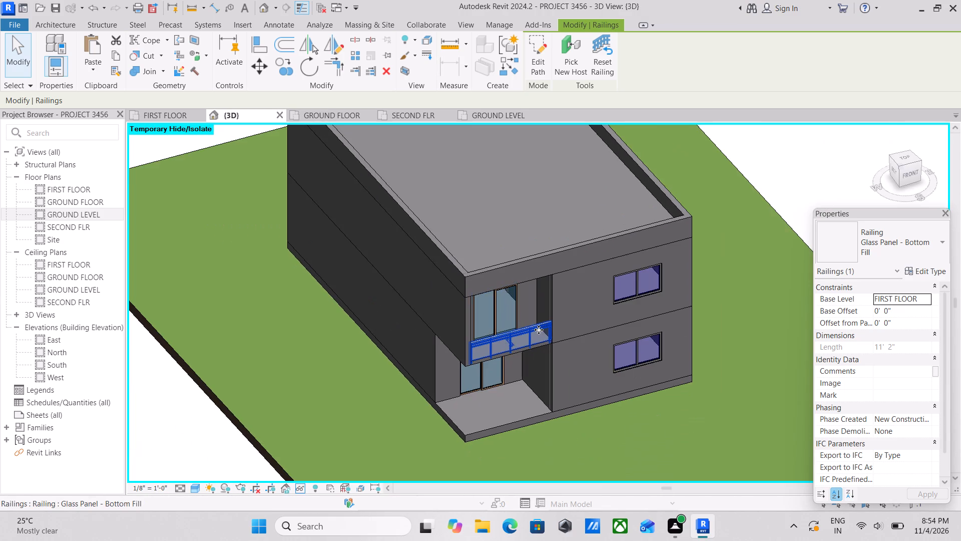
{"action": "middle_click_drag", "start_coordinate": [537, 329], "coordinate": [490, 253], "text": "shift"}
{"action": "middle_click_drag", "start_coordinate": [587, 347], "coordinate": [529, 308]}
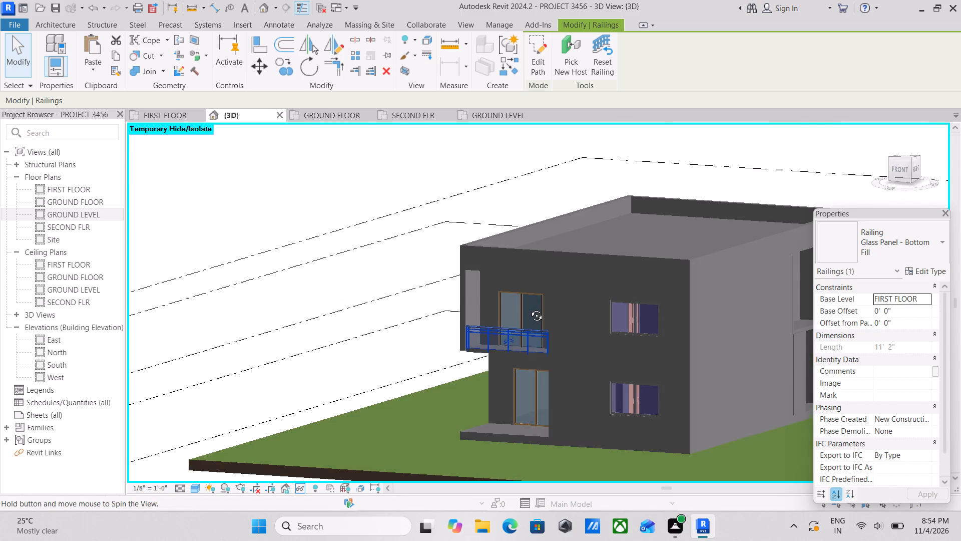
{"action": "middle_click_drag", "start_coordinate": [529, 308], "coordinate": [668, 318]}
{"action": "middle_click_drag", "start_coordinate": [592, 318], "coordinate": [672, 331]}
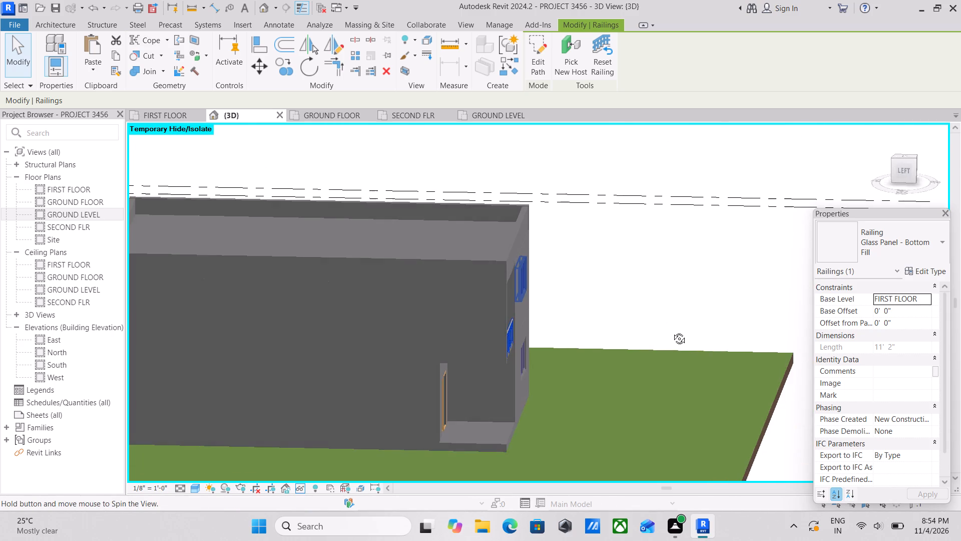
{"action": "middle_click_drag", "start_coordinate": [672, 331], "coordinate": [572, 308]}
{"action": "middle_click_drag", "start_coordinate": [508, 303], "coordinate": [690, 311], "text": "shift"}
{"action": "middle_click_drag", "start_coordinate": [222, 328], "coordinate": [268, 313]}
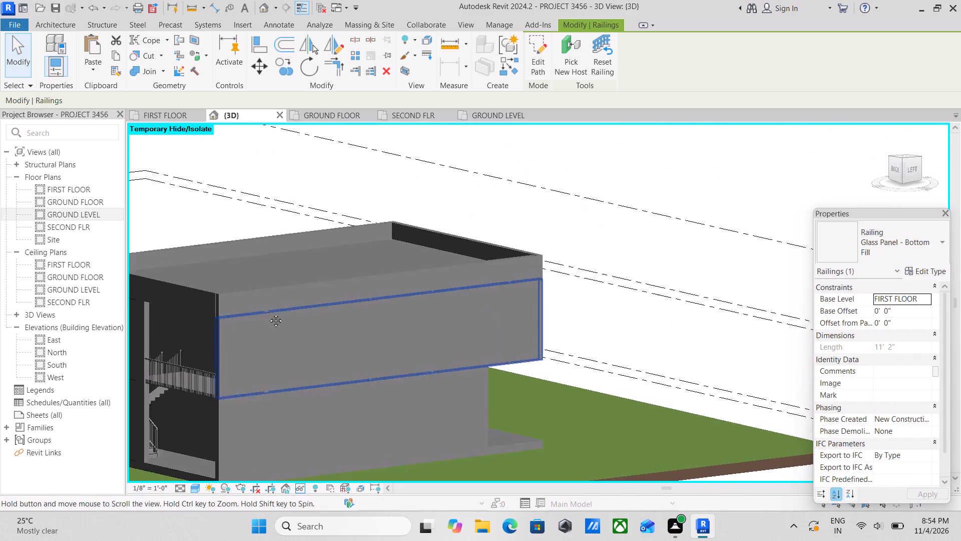
{"action": "middle_click_drag", "start_coordinate": [268, 313], "coordinate": [371, 287]}
{"action": "middle_click_drag", "start_coordinate": [346, 303], "coordinate": [457, 343], "text": "shift"}
{"action": "middle_click_drag", "start_coordinate": [498, 360], "coordinate": [409, 246]}
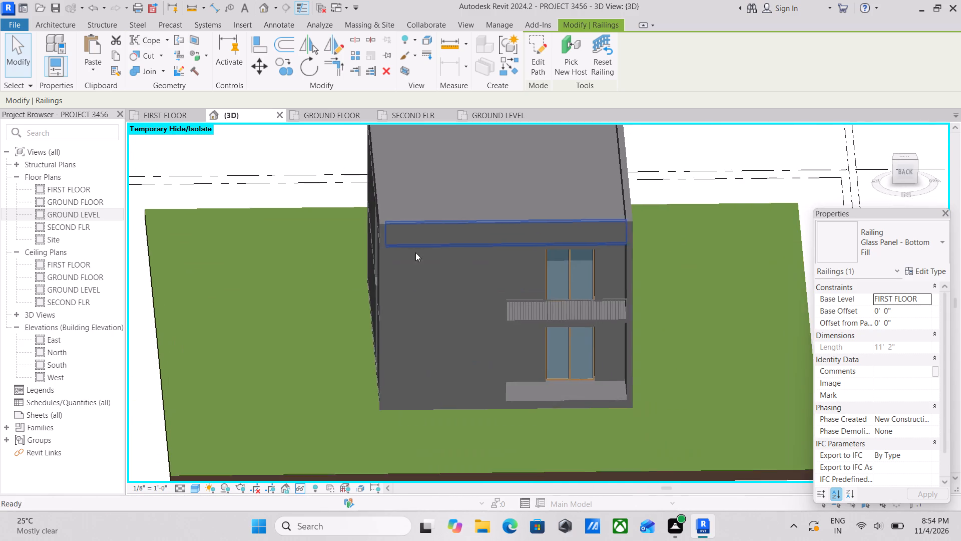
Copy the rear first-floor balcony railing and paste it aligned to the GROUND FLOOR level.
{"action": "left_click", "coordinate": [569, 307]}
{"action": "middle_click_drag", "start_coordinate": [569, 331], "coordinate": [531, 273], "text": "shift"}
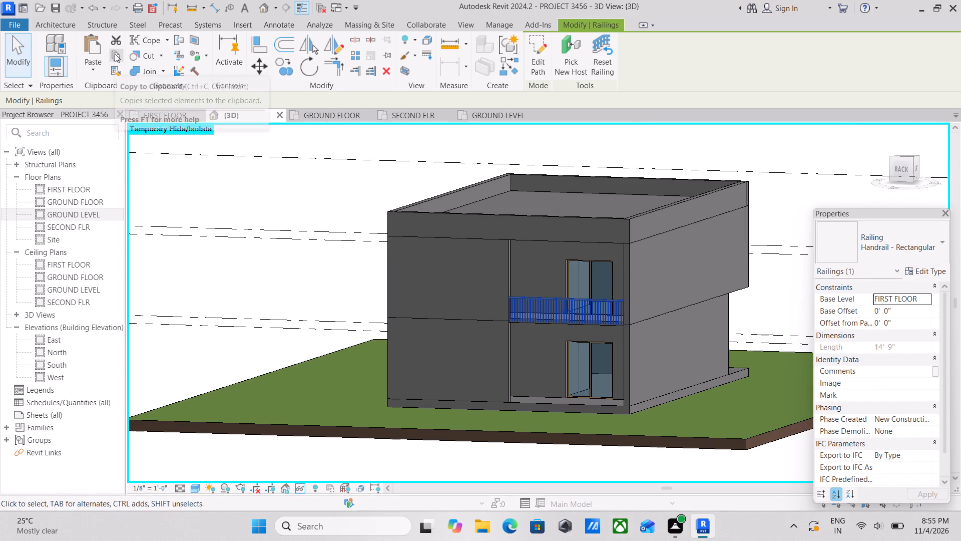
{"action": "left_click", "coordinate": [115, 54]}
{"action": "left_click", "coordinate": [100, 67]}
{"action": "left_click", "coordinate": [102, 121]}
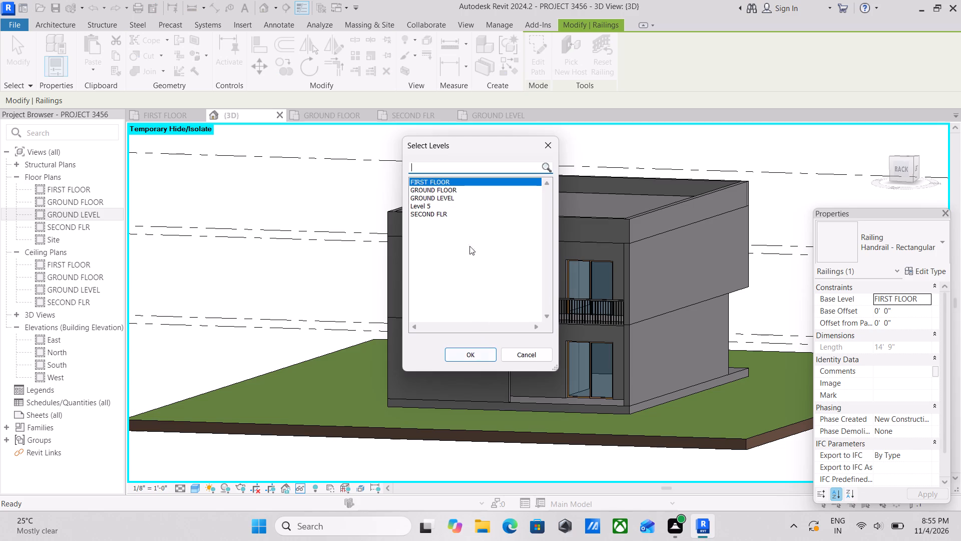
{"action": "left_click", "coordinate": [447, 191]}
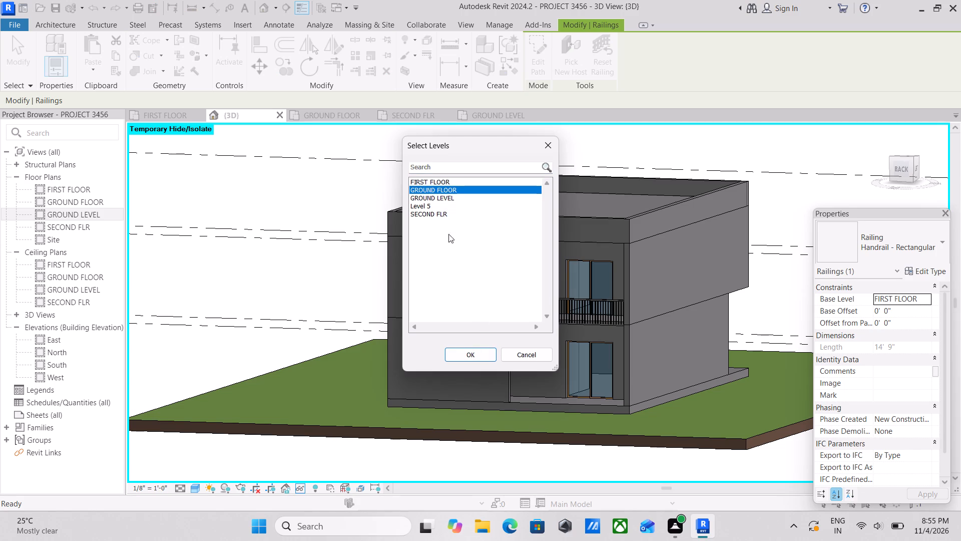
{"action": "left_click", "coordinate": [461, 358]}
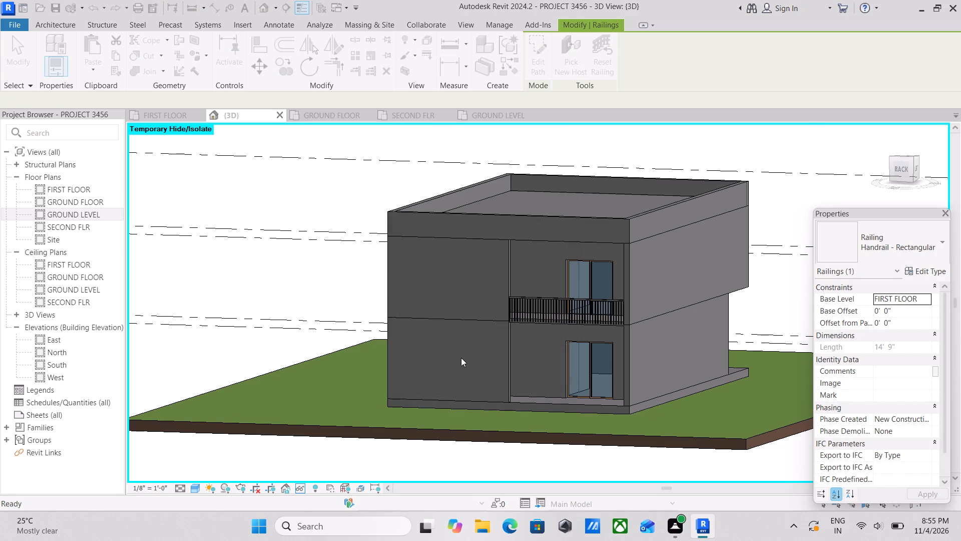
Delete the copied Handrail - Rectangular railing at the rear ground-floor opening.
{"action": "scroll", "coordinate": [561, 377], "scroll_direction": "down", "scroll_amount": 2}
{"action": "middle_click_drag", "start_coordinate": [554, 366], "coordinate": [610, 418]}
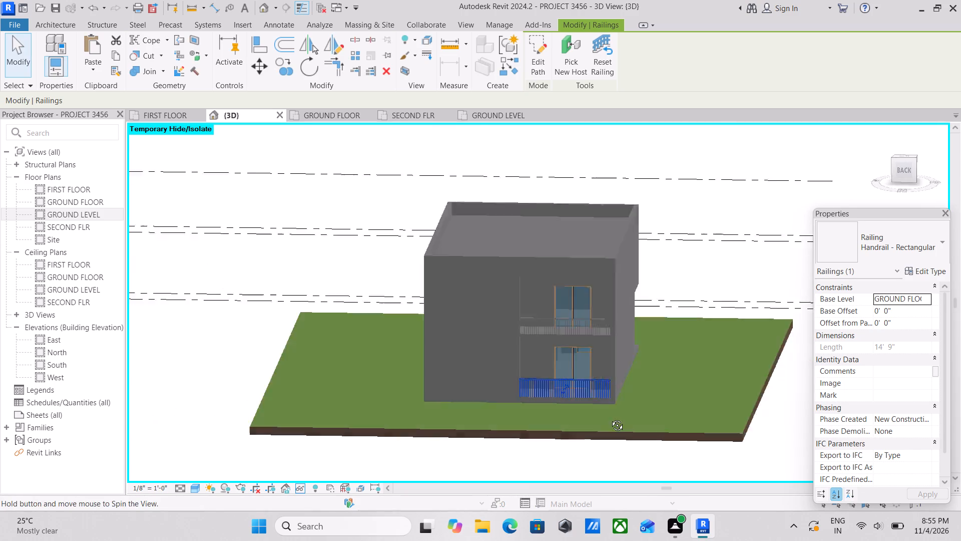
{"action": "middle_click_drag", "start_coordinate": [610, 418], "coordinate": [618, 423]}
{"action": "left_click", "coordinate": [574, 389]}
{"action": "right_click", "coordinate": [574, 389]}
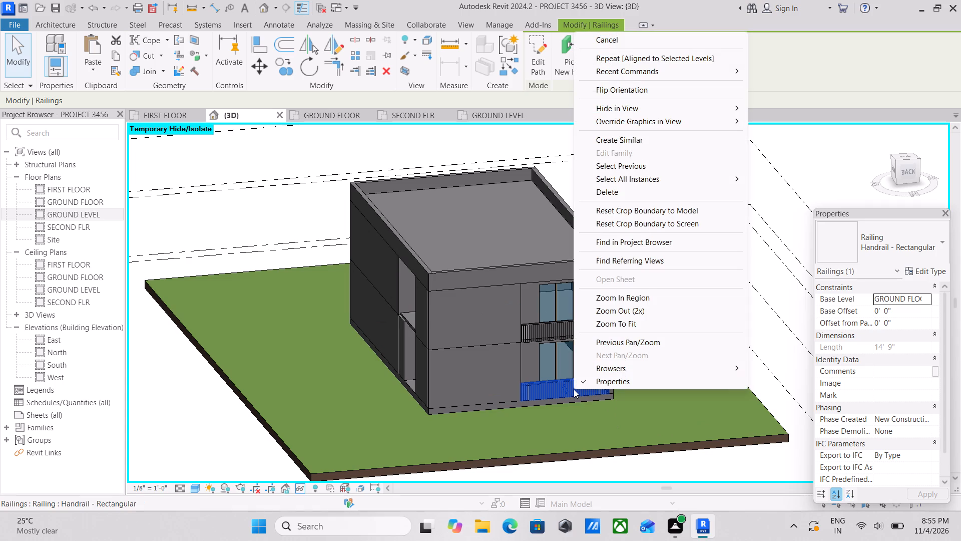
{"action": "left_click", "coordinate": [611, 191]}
Examine the building's right side in 3D, focusing on the recessed first-floor utility opening and its floor edge.
{"action": "scroll", "coordinate": [494, 350], "scroll_direction": "down", "scroll_amount": 2}
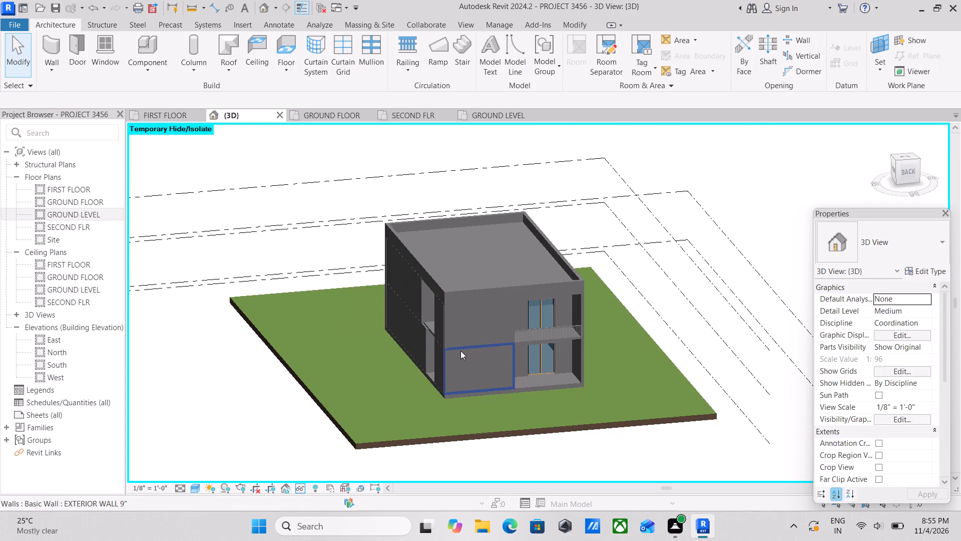
{"action": "middle_click_drag", "start_coordinate": [460, 354], "coordinate": [569, 326]}
{"action": "middle_click_drag", "start_coordinate": [467, 363], "coordinate": [539, 396]}
{"action": "scroll", "coordinate": [578, 395], "scroll_direction": "down", "scroll_amount": 2}
{"action": "middle_click_drag", "start_coordinate": [572, 395], "coordinate": [665, 464]}
{"action": "scroll", "coordinate": [610, 409], "scroll_direction": "up", "scroll_amount": 1, "text": "shift"}
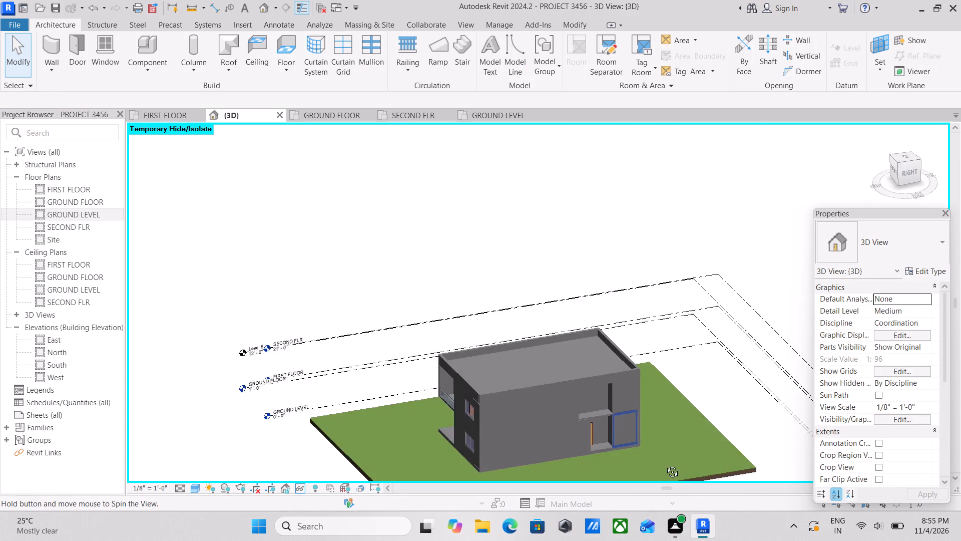
{"action": "scroll", "coordinate": [574, 410], "scroll_direction": "up", "scroll_amount": 2}
{"action": "middle_click_drag", "start_coordinate": [568, 403], "coordinate": [391, 362]}
{"action": "middle_click_drag", "start_coordinate": [396, 364], "coordinate": [459, 385], "text": "shift"}
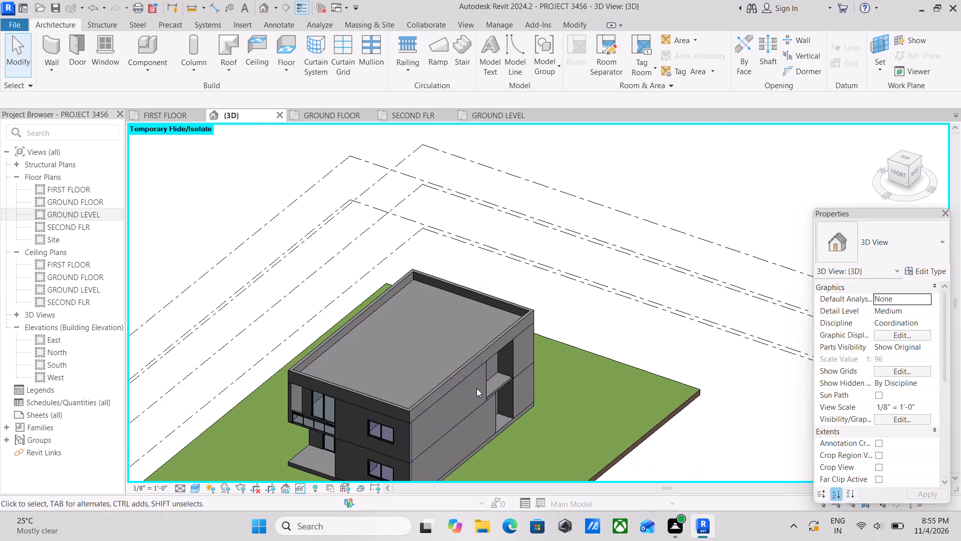
{"action": "scroll", "coordinate": [476, 388], "scroll_direction": "up", "scroll_amount": 7}
{"action": "middle_click_drag", "start_coordinate": [500, 388], "coordinate": [488, 389]}
{"action": "middle_click_drag", "start_coordinate": [498, 386], "coordinate": [496, 384]}
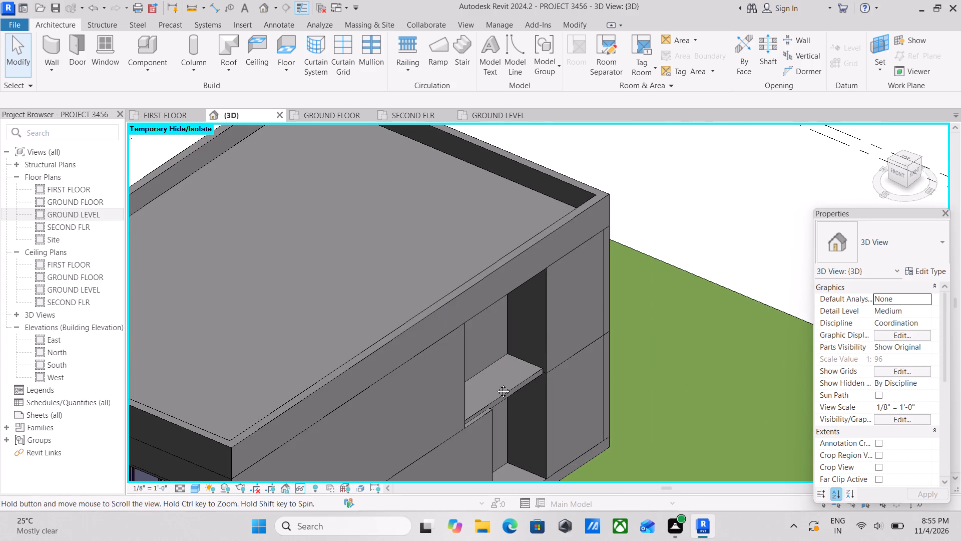
{"action": "middle_click_drag", "start_coordinate": [496, 384], "coordinate": [454, 332]}
{"action": "scroll", "coordinate": [501, 411], "scroll_direction": "up", "scroll_amount": 2}
{"action": "scroll", "coordinate": [486, 388], "scroll_direction": "up", "scroll_amount": 1, "text": "shift"}
{"action": "middle_click_drag", "start_coordinate": [486, 388], "coordinate": [454, 402], "text": "shift"}
{"action": "middle_click_drag", "start_coordinate": [407, 365], "coordinate": [465, 401]}
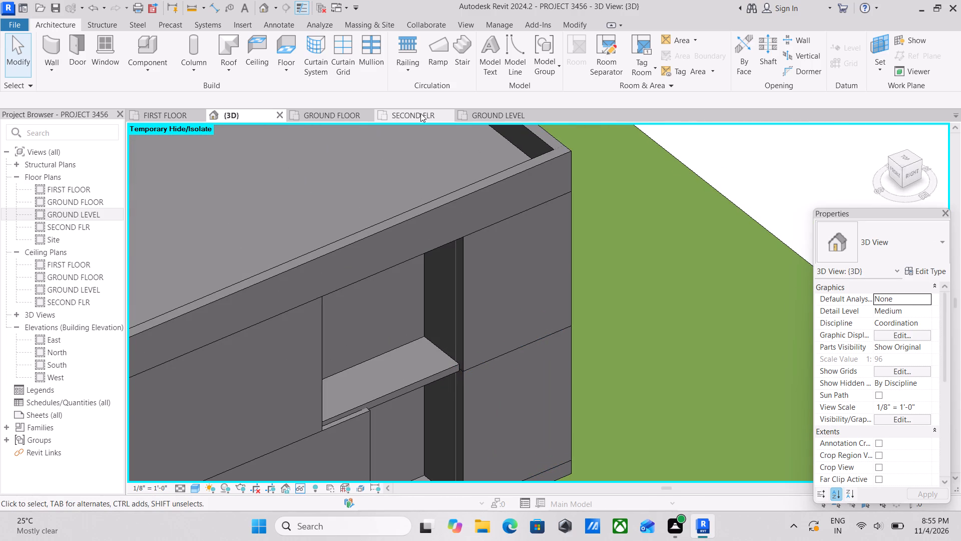
Review the SECOND FLR, GROUND FLOOR and GROUND LEVEL plans, comparing the utility and stair areas on the imported drawings.
{"action": "left_click", "coordinate": [420, 113]}
{"action": "left_click", "coordinate": [326, 119]}
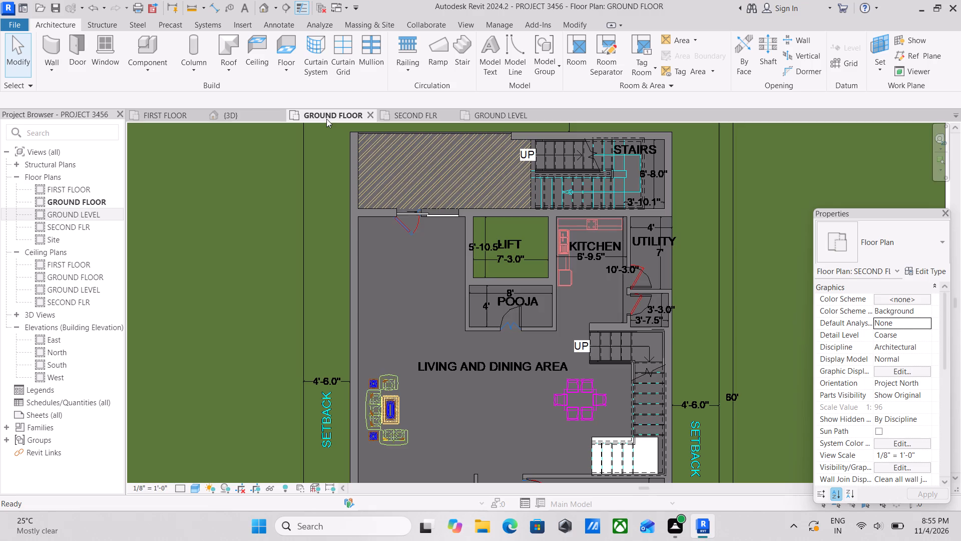
{"action": "left_click", "coordinate": [504, 115]}
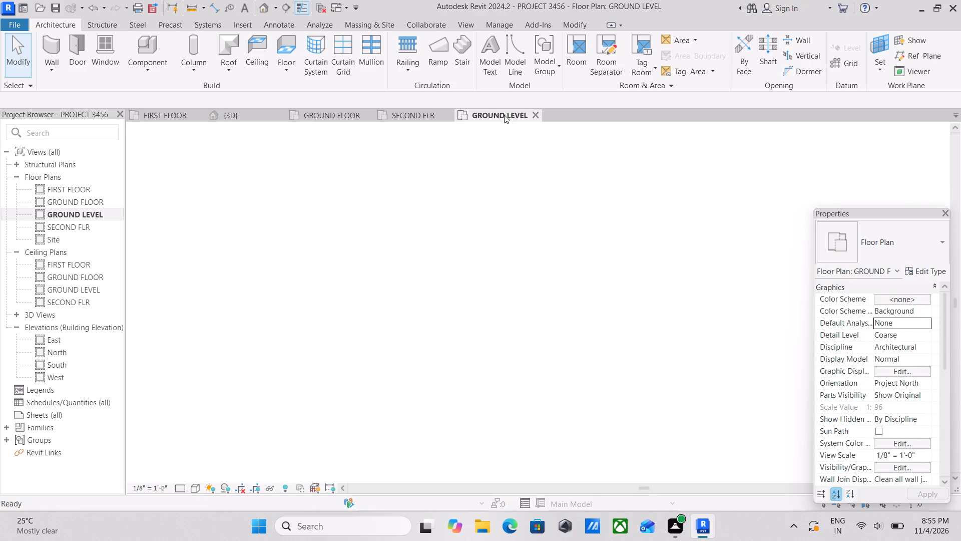
{"action": "scroll", "coordinate": [515, 266], "scroll_direction": "up", "scroll_amount": 3}
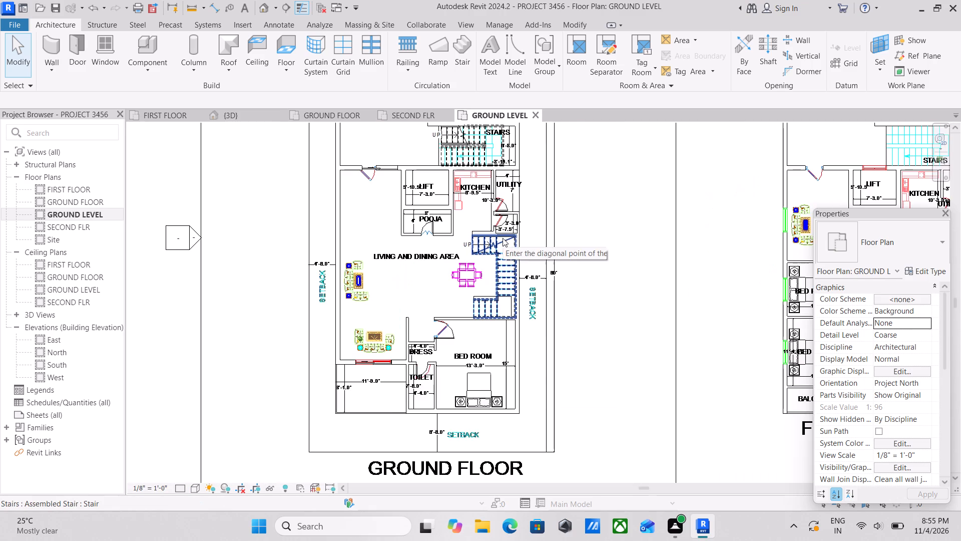
{"action": "scroll", "coordinate": [503, 238], "scroll_direction": "up", "scroll_amount": 1}
{"action": "middle_click_drag", "start_coordinate": [543, 200], "coordinate": [517, 257]}
{"action": "scroll", "coordinate": [519, 254], "scroll_direction": "up", "scroll_amount": 1}
{"action": "middle_click_drag", "start_coordinate": [525, 248], "coordinate": [340, 223]}
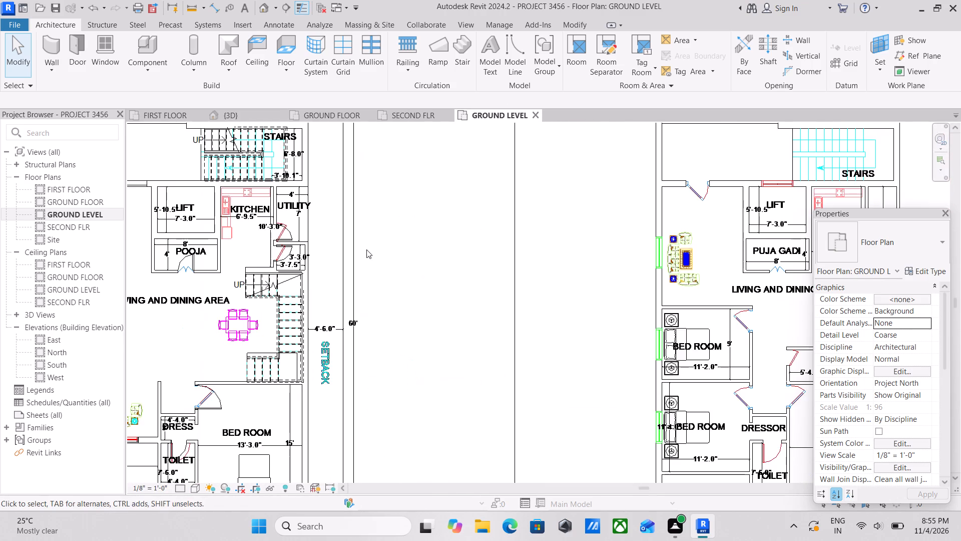
{"action": "scroll", "coordinate": [366, 249], "scroll_direction": "down", "scroll_amount": 2}
{"action": "middle_click_drag", "start_coordinate": [368, 250], "coordinate": [413, 272]}
Review the FIRST FLOOR plan from the bedrooms and balcony through to the kitchen, utility and rear stairs.
{"action": "left_click", "coordinate": [174, 114]}
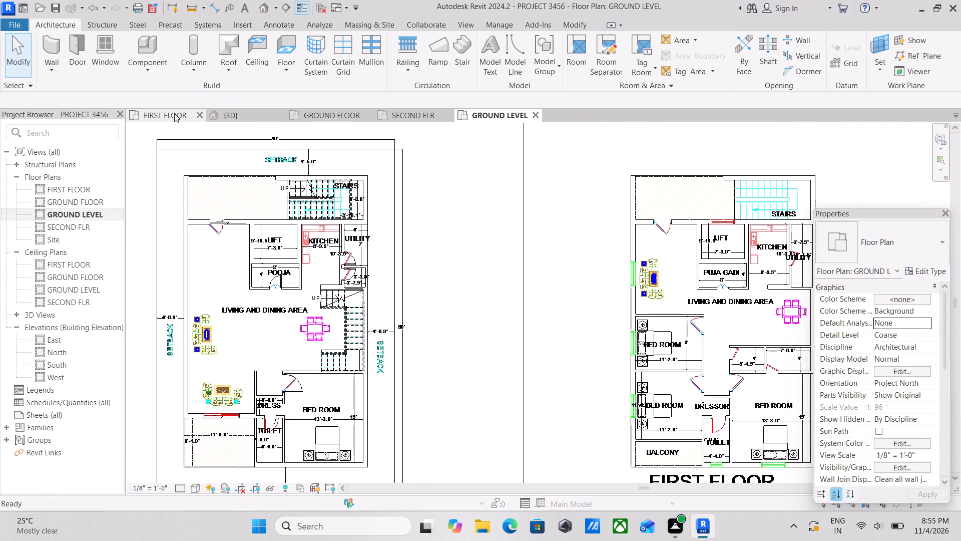
{"action": "scroll", "coordinate": [505, 279], "scroll_direction": "down", "scroll_amount": 5}
{"action": "middle_click_drag", "start_coordinate": [568, 278], "coordinate": [390, 328]}
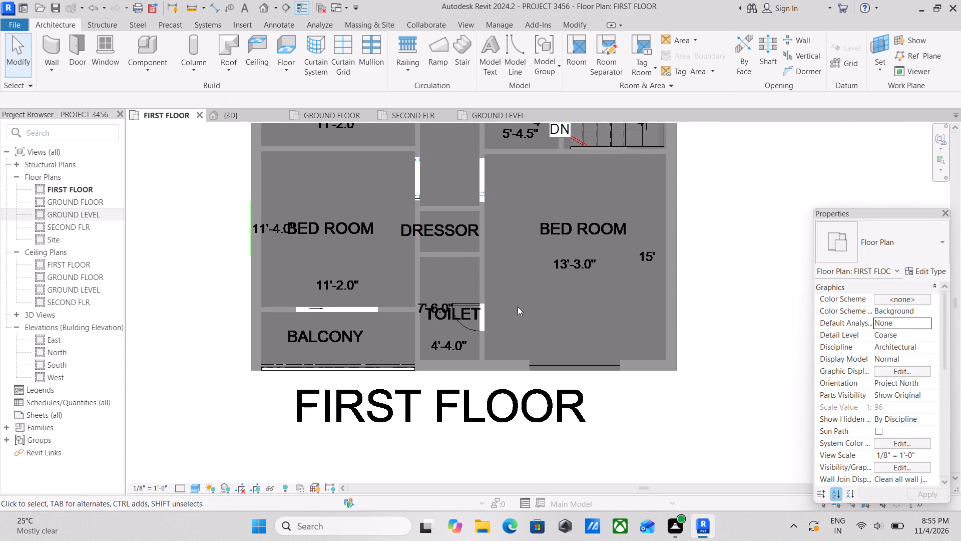
{"action": "middle_click_drag", "start_coordinate": [518, 330], "coordinate": [513, 426]}
{"action": "middle_click_drag", "start_coordinate": [541, 298], "coordinate": [545, 438]}
{"action": "middle_click_drag", "start_coordinate": [529, 279], "coordinate": [555, 347]}
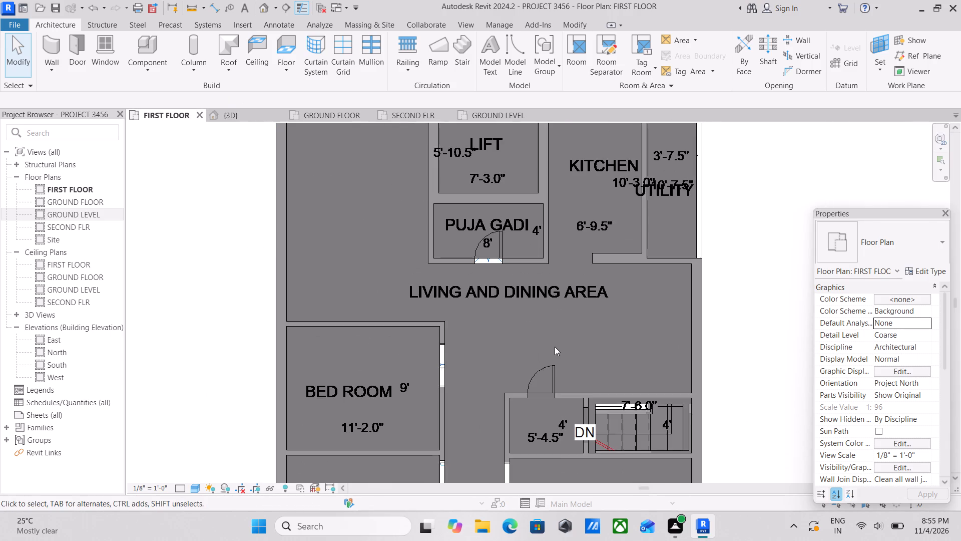
{"action": "middle_click_drag", "start_coordinate": [520, 304], "coordinate": [543, 364]}
{"action": "middle_click_drag", "start_coordinate": [532, 311], "coordinate": [568, 373]}
{"action": "middle_click_drag", "start_coordinate": [656, 292], "coordinate": [659, 342]}
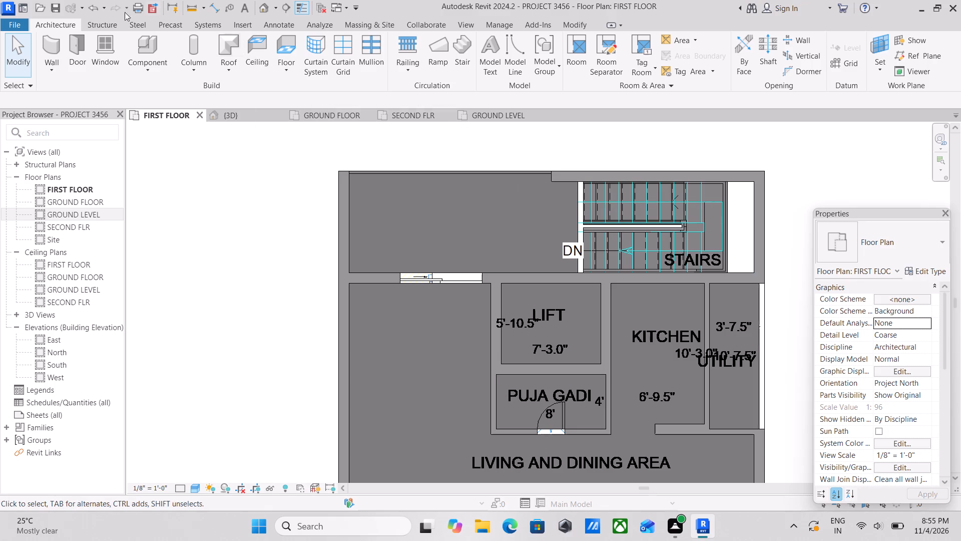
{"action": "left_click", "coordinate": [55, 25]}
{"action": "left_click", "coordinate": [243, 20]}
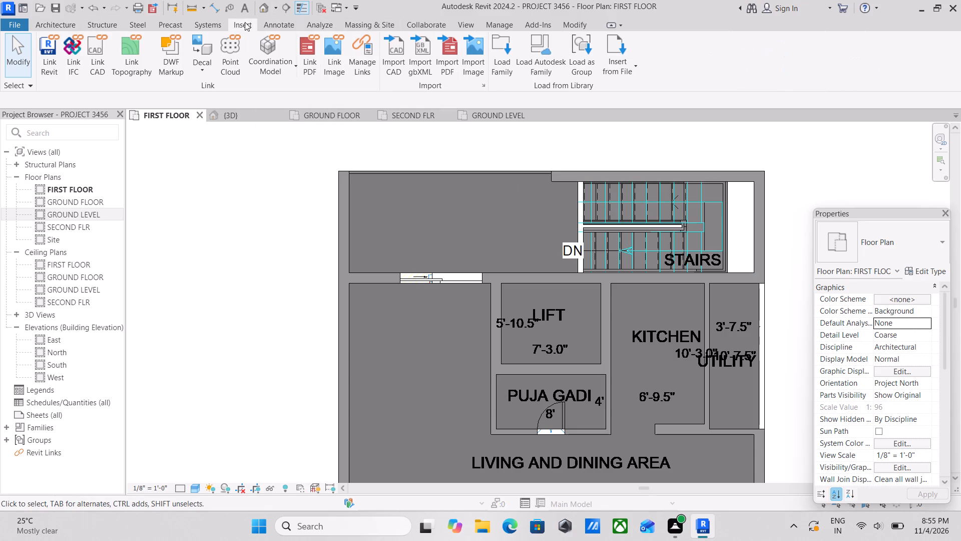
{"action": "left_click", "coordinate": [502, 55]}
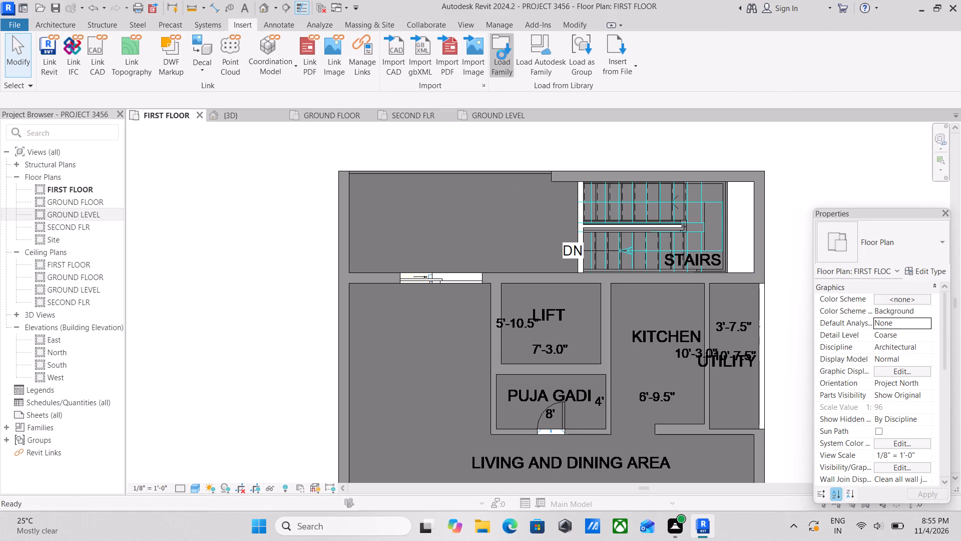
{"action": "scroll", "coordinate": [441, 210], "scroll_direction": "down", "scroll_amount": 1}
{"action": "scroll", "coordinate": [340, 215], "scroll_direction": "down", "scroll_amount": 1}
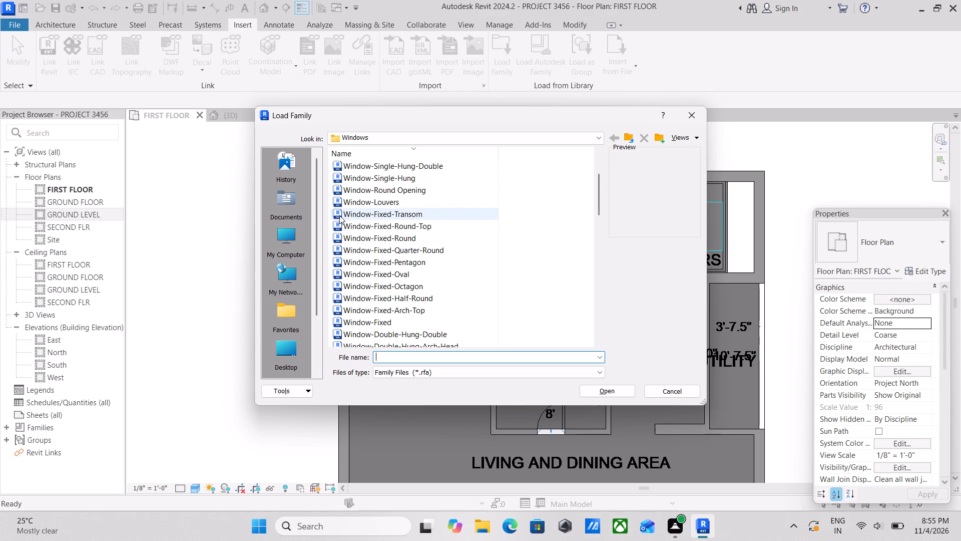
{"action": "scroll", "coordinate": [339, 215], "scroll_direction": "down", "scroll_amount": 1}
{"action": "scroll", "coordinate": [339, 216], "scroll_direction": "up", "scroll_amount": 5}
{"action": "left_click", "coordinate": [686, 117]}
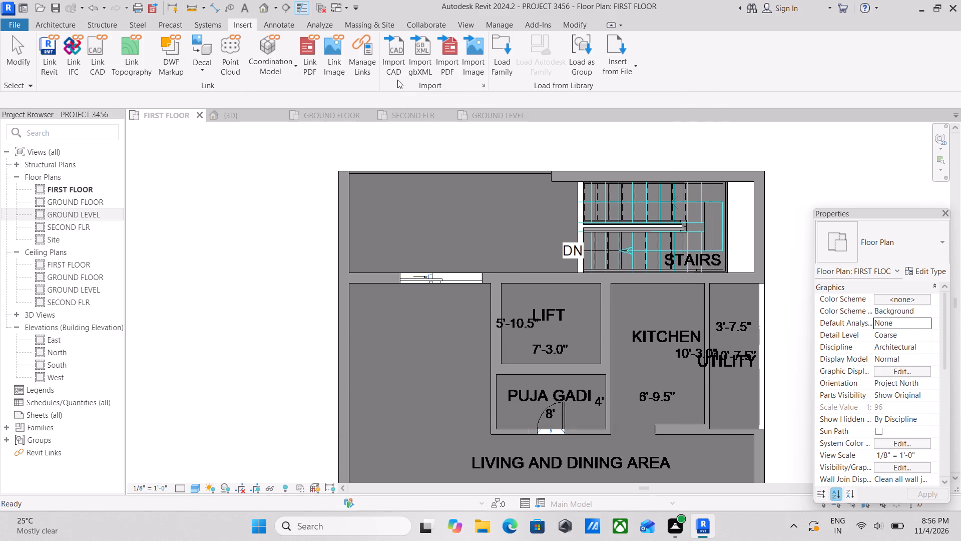
Switch to the GROUND FLOOR plan and show its living and dining area.
{"action": "left_click", "coordinate": [70, 28]}
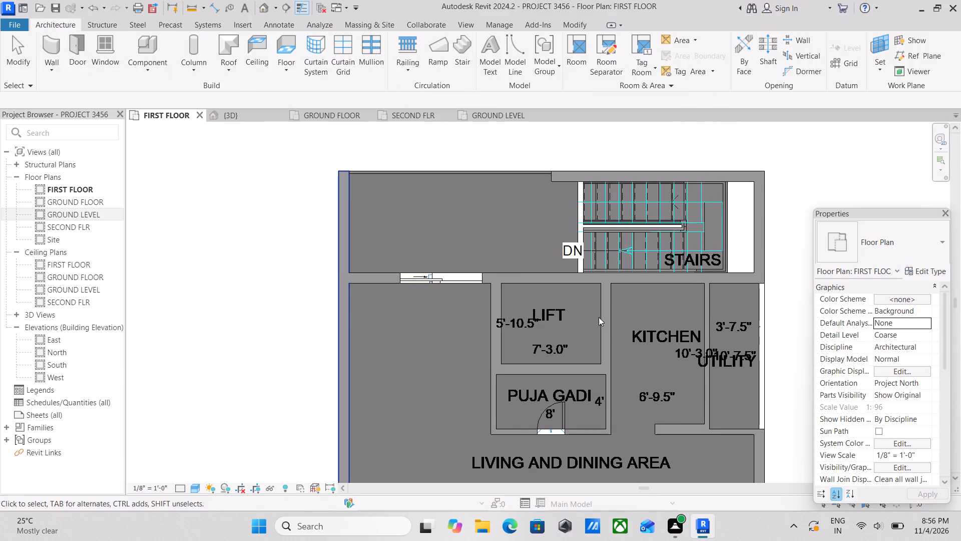
{"action": "scroll", "coordinate": [611, 276], "scroll_direction": "down", "scroll_amount": 1}
{"action": "left_click", "coordinate": [340, 112]}
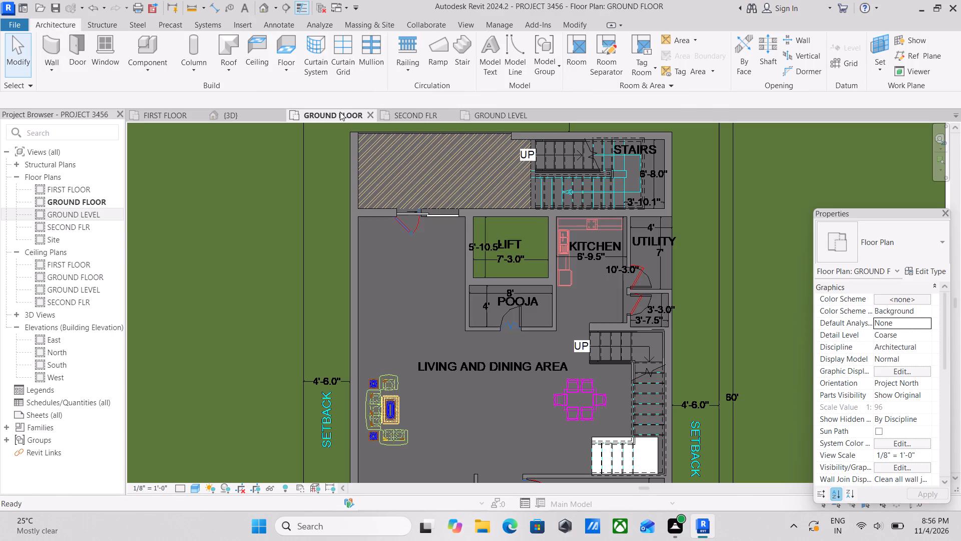
{"action": "middle_click_drag", "start_coordinate": [423, 264], "coordinate": [410, 196]}
{"action": "middle_click_drag", "start_coordinate": [438, 260], "coordinate": [453, 223]}
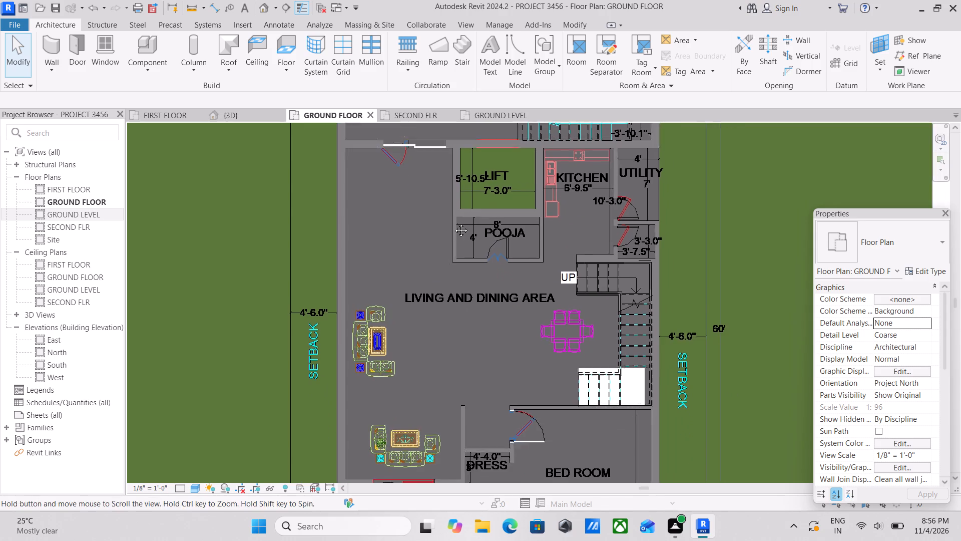
{"action": "middle_click_drag", "start_coordinate": [453, 223], "coordinate": [453, 222]}
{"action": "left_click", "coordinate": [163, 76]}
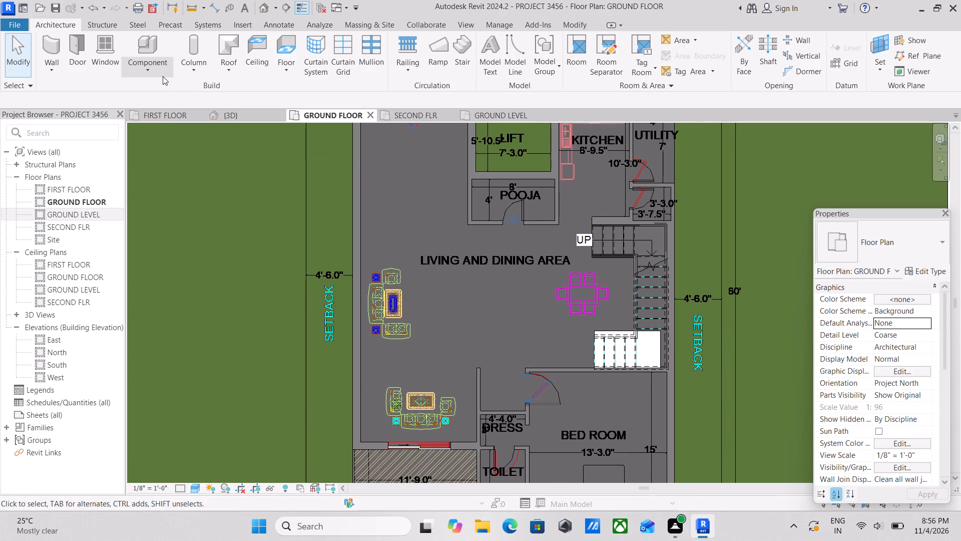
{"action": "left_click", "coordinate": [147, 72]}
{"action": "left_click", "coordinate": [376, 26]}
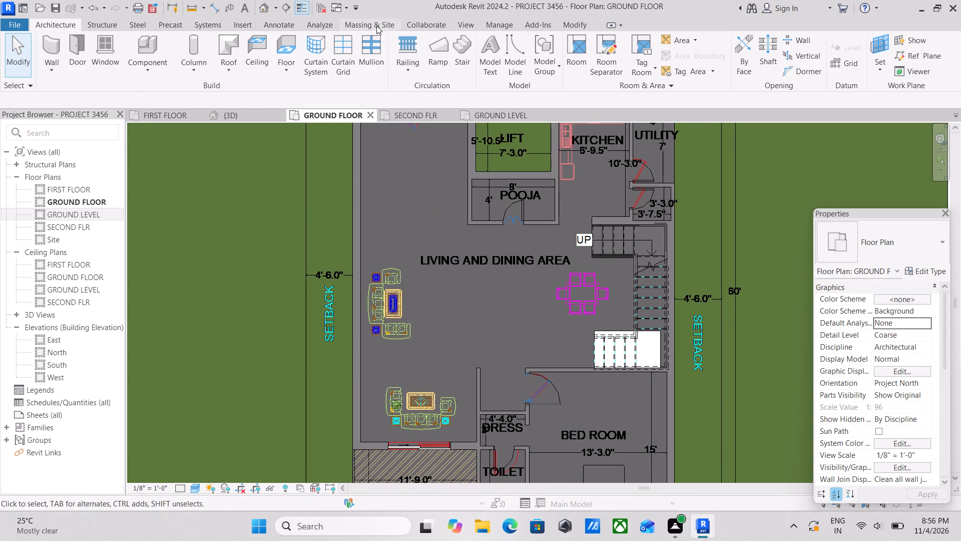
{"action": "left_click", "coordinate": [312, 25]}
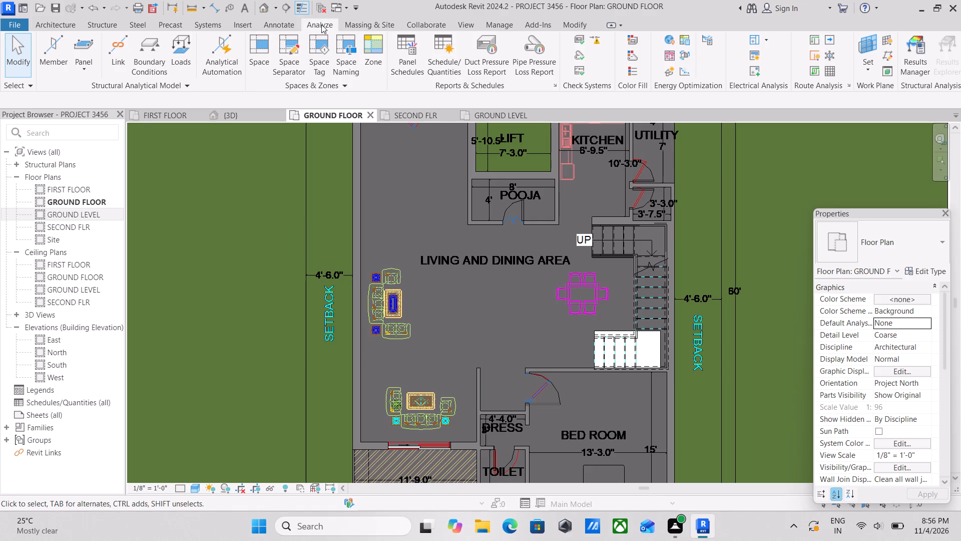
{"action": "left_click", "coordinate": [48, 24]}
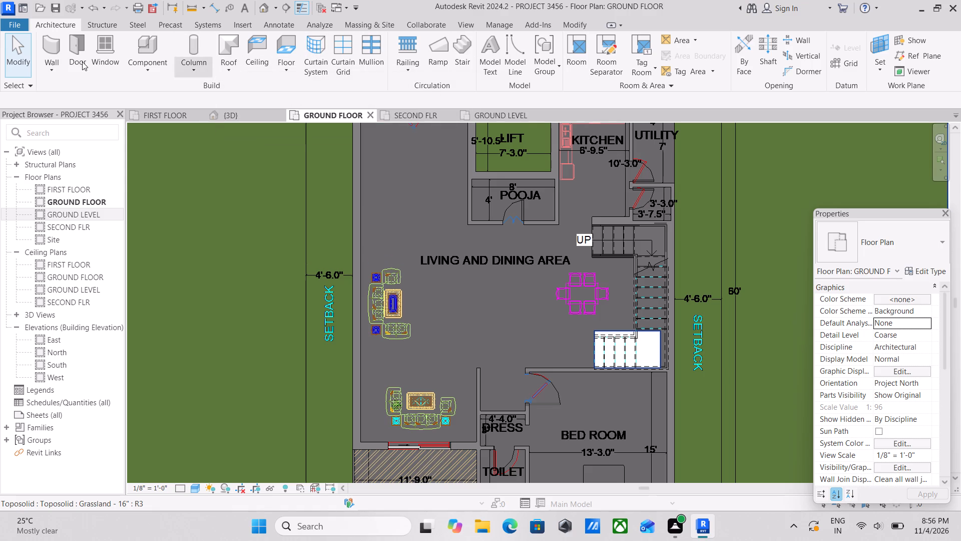
Start loading a family and browse to the storage folder inside SHUBHAM CITY in Documents.
{"action": "left_click", "coordinate": [232, 22]}
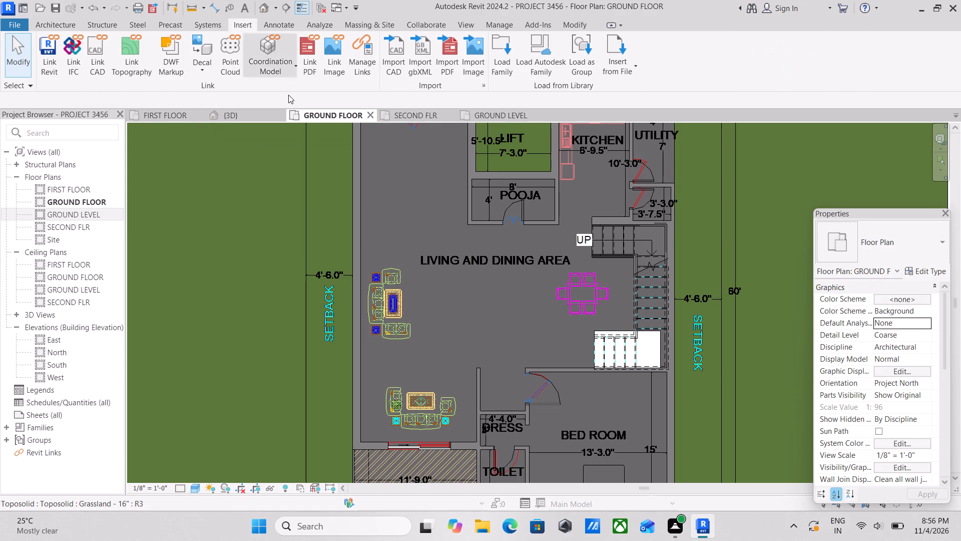
{"action": "left_click", "coordinate": [500, 55]}
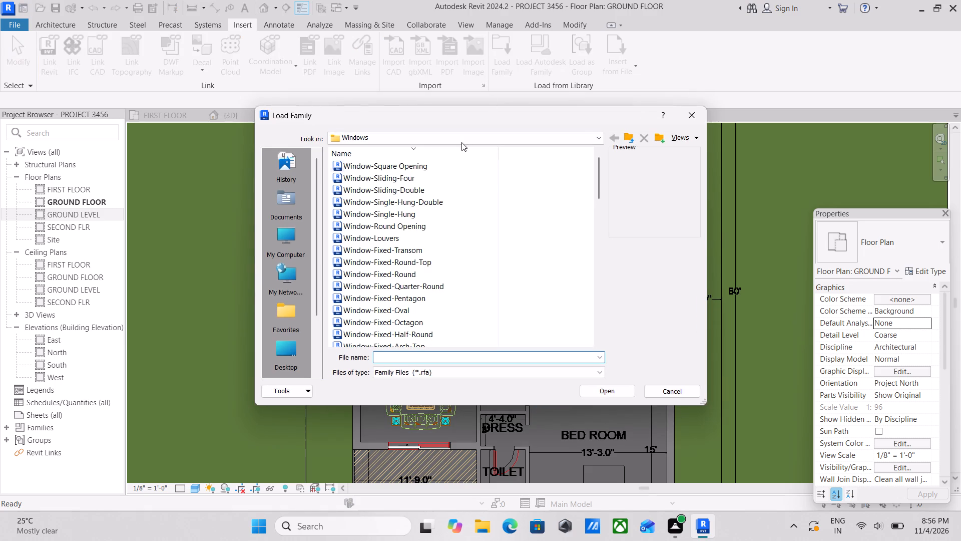
{"action": "scroll", "coordinate": [391, 181], "scroll_direction": "up", "scroll_amount": 2}
{"action": "left_click", "coordinate": [373, 166]}
{"action": "left_click", "coordinate": [373, 184]}
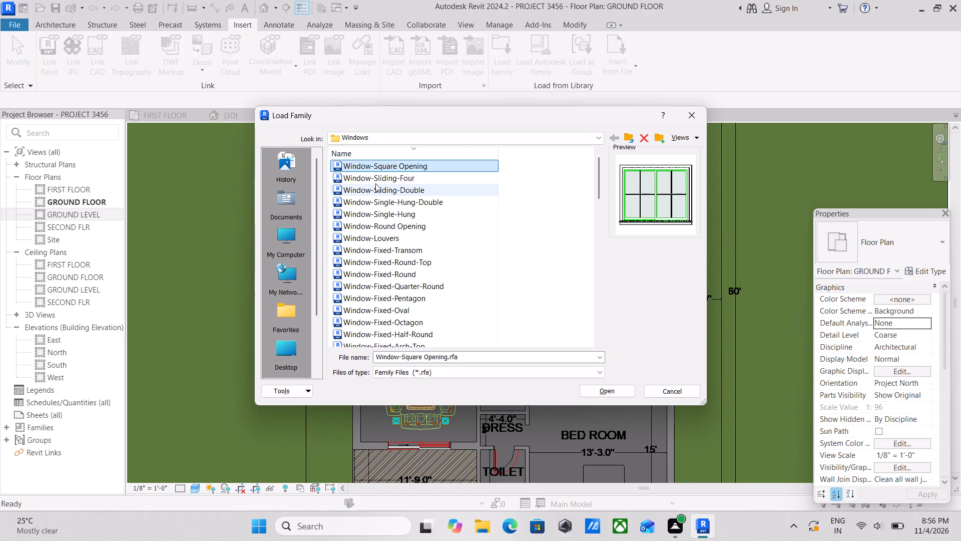
{"action": "double_click", "coordinate": [293, 198]}
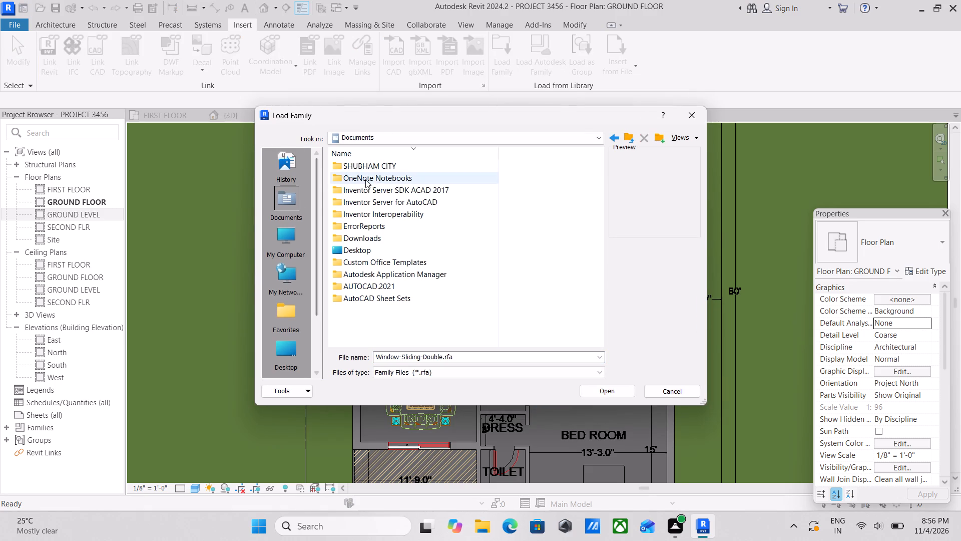
{"action": "double_click", "coordinate": [372, 166]}
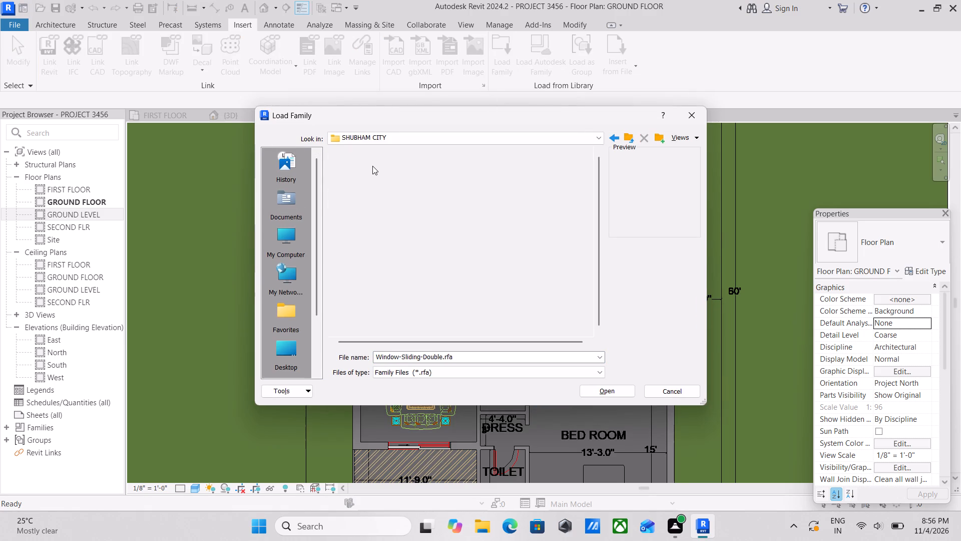
{"action": "double_click", "coordinate": [372, 166]}
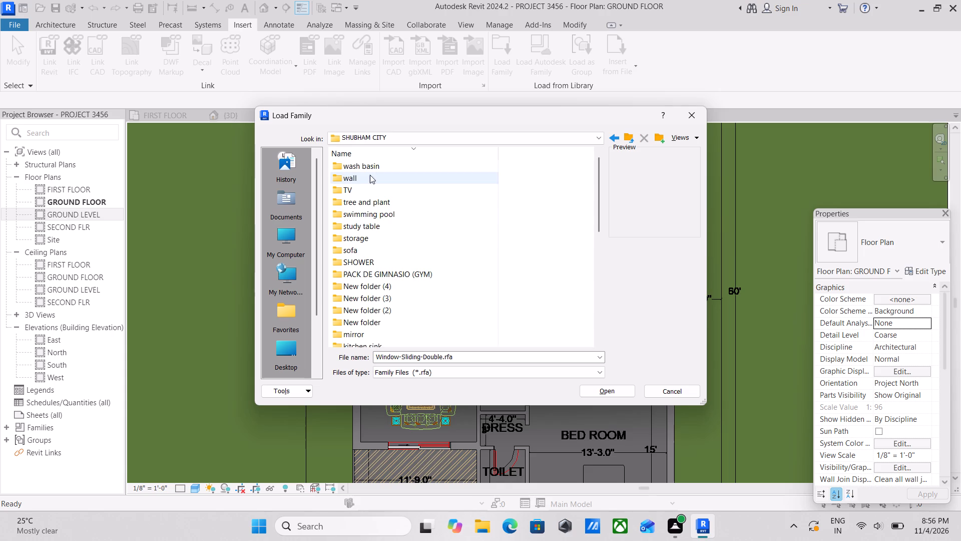
{"action": "scroll", "coordinate": [355, 257], "scroll_direction": "down", "scroll_amount": 2}
{"action": "scroll", "coordinate": [355, 257], "scroll_direction": "up", "scroll_amount": 2}
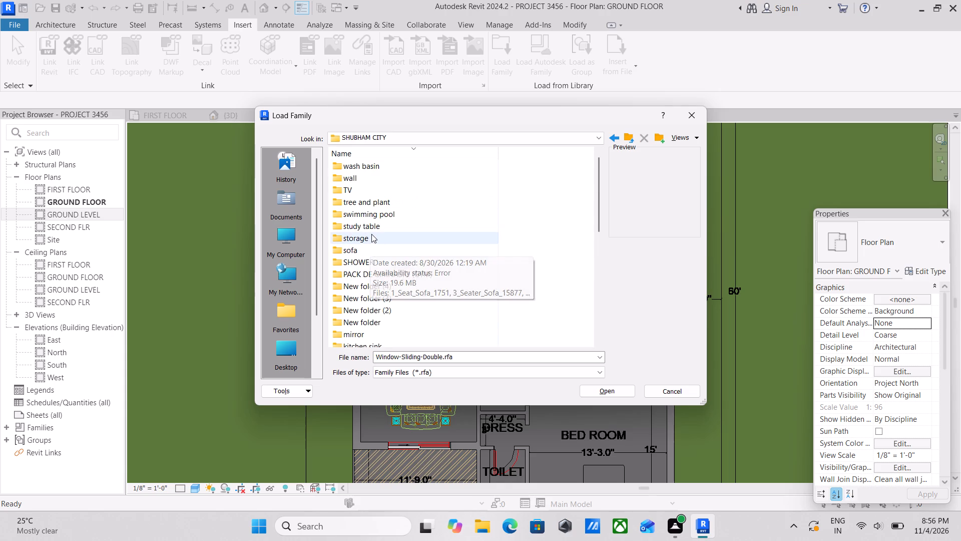
{"action": "double_click", "coordinate": [371, 234]}
Preview the wardrobe and dresser families in the storage folder and load Wardrobe_Cabinet_8465.
{"action": "left_click", "coordinate": [370, 193]}
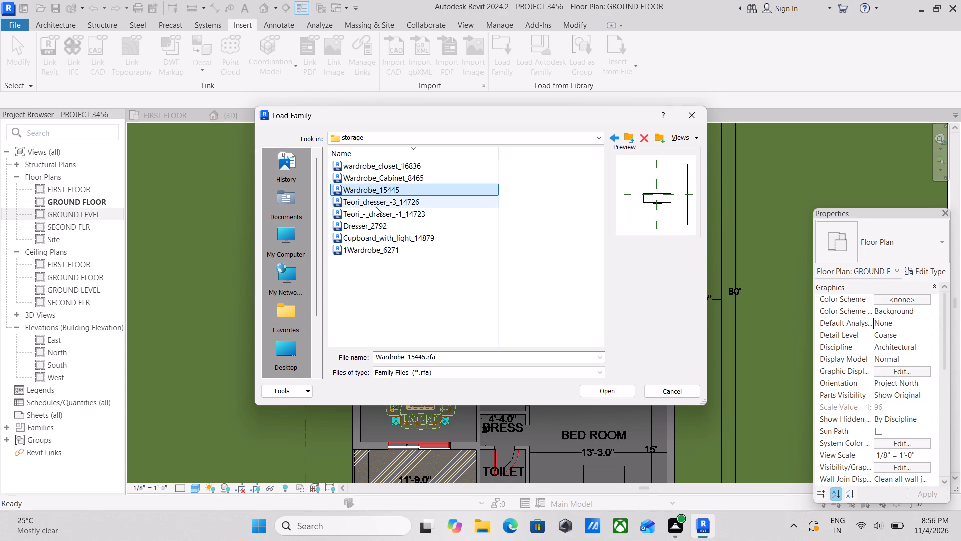
{"action": "left_click", "coordinate": [376, 216]}
{"action": "left_click", "coordinate": [371, 197]}
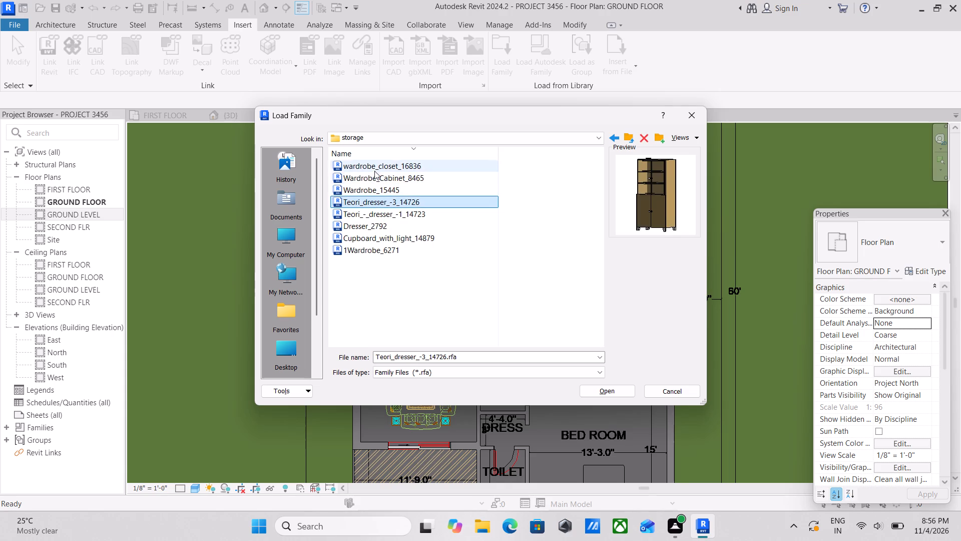
{"action": "left_click", "coordinate": [374, 171]}
{"action": "left_click", "coordinate": [375, 182]}
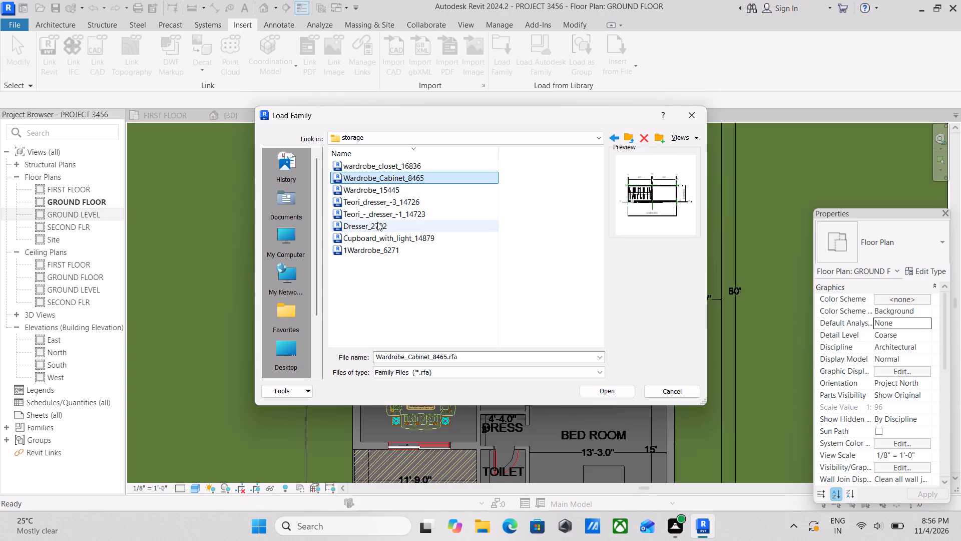
{"action": "left_click", "coordinate": [380, 227]}
{"action": "left_click", "coordinate": [377, 185]}
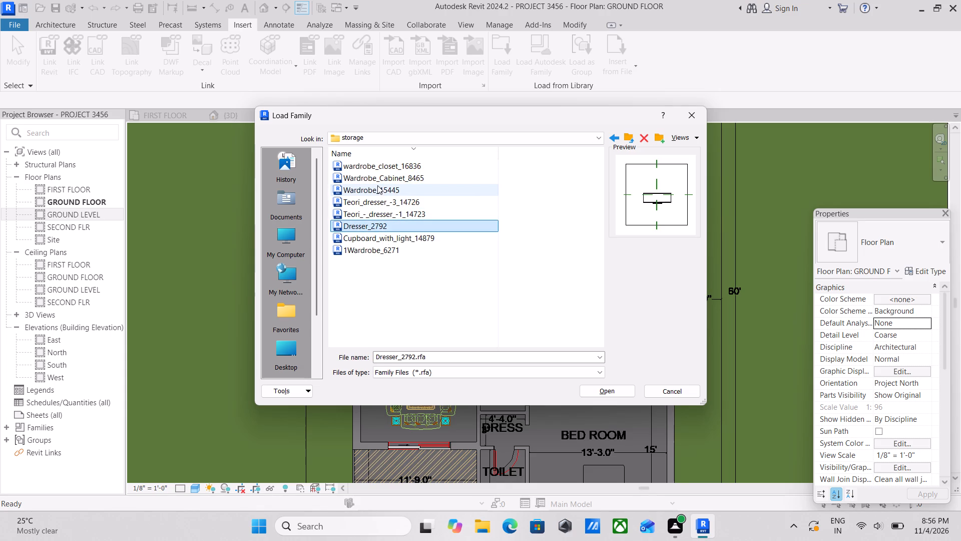
{"action": "left_click", "coordinate": [376, 183]}
{"action": "left_click", "coordinate": [620, 388]}
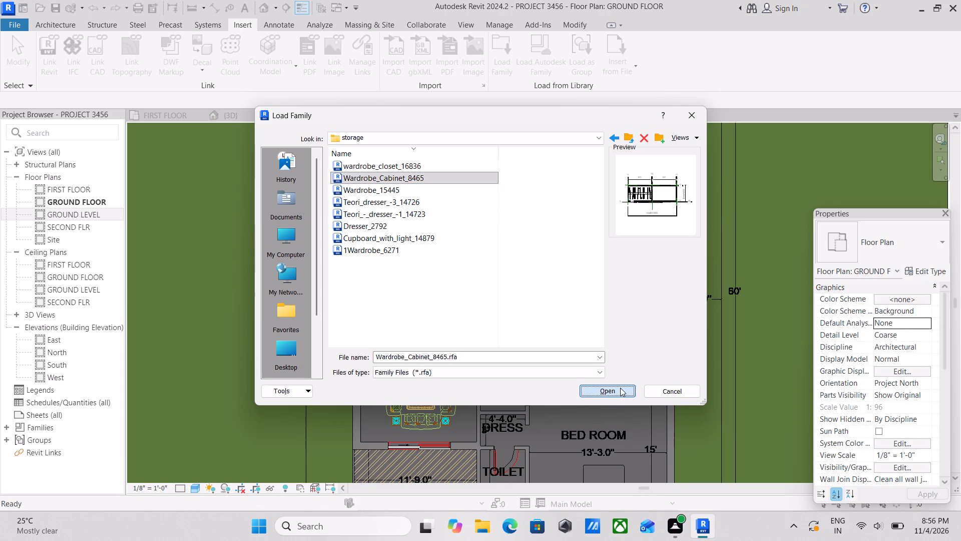
{"action": "scroll", "coordinate": [558, 283], "scroll_direction": "down", "scroll_amount": 1}
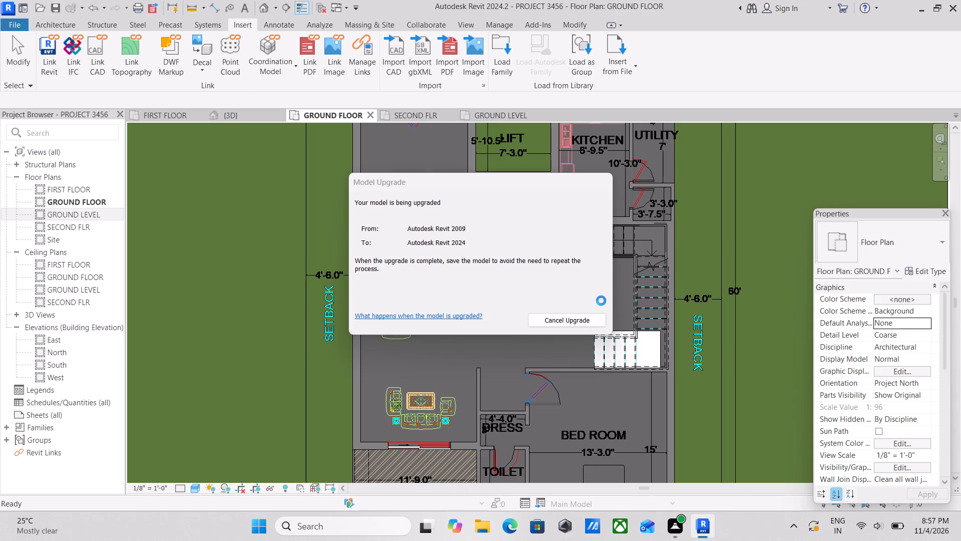
{"action": "scroll", "coordinate": [614, 259], "scroll_direction": "up", "scroll_amount": 1}
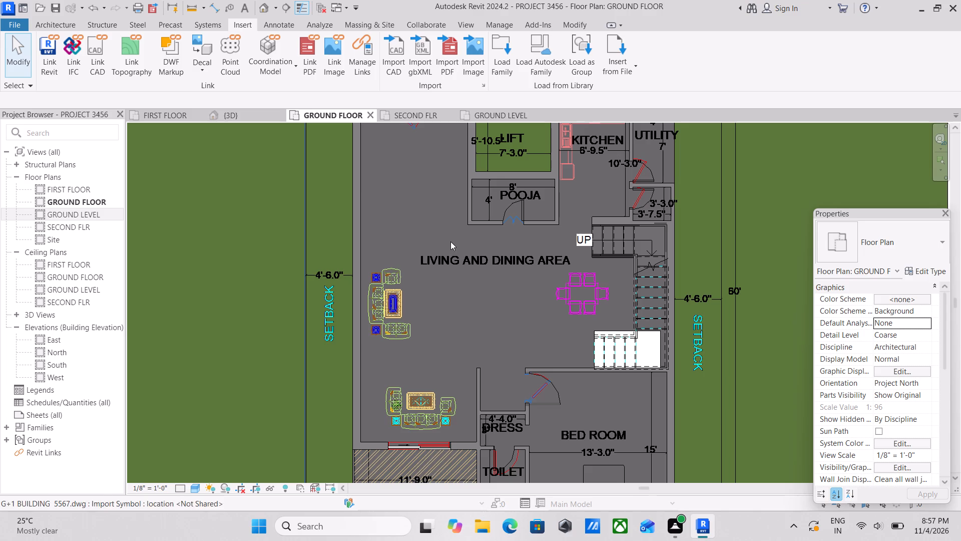
Load the Wardrobe_Cabinet_8465 family from the storage folder.
{"action": "left_click", "coordinate": [65, 24]}
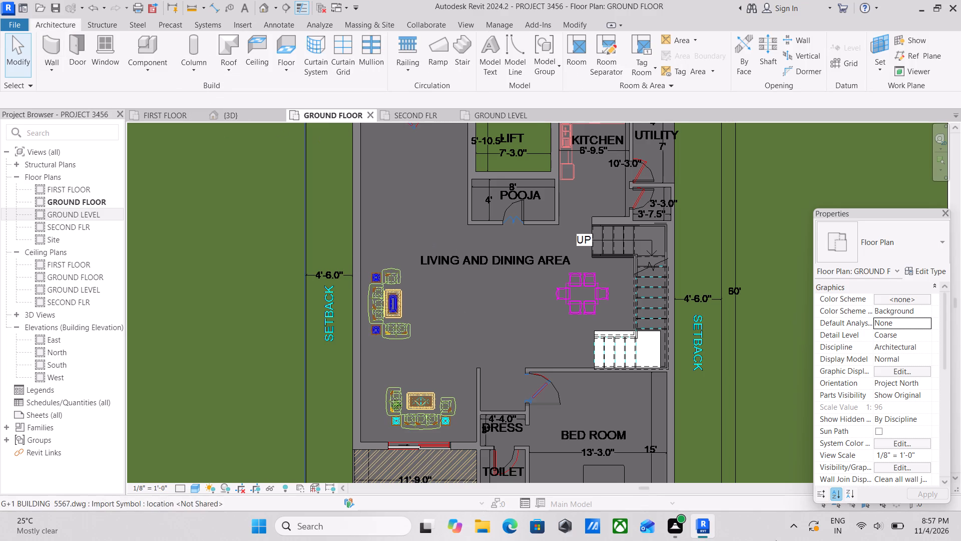
{"action": "left_click", "coordinate": [237, 22]}
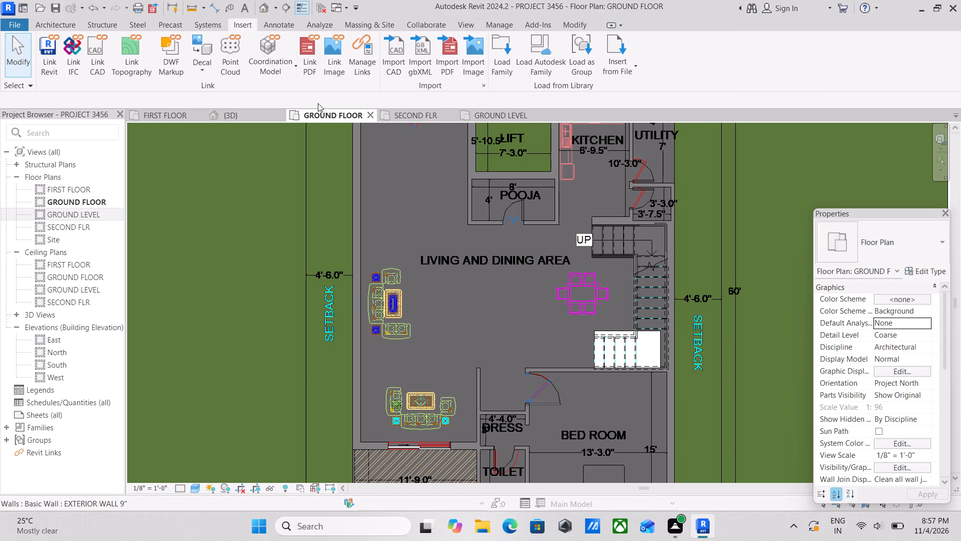
{"action": "left_click", "coordinate": [498, 52]}
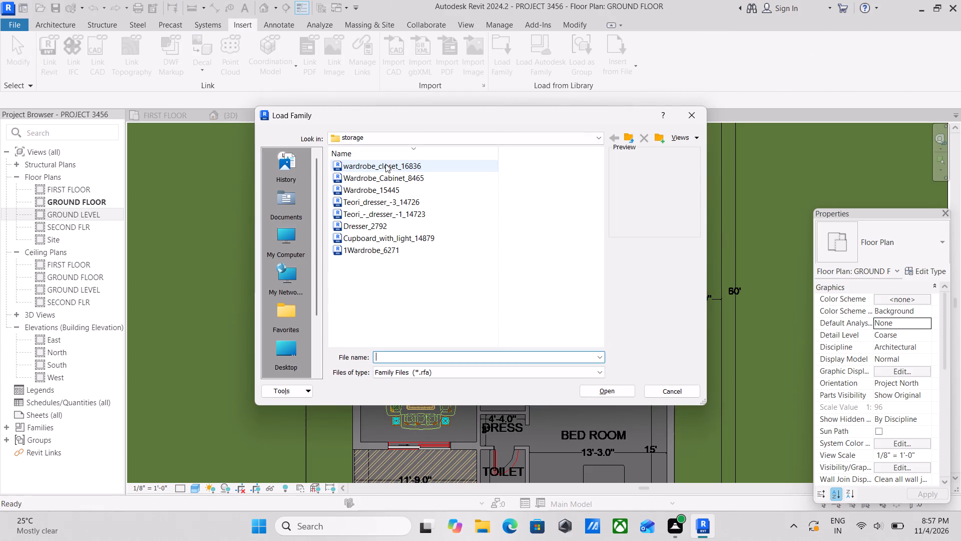
{"action": "left_click", "coordinate": [385, 164]}
{"action": "left_click", "coordinate": [388, 182]}
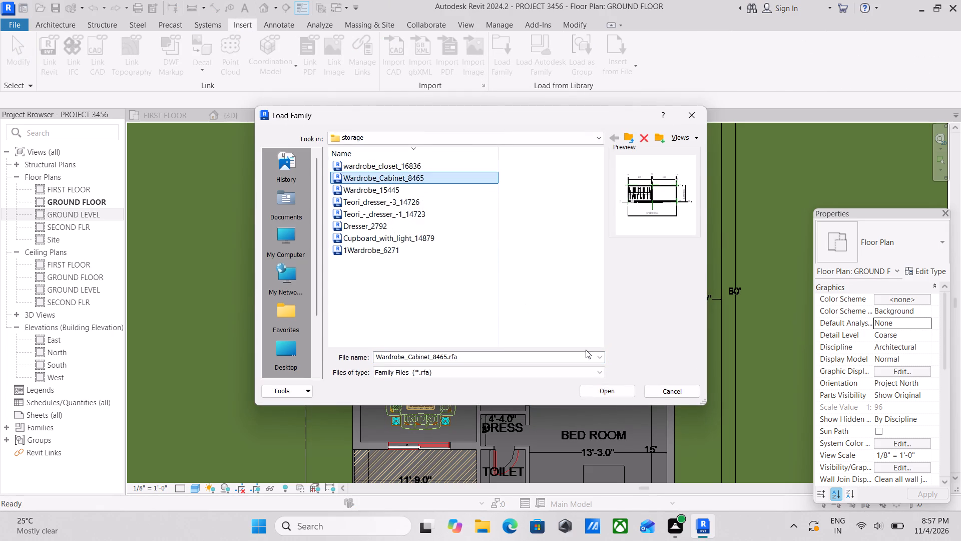
{"action": "left_click", "coordinate": [602, 392]}
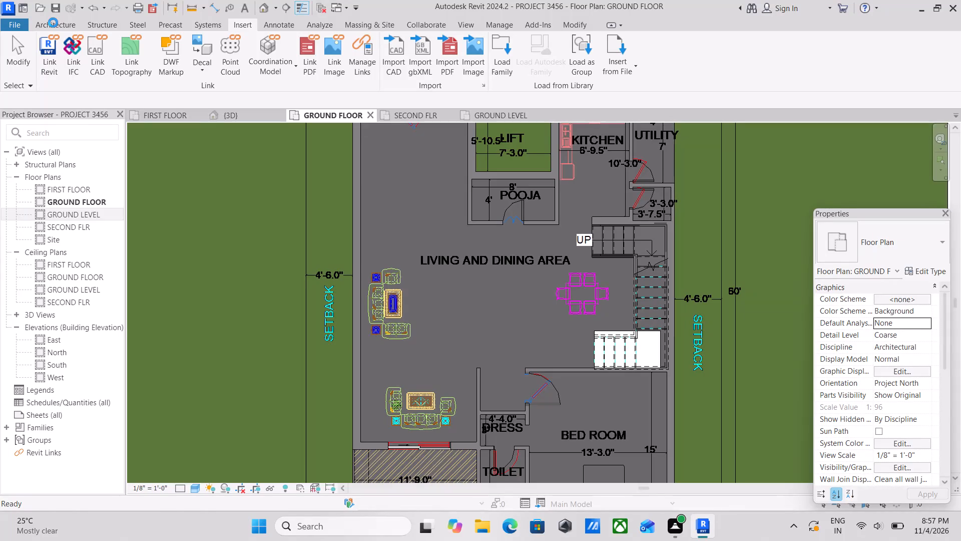
Examine the ground floor plan around the living area, lift, pooja room, kitchen and rear stairs.
{"action": "left_click", "coordinate": [53, 23]}
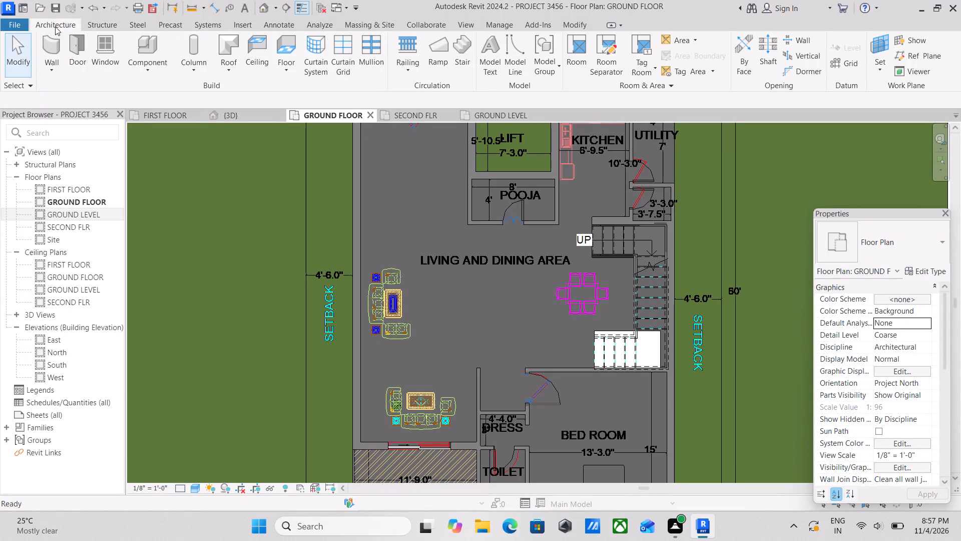
{"action": "scroll", "coordinate": [455, 248], "scroll_direction": "up", "scroll_amount": 2}
{"action": "middle_click_drag", "start_coordinate": [452, 249], "coordinate": [432, 302]}
{"action": "scroll", "coordinate": [455, 242], "scroll_direction": "down", "scroll_amount": 2}
{"action": "middle_click_drag", "start_coordinate": [455, 242], "coordinate": [453, 261]}
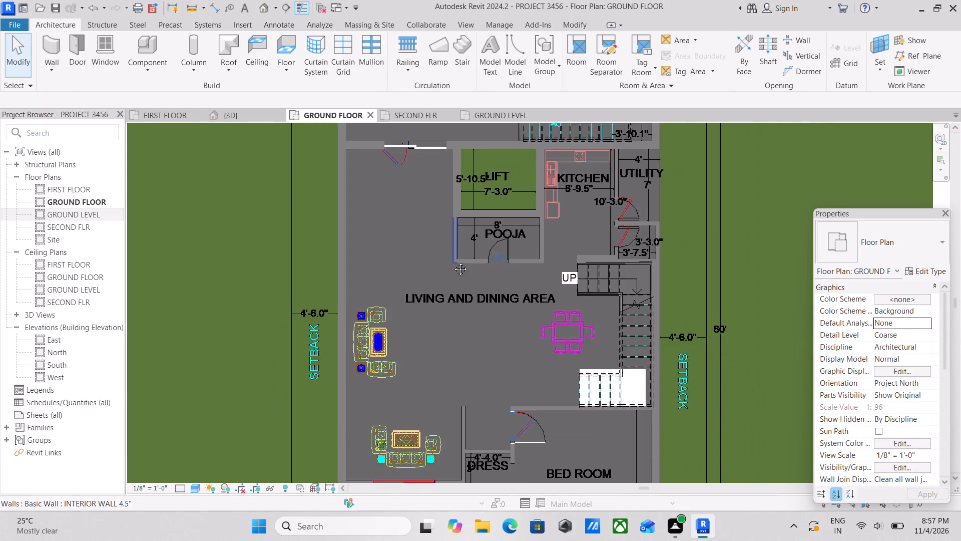
{"action": "middle_click_drag", "start_coordinate": [453, 261], "coordinate": [456, 331]}
{"action": "scroll", "coordinate": [349, 238], "scroll_direction": "up", "scroll_amount": 3}
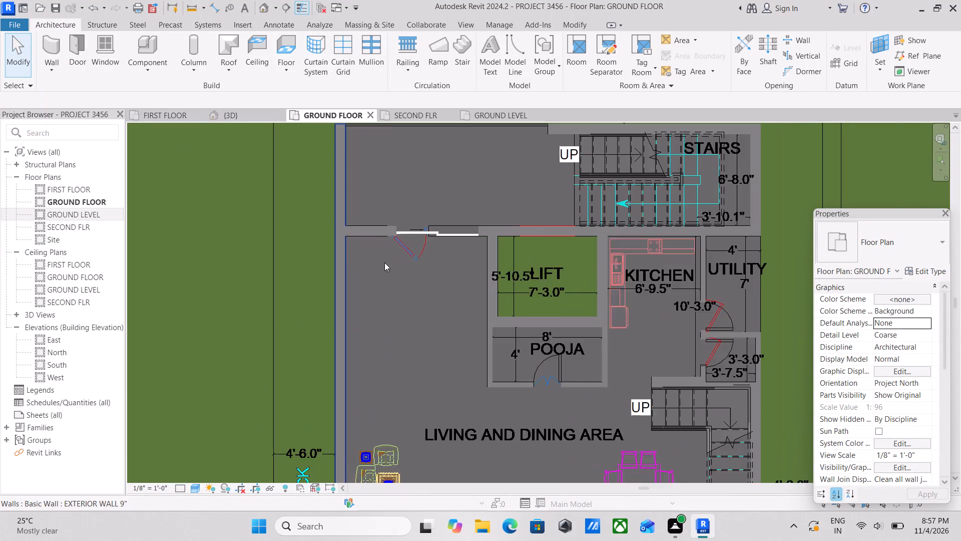
{"action": "scroll", "coordinate": [412, 270], "scroll_direction": "down", "scroll_amount": 1}
{"action": "middle_click_drag", "start_coordinate": [405, 269], "coordinate": [361, 269]}
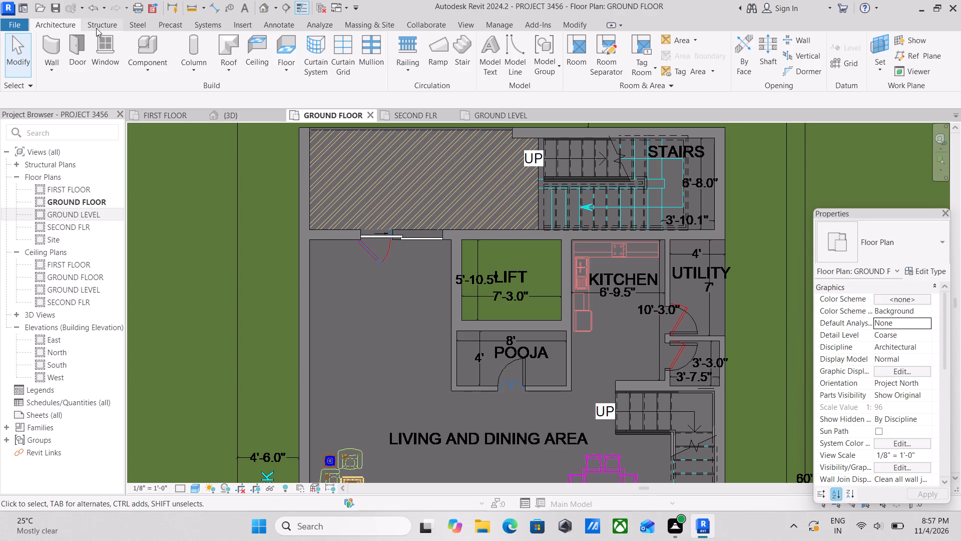
{"action": "left_click", "coordinate": [149, 69]}
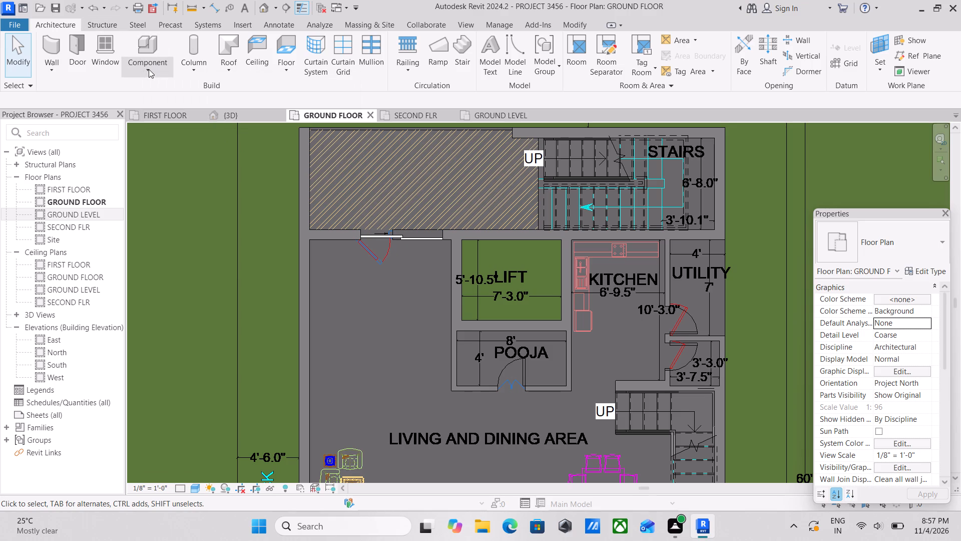
{"action": "left_click", "coordinate": [149, 69]}
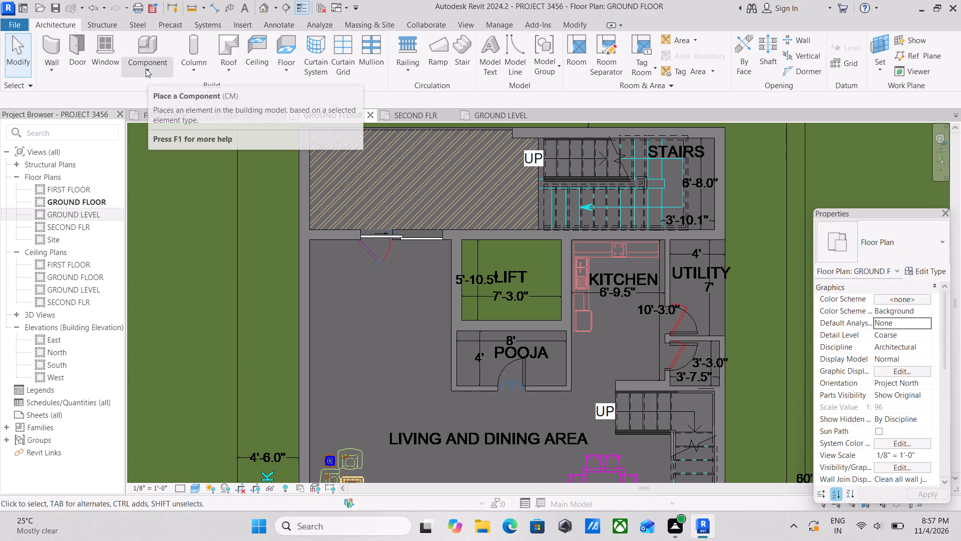
{"action": "left_click", "coordinate": [146, 69]}
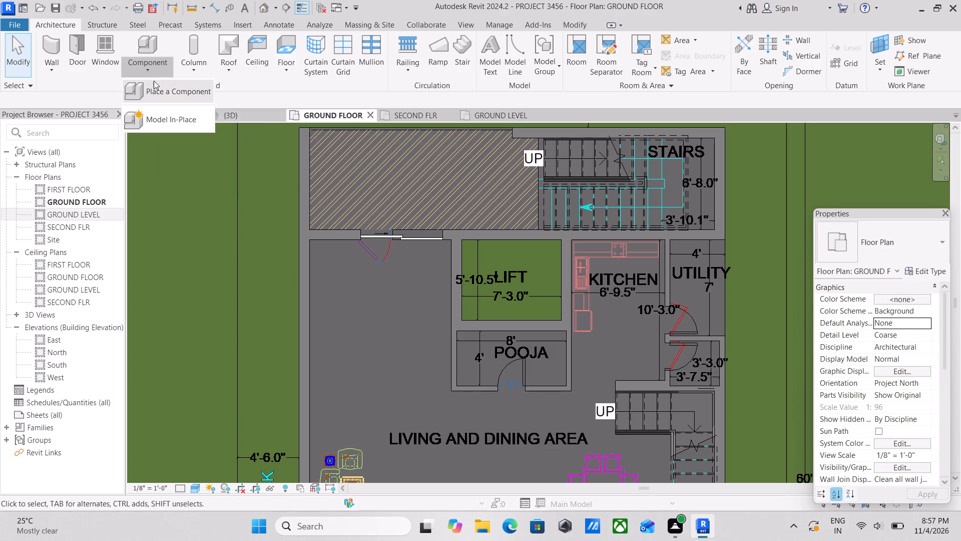
{"action": "left_click", "coordinate": [146, 69]}
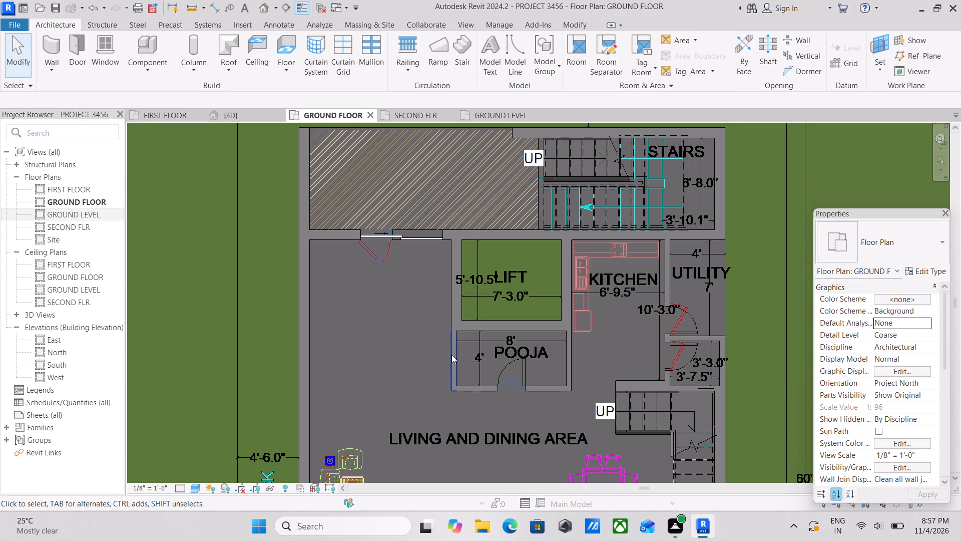
{"action": "scroll", "coordinate": [441, 352], "scroll_direction": "up", "scroll_amount": 1}
{"action": "scroll", "coordinate": [382, 310], "scroll_direction": "down", "scroll_amount": 2}
{"action": "middle_click_drag", "start_coordinate": [375, 306], "coordinate": [148, 268]}
{"action": "middle_click_drag", "start_coordinate": [339, 338], "coordinate": [393, 372]}
{"action": "middle_click_drag", "start_coordinate": [392, 338], "coordinate": [450, 371]}
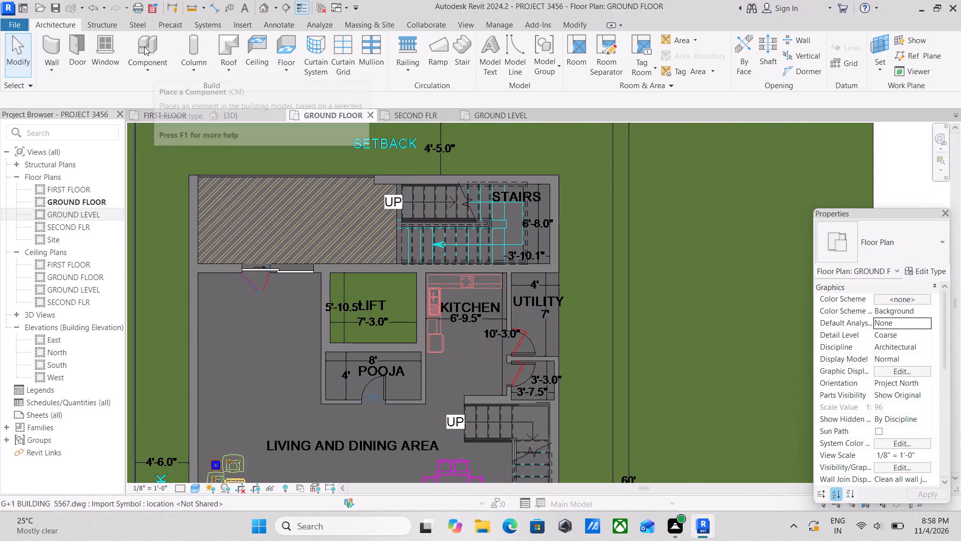
Place a Wardrobe_Cabinet_8465 component in the ground floor bedroom along the wall beside the stairs, about 3'-0" from the exterior side wall.
{"action": "left_click", "coordinate": [150, 69]}
{"action": "left_click", "coordinate": [136, 94]}
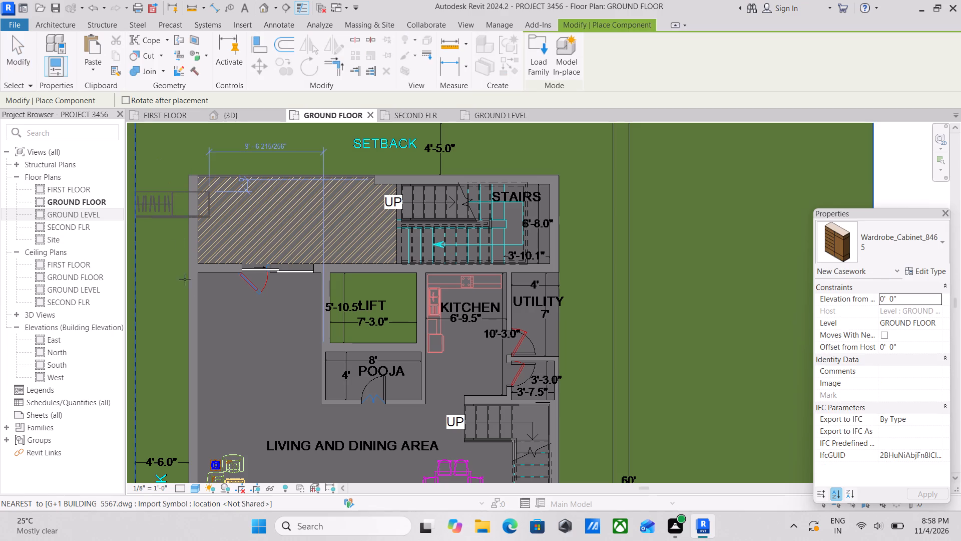
{"action": "scroll", "coordinate": [277, 336], "scroll_direction": "down", "scroll_amount": 1}
{"action": "middle_click_drag", "start_coordinate": [277, 335], "coordinate": [260, 222]}
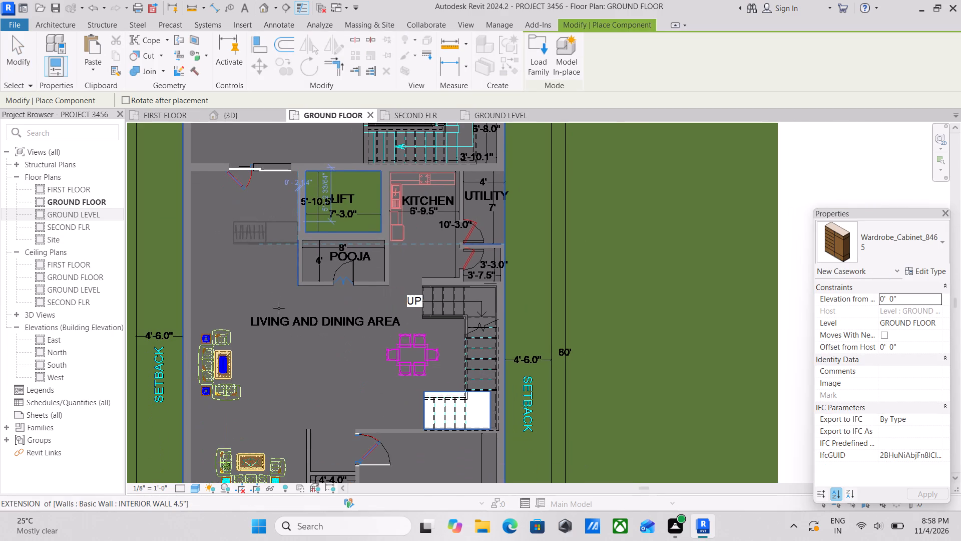
{"action": "middle_click_drag", "start_coordinate": [279, 307], "coordinate": [260, 139]}
{"action": "scroll", "coordinate": [278, 305], "scroll_direction": "down", "scroll_amount": 1}
{"action": "scroll", "coordinate": [399, 270], "scroll_direction": "up", "scroll_amount": 3}
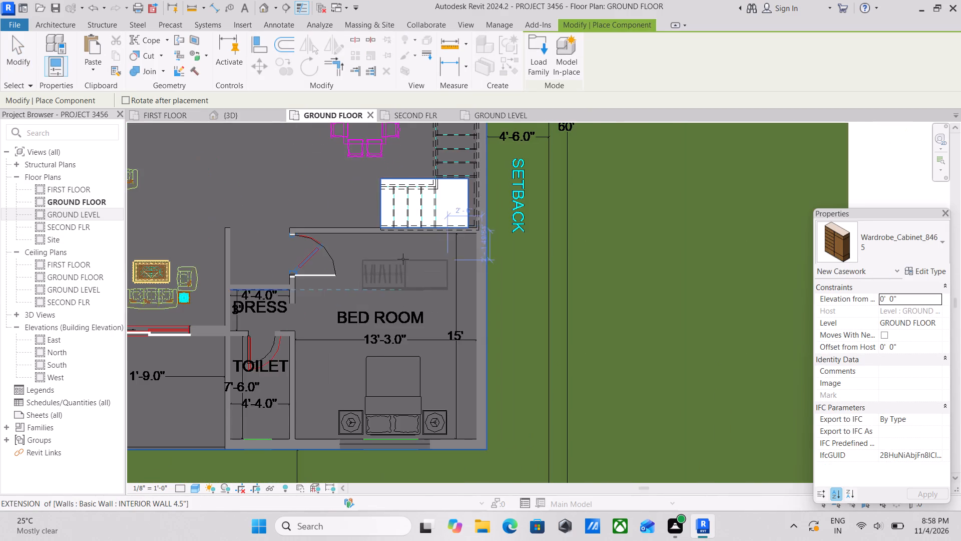
{"action": "scroll", "coordinate": [403, 259], "scroll_direction": "up", "scroll_amount": 2}
{"action": "left_click", "coordinate": [389, 231]}
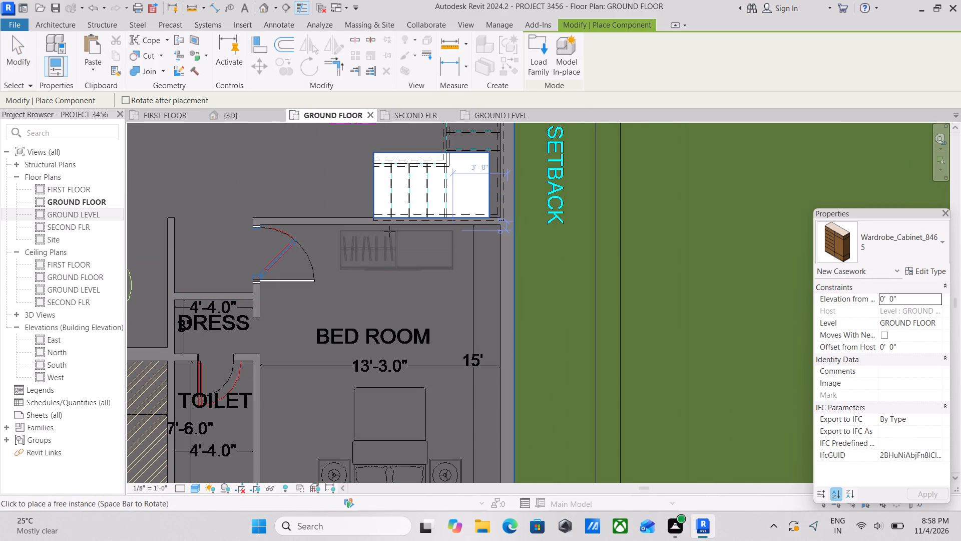
{"action": "scroll", "coordinate": [400, 277], "scroll_direction": "down", "scroll_amount": 1}
{"action": "middle_click_drag", "start_coordinate": [404, 280], "coordinate": [425, 300]}
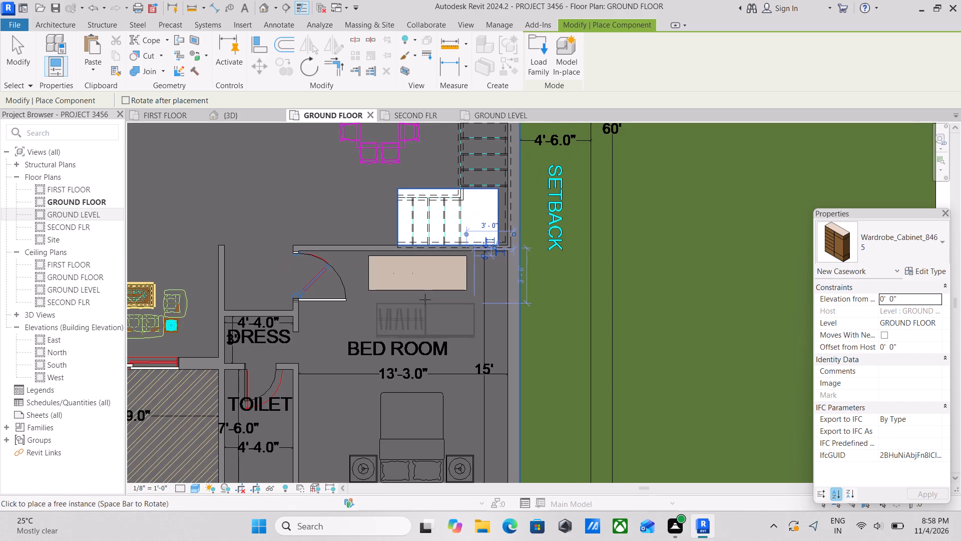
{"action": "scroll", "coordinate": [425, 300], "scroll_direction": "down", "scroll_amount": 1}
{"action": "middle_click_drag", "start_coordinate": [426, 307], "coordinate": [432, 333]}
{"action": "key", "text": "Escape"}
{"action": "key", "text": "Escape"}
{"action": "key", "text": "Escape"}
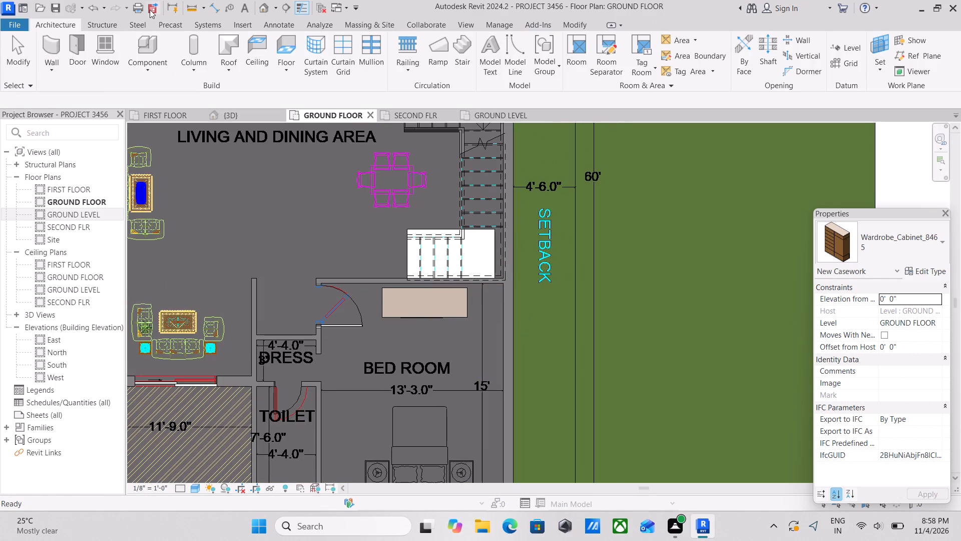
Start loading another family and open the SHUBHAM CITY folder in Documents.
{"action": "left_click", "coordinate": [245, 25]}
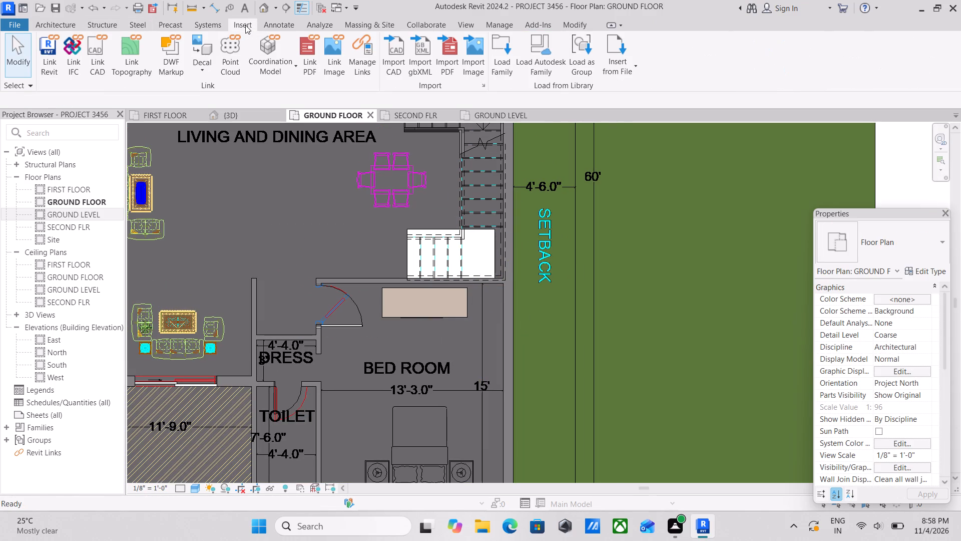
{"action": "left_click", "coordinate": [506, 65]}
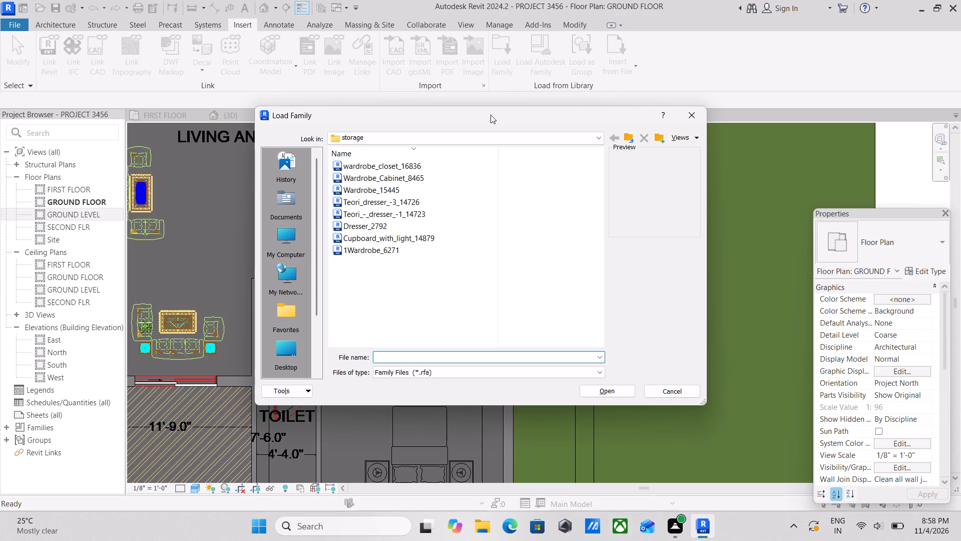
{"action": "left_click", "coordinate": [288, 160]}
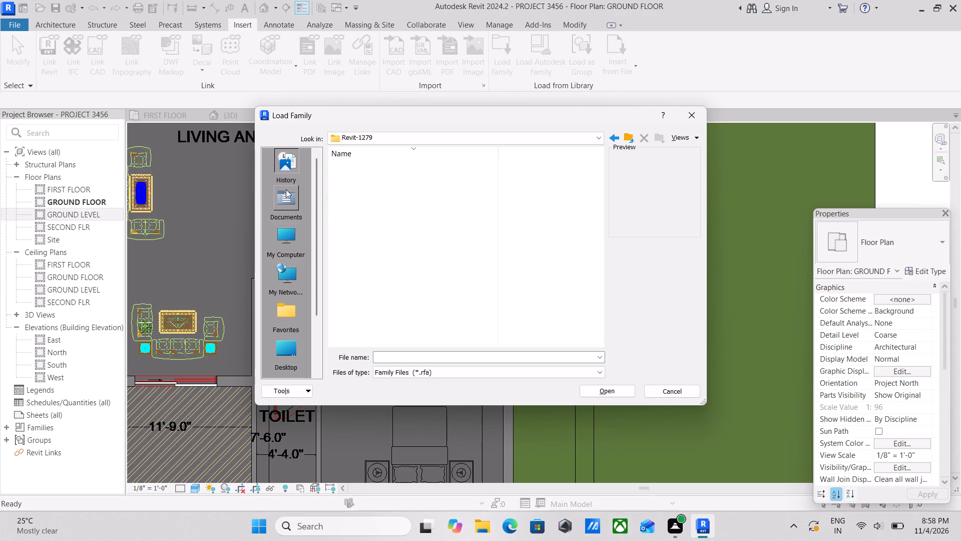
{"action": "double_click", "coordinate": [286, 194]}
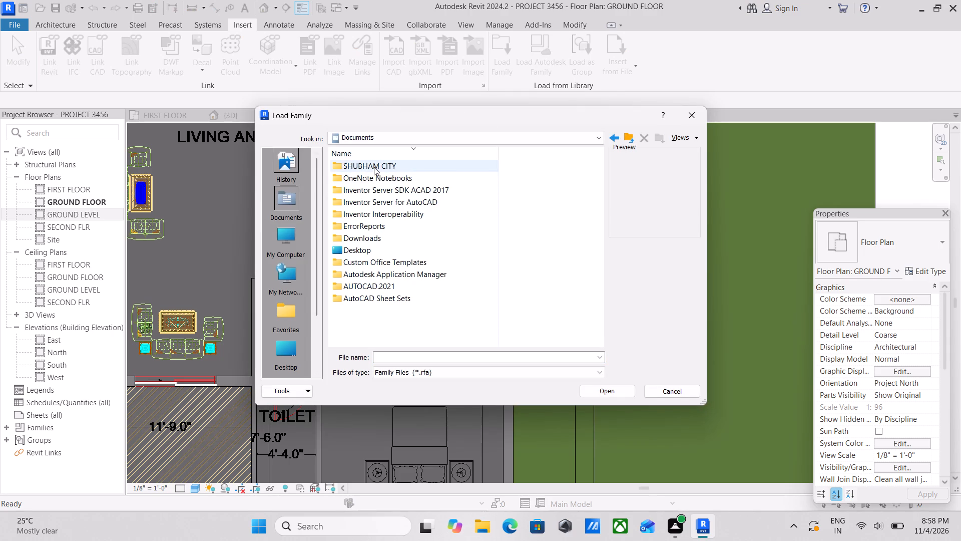
{"action": "double_click", "coordinate": [374, 167]}
{"action": "double_click", "coordinate": [374, 167]}
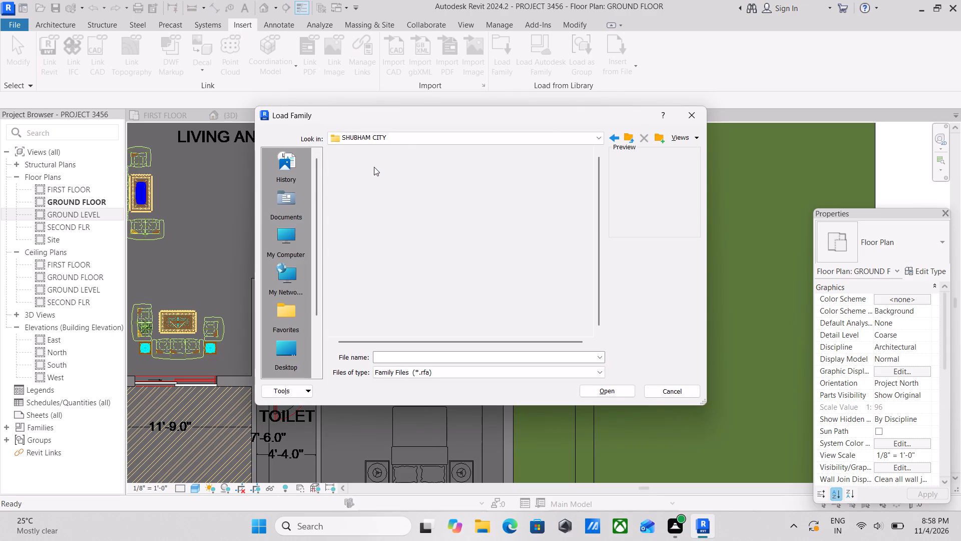
Look through the category folders in SHUBHAM CITY for the next furniture family to load.
{"action": "scroll", "coordinate": [386, 288], "scroll_direction": "down", "scroll_amount": 3}
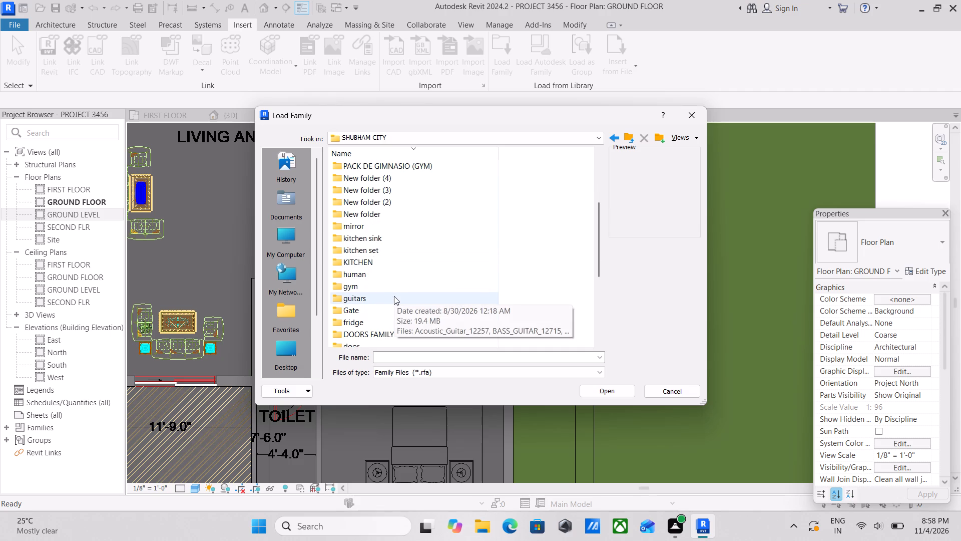
{"action": "scroll", "coordinate": [390, 294], "scroll_direction": "down", "scroll_amount": 1}
{"action": "scroll", "coordinate": [387, 288], "scroll_direction": "up", "scroll_amount": 1}
{"action": "scroll", "coordinate": [387, 288], "scroll_direction": "down", "scroll_amount": 3}
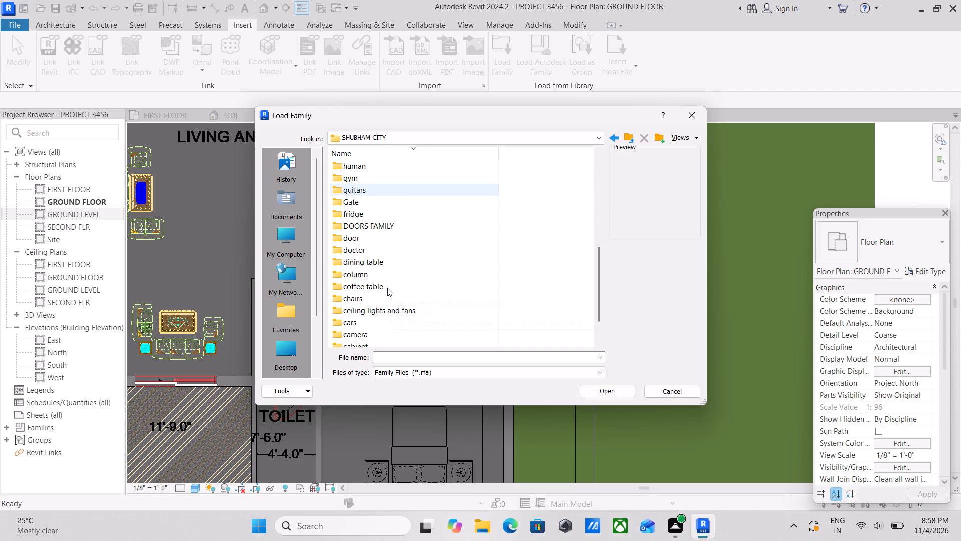
{"action": "scroll", "coordinate": [387, 288], "scroll_direction": "down", "scroll_amount": 5}
{"action": "scroll", "coordinate": [365, 328], "scroll_direction": "up", "scroll_amount": 2}
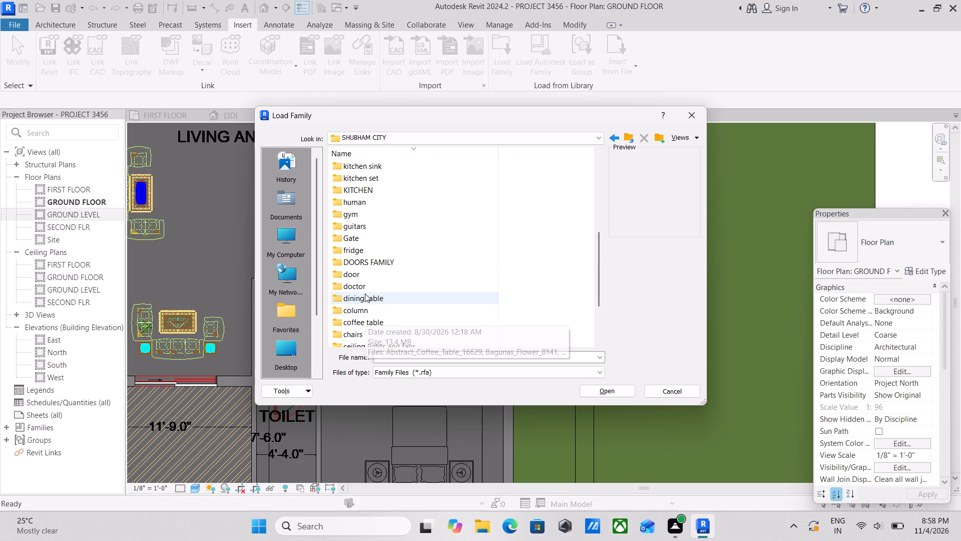
{"action": "scroll", "coordinate": [363, 288], "scroll_direction": "up", "scroll_amount": 8}
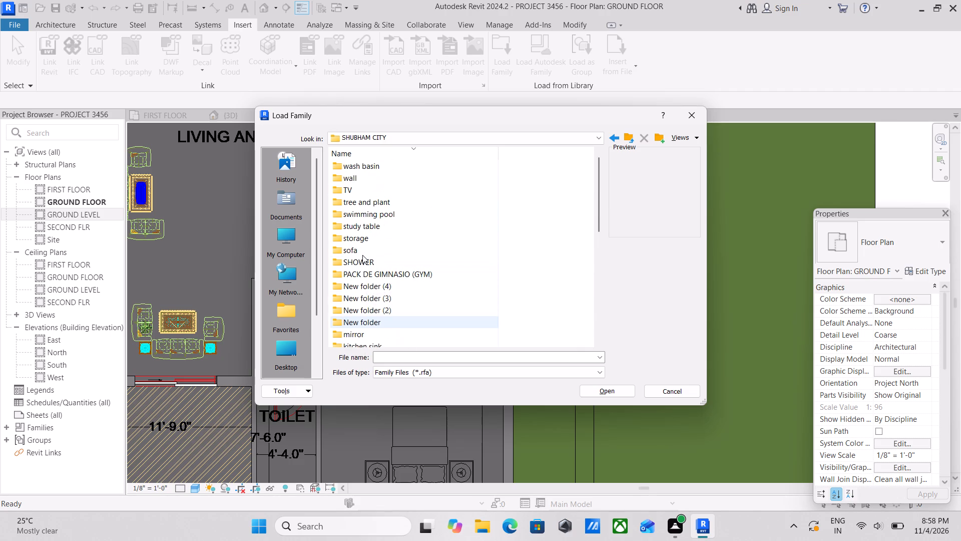
{"action": "scroll", "coordinate": [362, 255], "scroll_direction": "up", "scroll_amount": 1}
{"action": "scroll", "coordinate": [336, 193], "scroll_direction": "down", "scroll_amount": 1}
{"action": "scroll", "coordinate": [362, 217], "scroll_direction": "up", "scroll_amount": 1}
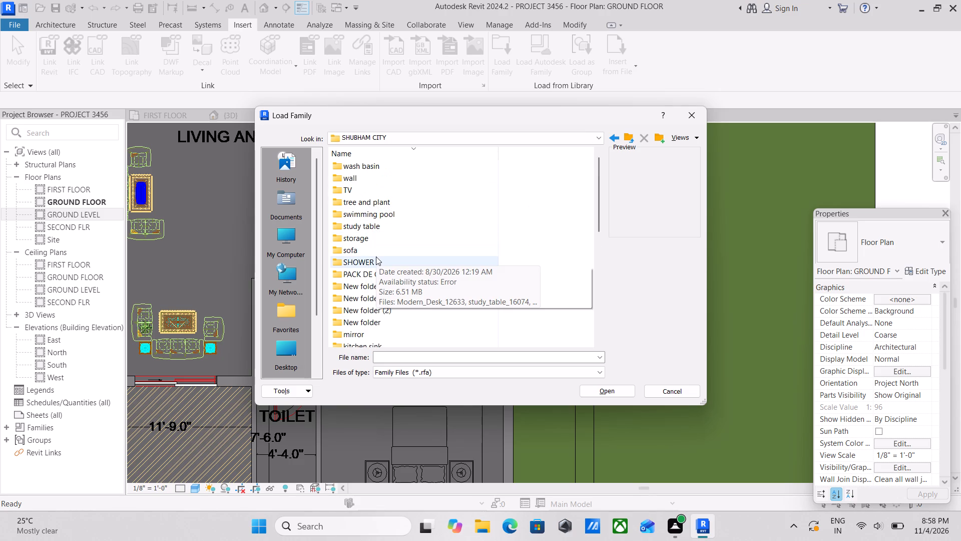
{"action": "scroll", "coordinate": [363, 293], "scroll_direction": "down", "scroll_amount": 5}
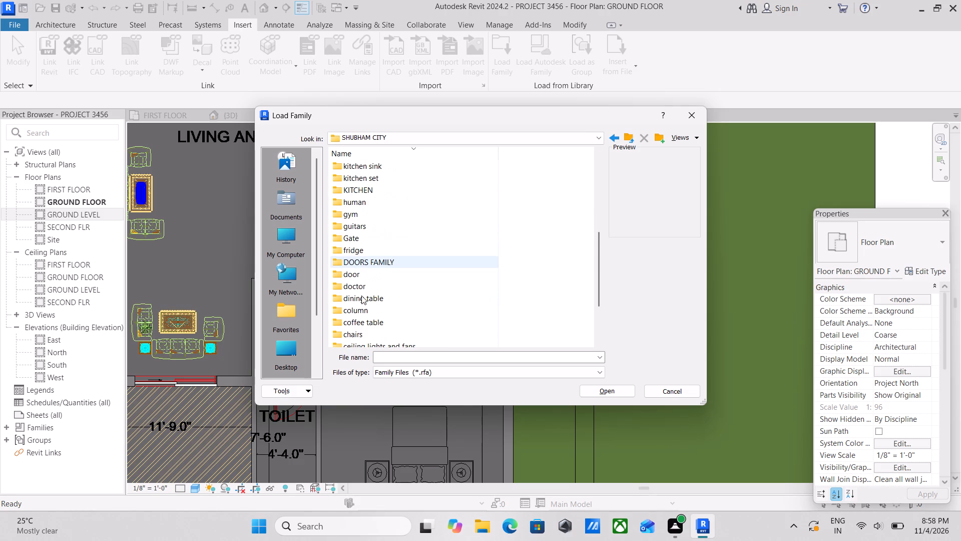
{"action": "scroll", "coordinate": [364, 270], "scroll_direction": "up", "scroll_amount": 8}
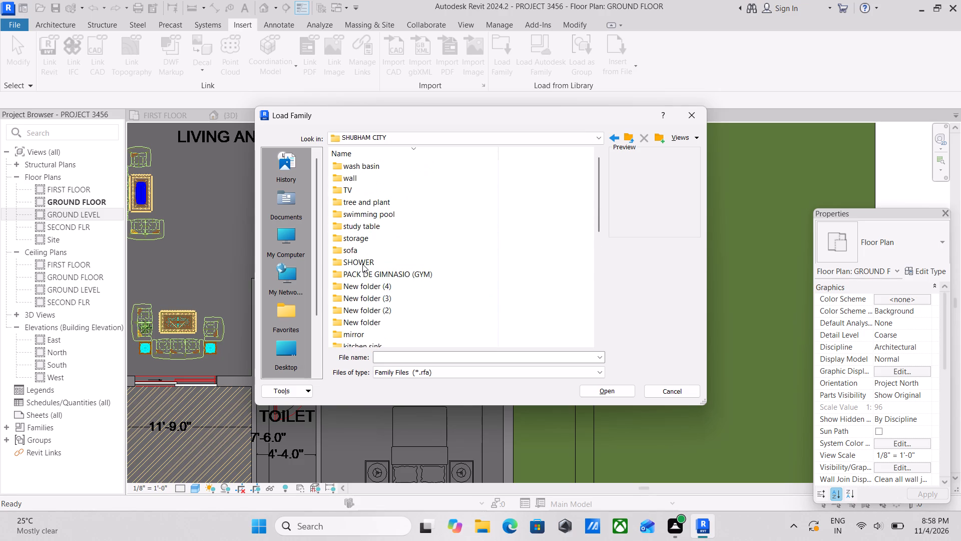
{"action": "scroll", "coordinate": [380, 178], "scroll_direction": "down", "scroll_amount": 5}
{"action": "scroll", "coordinate": [377, 239], "scroll_direction": "down", "scroll_amount": 3}
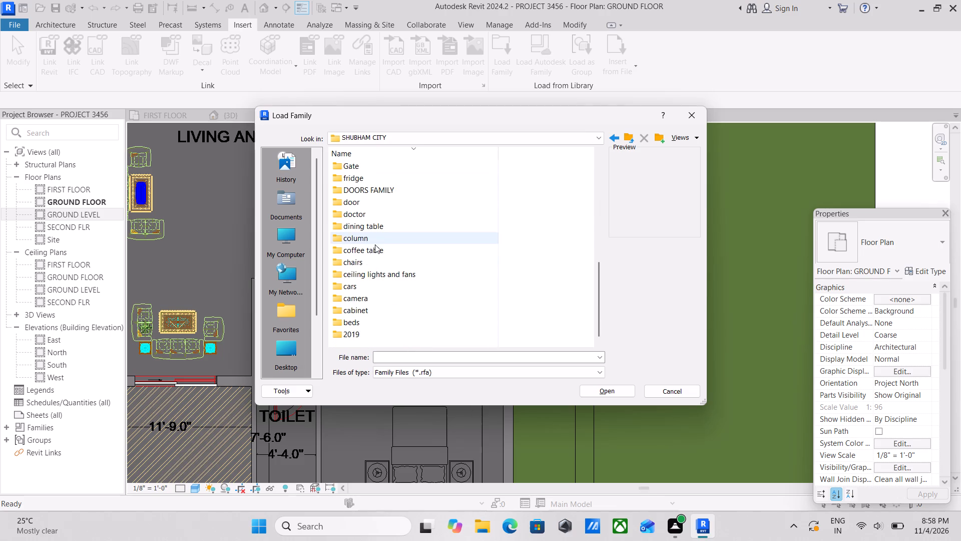
{"action": "scroll", "coordinate": [365, 284], "scroll_direction": "down", "scroll_amount": 3}
{"action": "scroll", "coordinate": [364, 286], "scroll_direction": "up", "scroll_amount": 9}
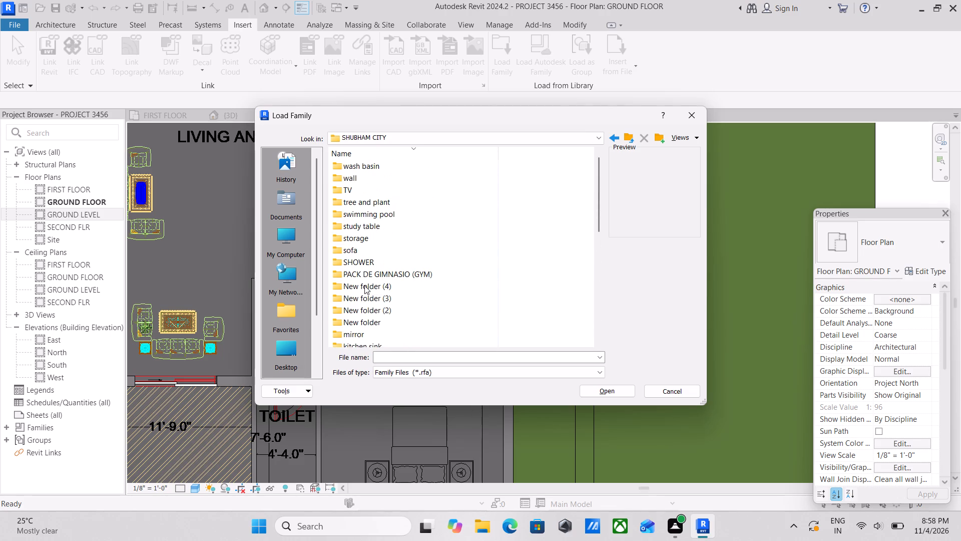
{"action": "scroll", "coordinate": [364, 282], "scroll_direction": "up", "scroll_amount": 3}
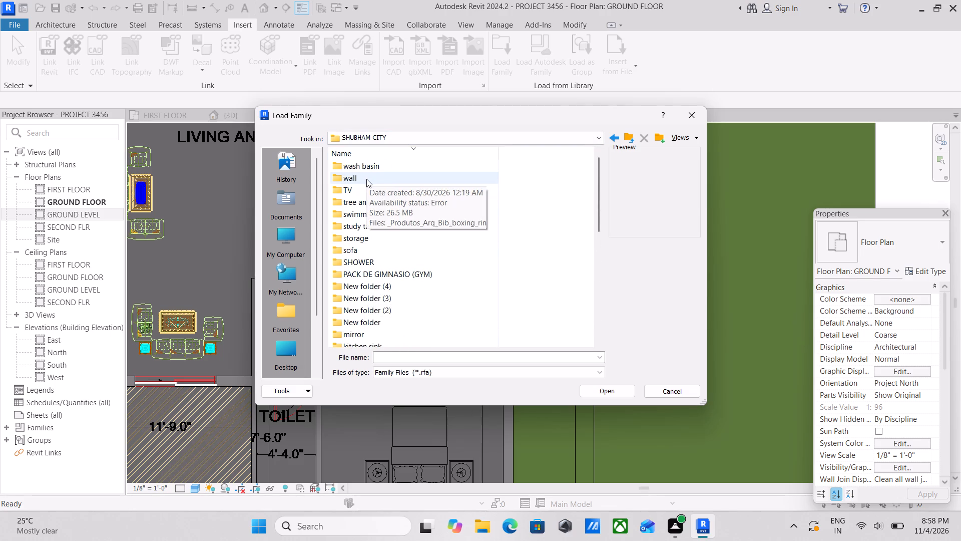
{"action": "scroll", "coordinate": [366, 179], "scroll_direction": "down", "scroll_amount": 4}
{"action": "scroll", "coordinate": [364, 200], "scroll_direction": "up", "scroll_amount": 3}
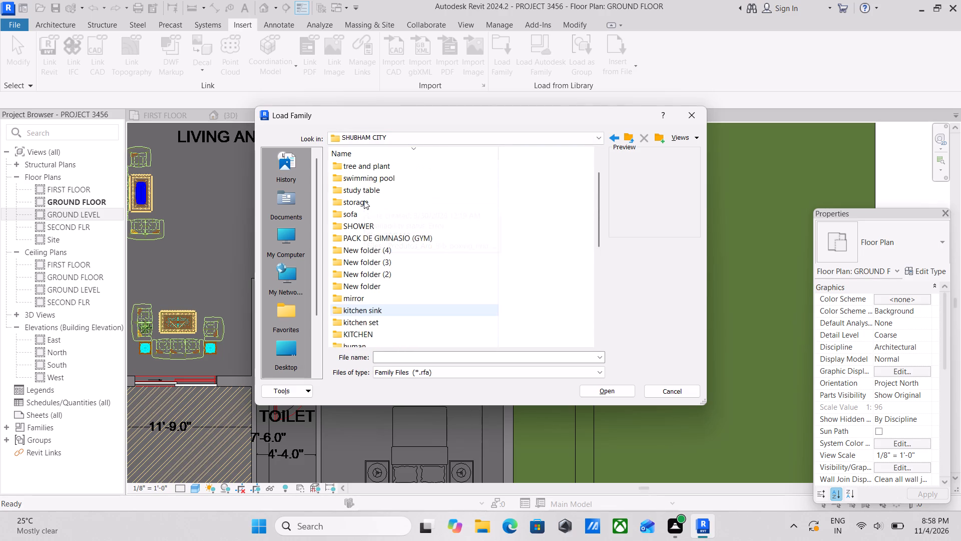
Compare the sofa previews in the sofa folder and load the Sectional_Sofa_14150 family.
{"action": "double_click", "coordinate": [359, 216]}
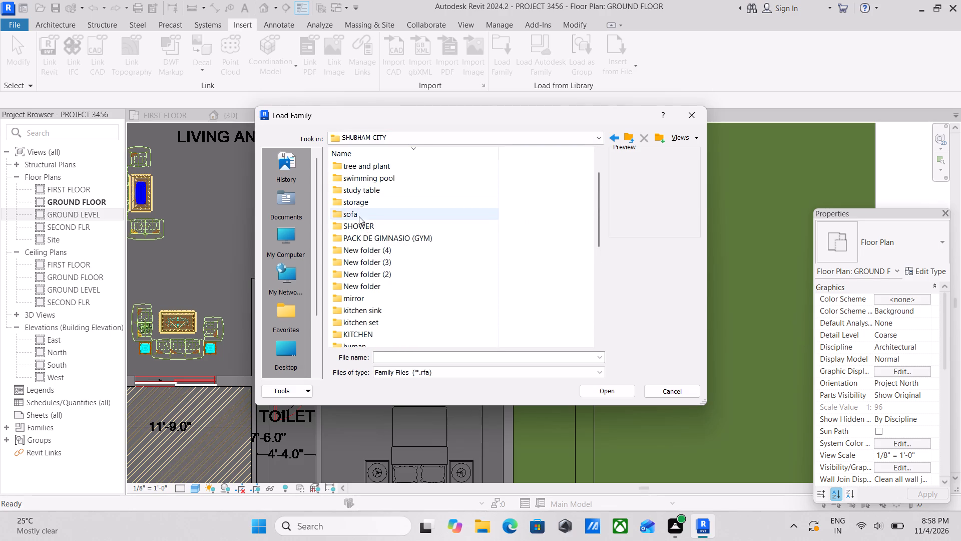
{"action": "left_click", "coordinate": [359, 216]}
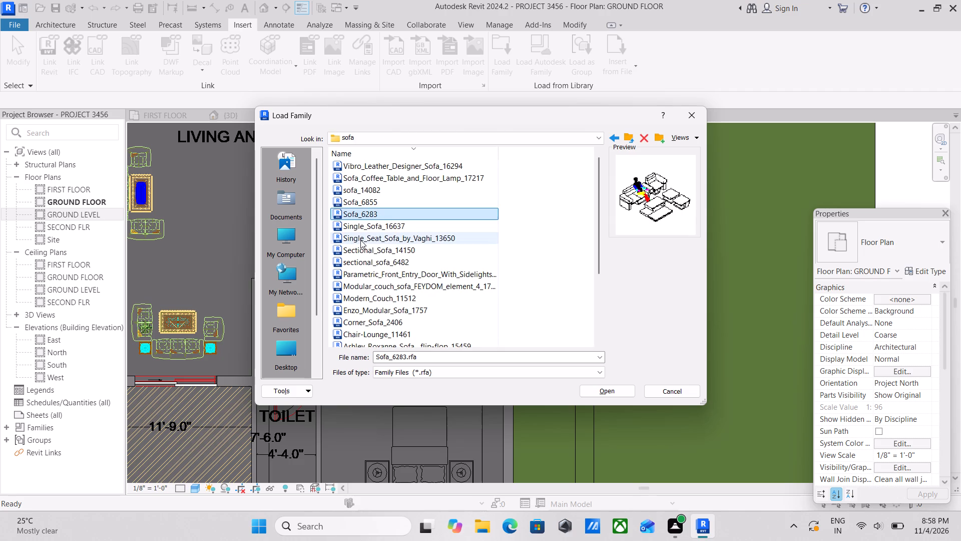
{"action": "left_click", "coordinate": [360, 240]}
{"action": "left_click", "coordinate": [364, 220]}
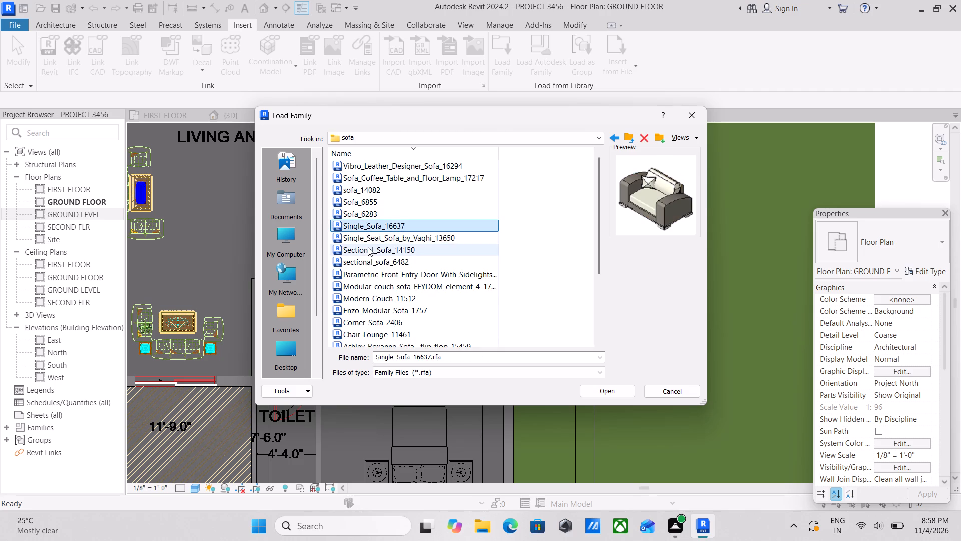
{"action": "left_click", "coordinate": [368, 247]}
{"action": "left_click", "coordinate": [370, 236]}
{"action": "left_click", "coordinate": [371, 248]}
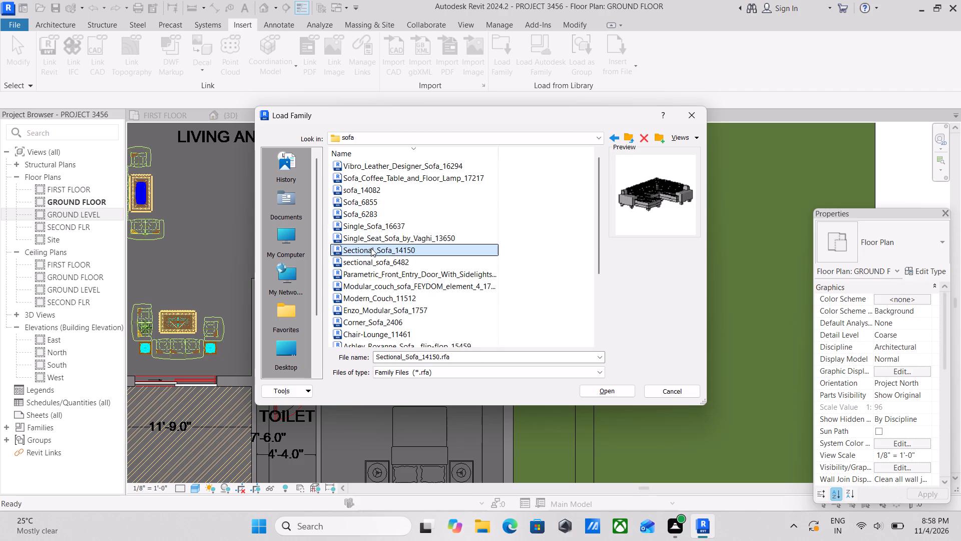
{"action": "left_click", "coordinate": [609, 388]}
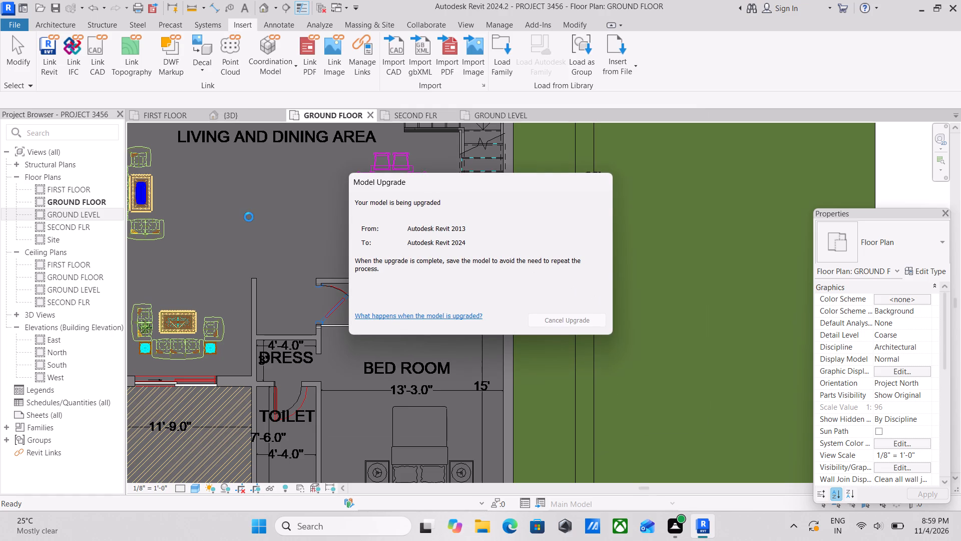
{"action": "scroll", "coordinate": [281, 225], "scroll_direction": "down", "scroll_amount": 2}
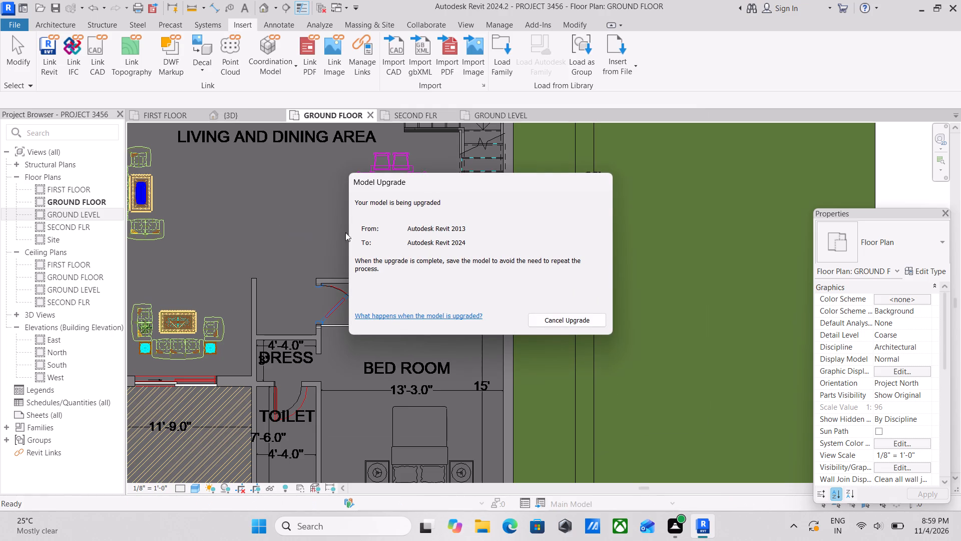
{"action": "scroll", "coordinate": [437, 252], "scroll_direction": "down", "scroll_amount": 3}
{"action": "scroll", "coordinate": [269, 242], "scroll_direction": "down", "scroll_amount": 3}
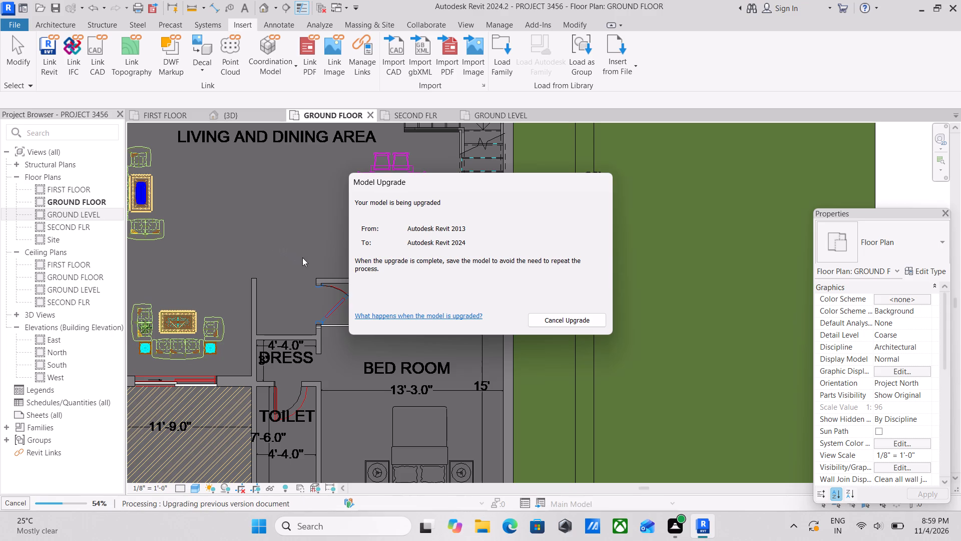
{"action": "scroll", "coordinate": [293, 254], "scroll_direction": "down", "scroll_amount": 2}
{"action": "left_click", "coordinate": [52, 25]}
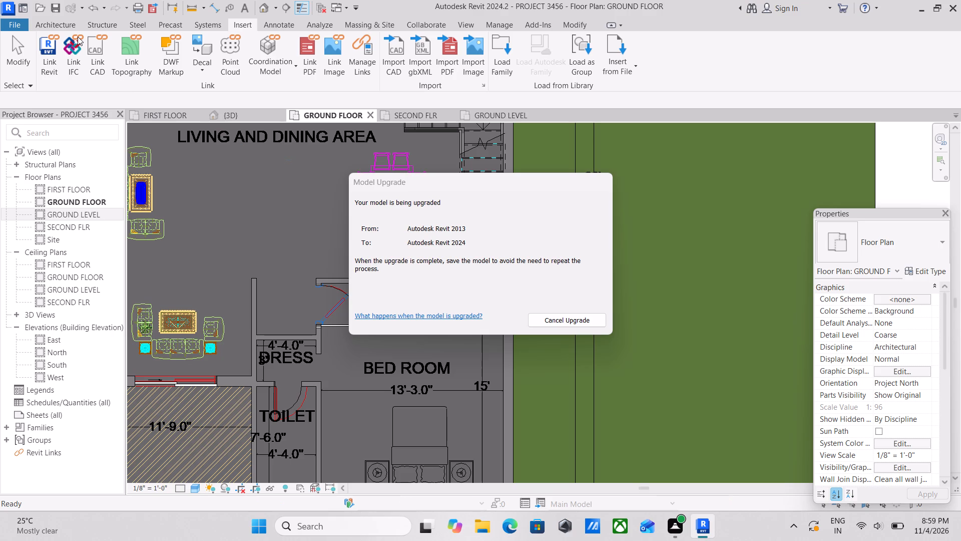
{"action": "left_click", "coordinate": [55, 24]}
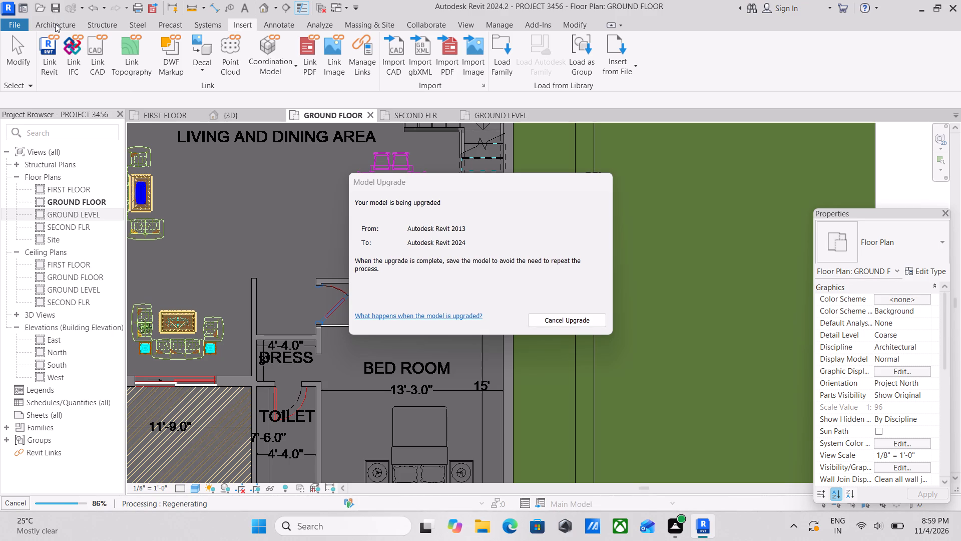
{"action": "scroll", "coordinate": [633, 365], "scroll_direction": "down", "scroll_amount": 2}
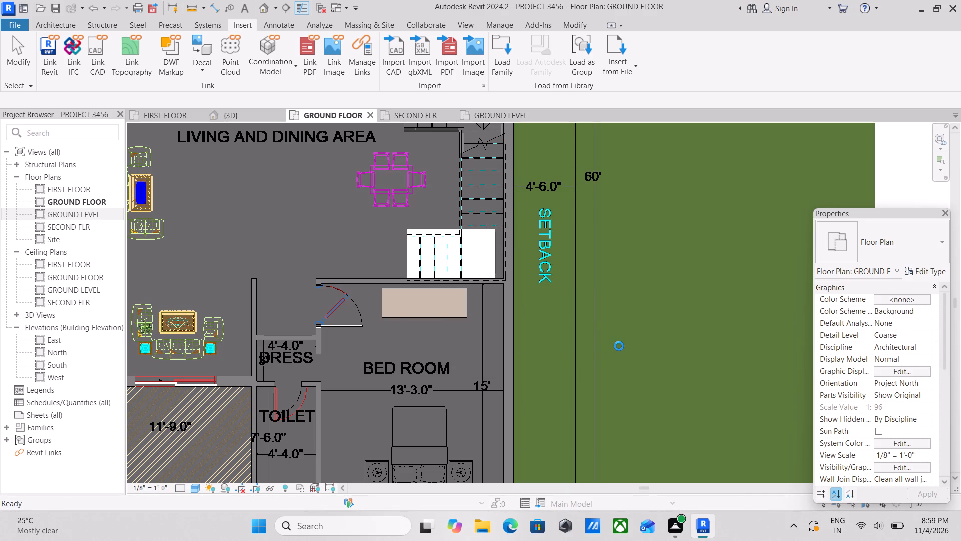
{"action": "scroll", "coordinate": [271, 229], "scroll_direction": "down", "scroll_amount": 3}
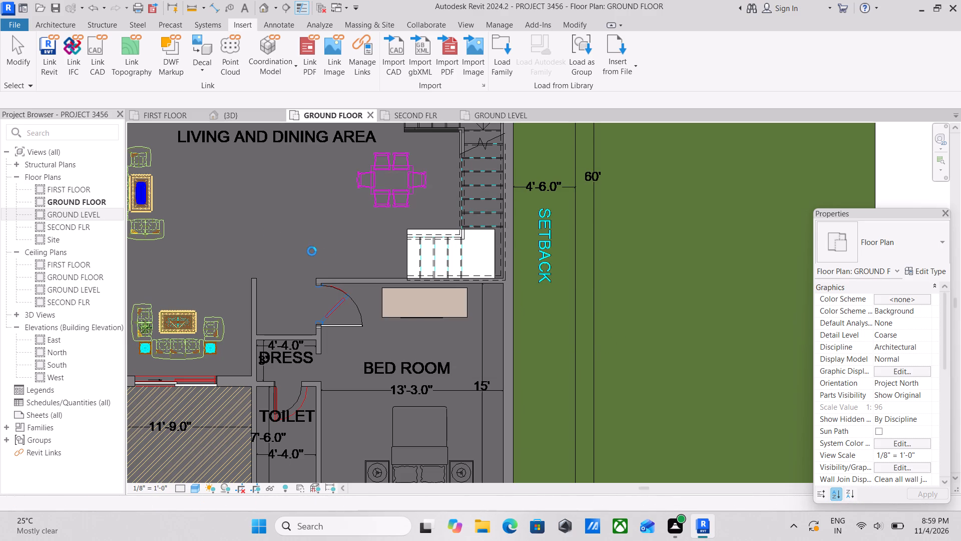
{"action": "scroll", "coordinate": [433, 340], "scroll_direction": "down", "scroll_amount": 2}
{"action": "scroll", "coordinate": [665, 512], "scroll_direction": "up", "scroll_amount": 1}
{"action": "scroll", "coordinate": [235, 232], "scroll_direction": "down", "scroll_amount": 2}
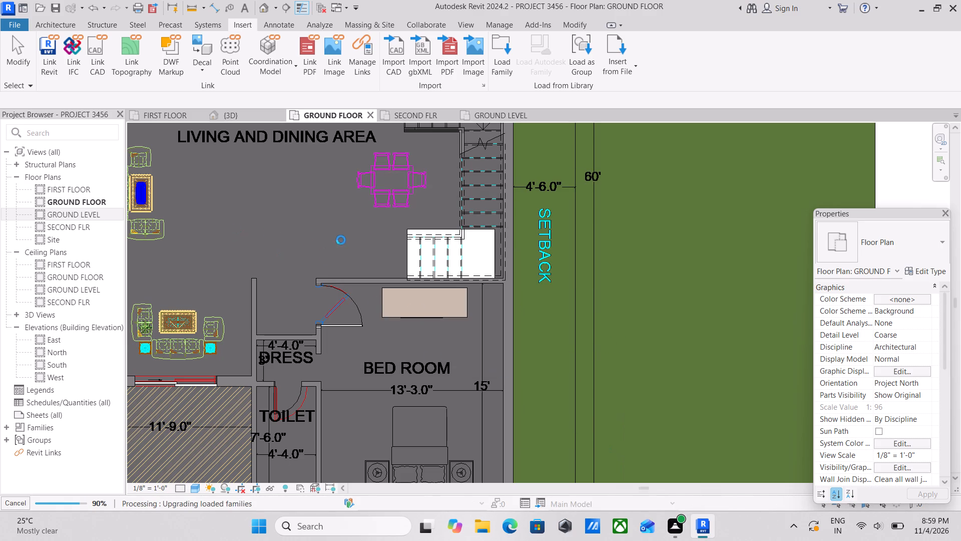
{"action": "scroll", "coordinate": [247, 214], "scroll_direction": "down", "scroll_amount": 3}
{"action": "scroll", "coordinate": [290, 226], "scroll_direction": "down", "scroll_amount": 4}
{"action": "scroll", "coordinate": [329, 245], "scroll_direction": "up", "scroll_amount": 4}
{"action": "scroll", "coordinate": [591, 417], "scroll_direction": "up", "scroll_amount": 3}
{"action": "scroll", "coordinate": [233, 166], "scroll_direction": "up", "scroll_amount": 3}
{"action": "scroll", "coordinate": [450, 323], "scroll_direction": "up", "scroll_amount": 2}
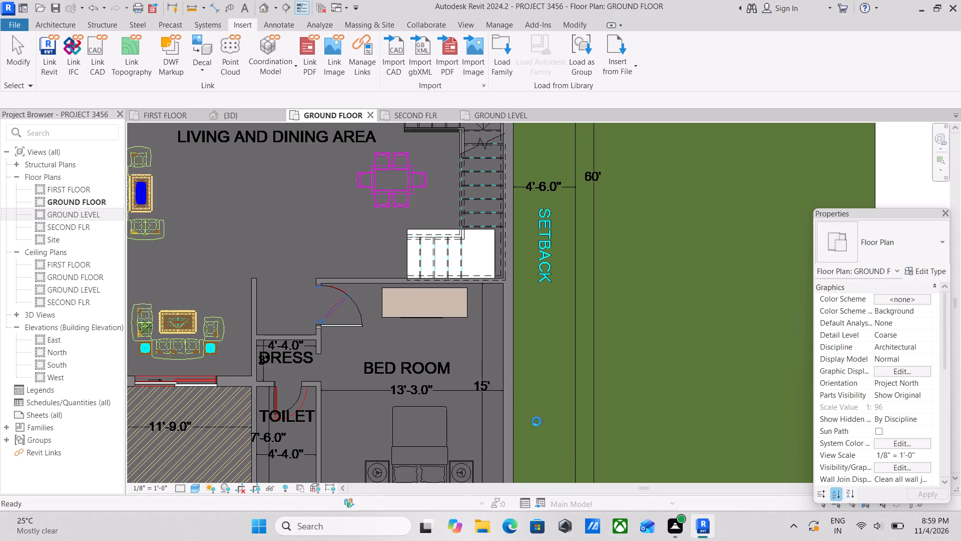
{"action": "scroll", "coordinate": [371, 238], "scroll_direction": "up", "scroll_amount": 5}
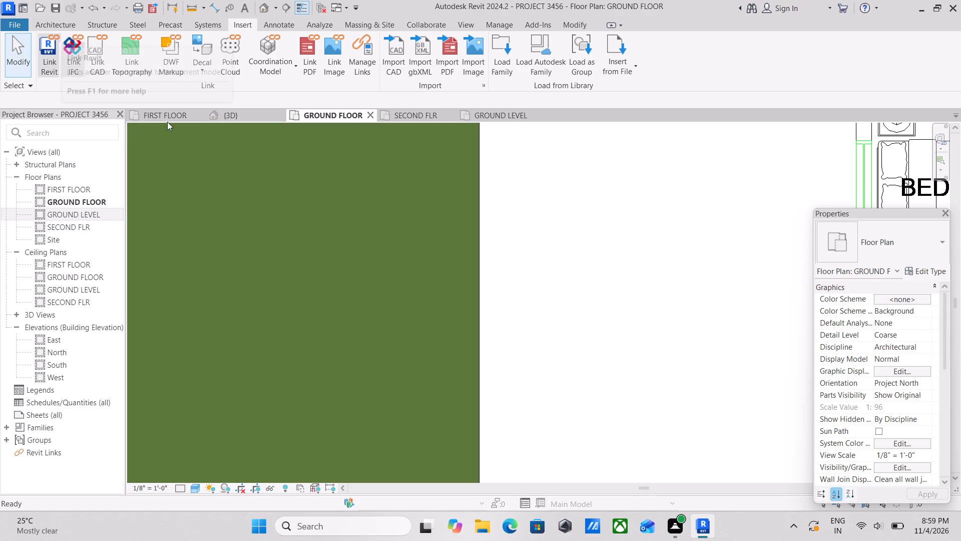
Place the Sectional_Sofa_14150 component, rotated 90 degrees, against the exterior side wall over the drawn sofa set in the ground floor living area.
{"action": "scroll", "coordinate": [547, 380], "scroll_direction": "down", "scroll_amount": 4}
{"action": "scroll", "coordinate": [496, 354], "scroll_direction": "down", "scroll_amount": 8}
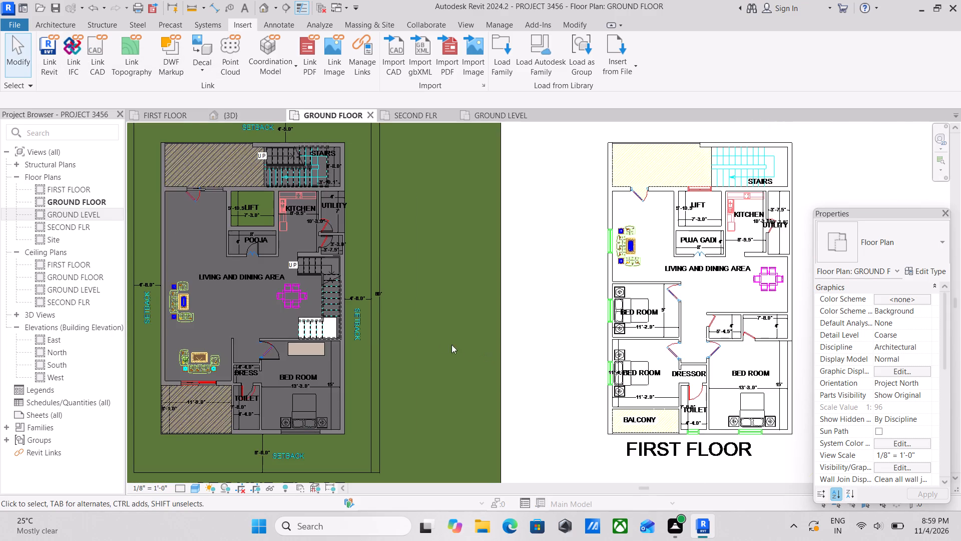
{"action": "scroll", "coordinate": [299, 290], "scroll_direction": "up", "scroll_amount": 2}
{"action": "middle_click_drag", "start_coordinate": [327, 333], "coordinate": [460, 403]}
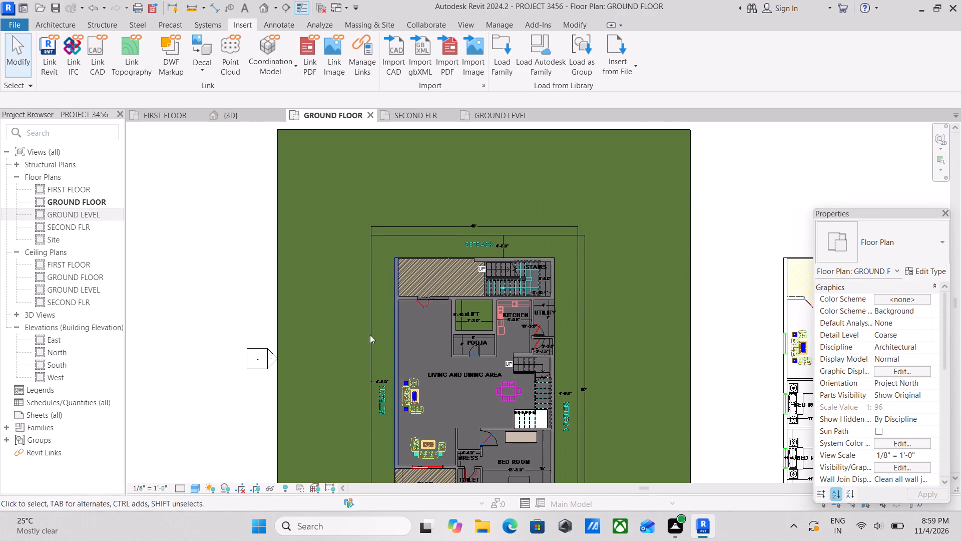
{"action": "left_click", "coordinate": [60, 22]}
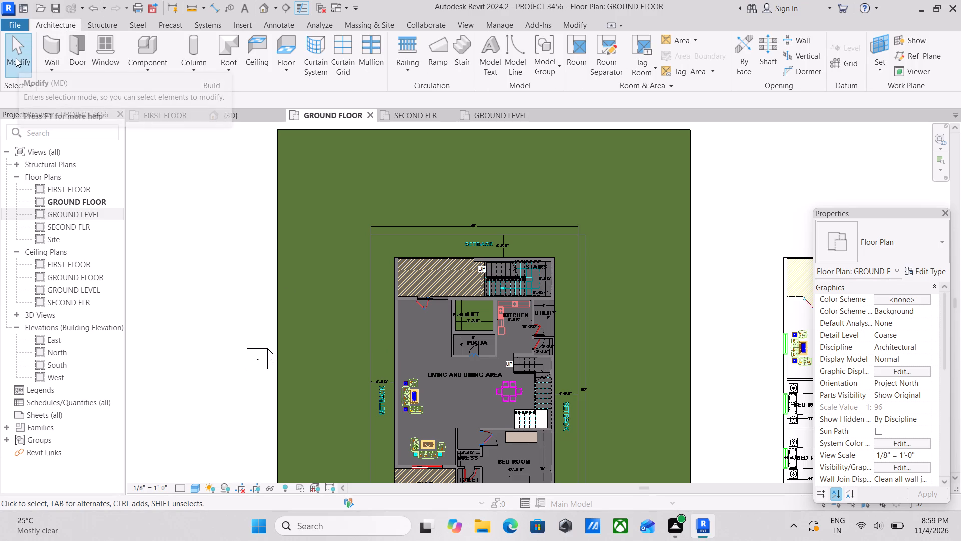
{"action": "left_click", "coordinate": [151, 69]}
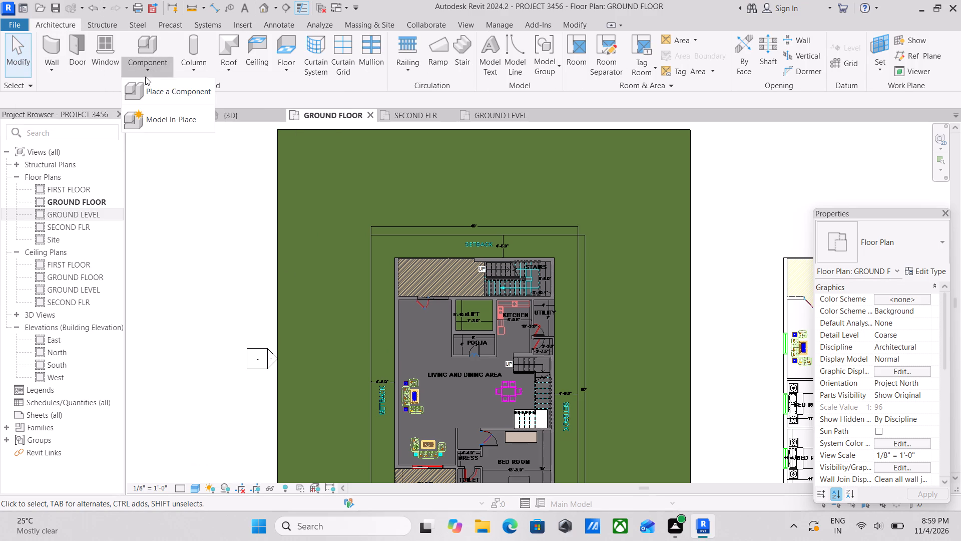
{"action": "left_click", "coordinate": [148, 94]}
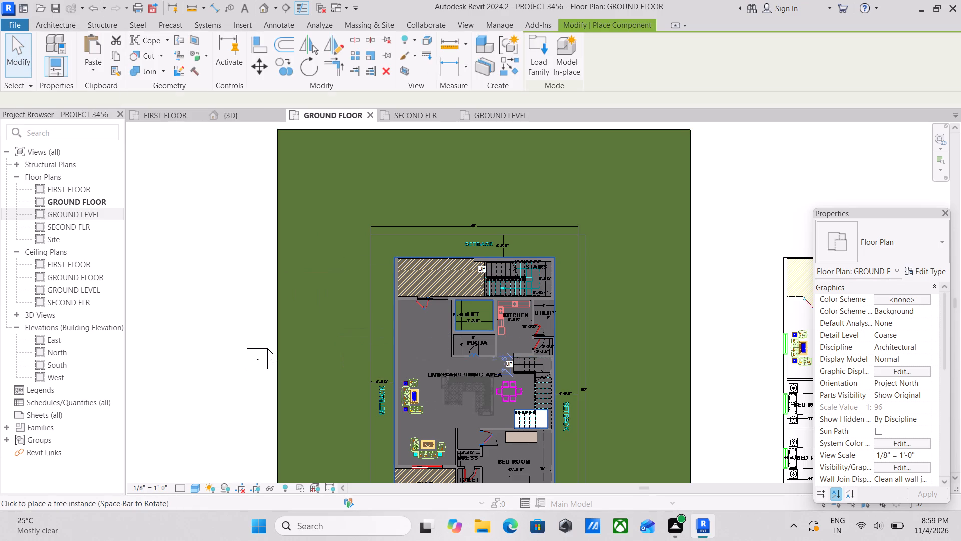
{"action": "scroll", "coordinate": [448, 374], "scroll_direction": "up", "scroll_amount": 5}
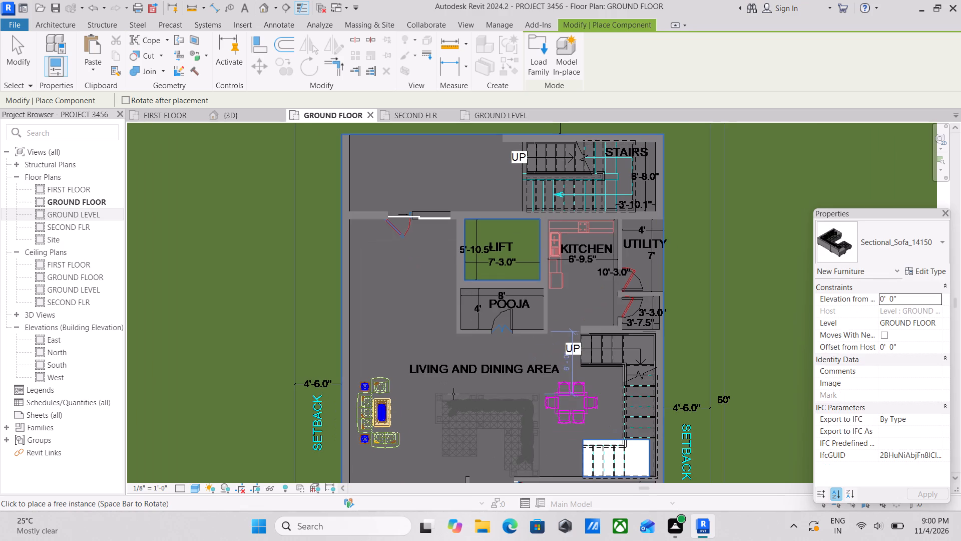
{"action": "scroll", "coordinate": [453, 394], "scroll_direction": "up", "scroll_amount": 3}
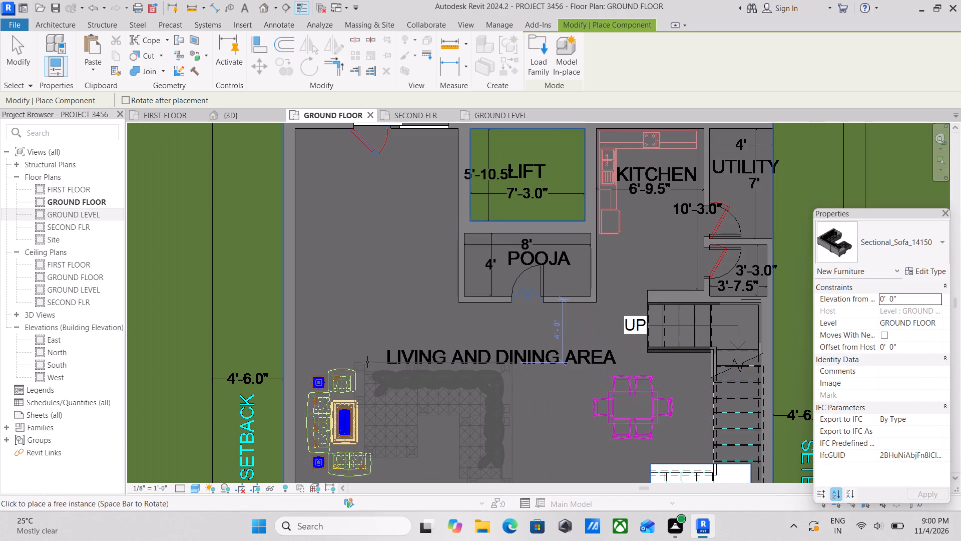
{"action": "key", "text": "space"}
{"action": "scroll", "coordinate": [325, 397], "scroll_direction": "down", "scroll_amount": 2}
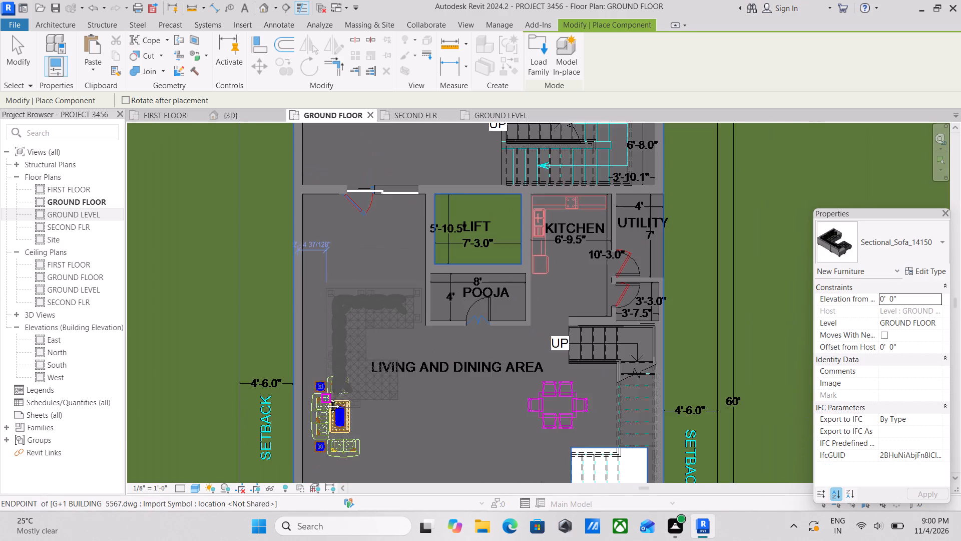
{"action": "middle_click_drag", "start_coordinate": [325, 399], "coordinate": [374, 324]}
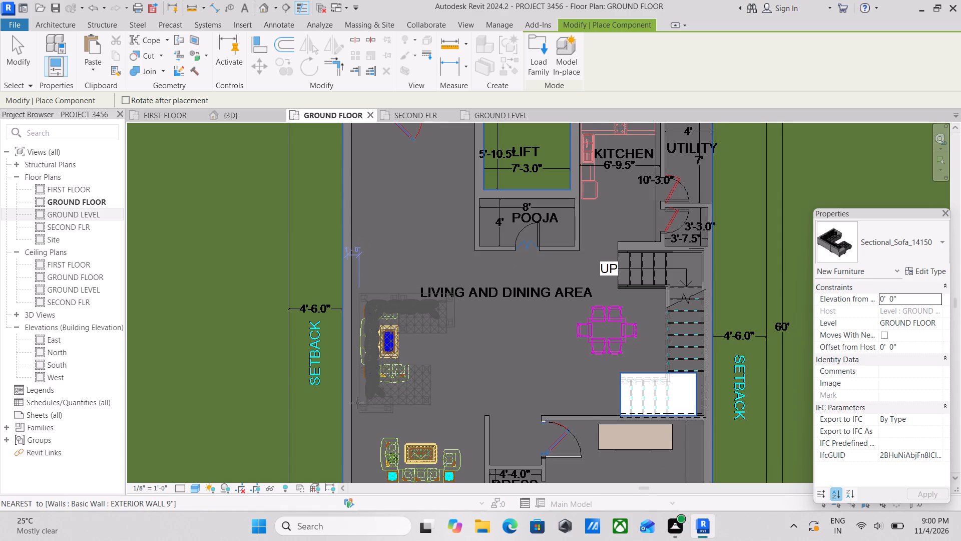
{"action": "left_click", "coordinate": [357, 403]}
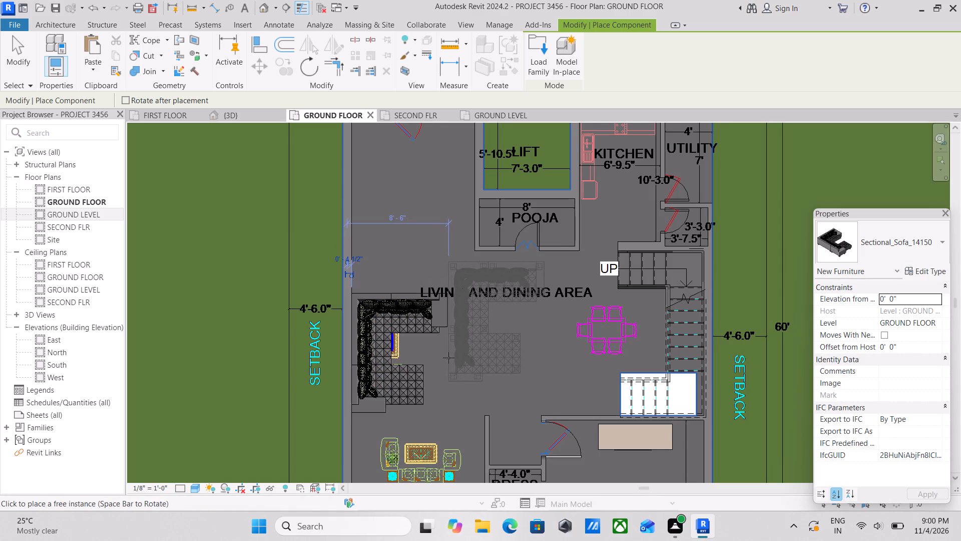
{"action": "scroll", "coordinate": [430, 304], "scroll_direction": "down", "scroll_amount": 2}
{"action": "middle_click_drag", "start_coordinate": [410, 259], "coordinate": [422, 318]}
{"action": "middle_click_drag", "start_coordinate": [422, 324], "coordinate": [402, 255]}
{"action": "scroll", "coordinate": [470, 368], "scroll_direction": "up", "scroll_amount": 3}
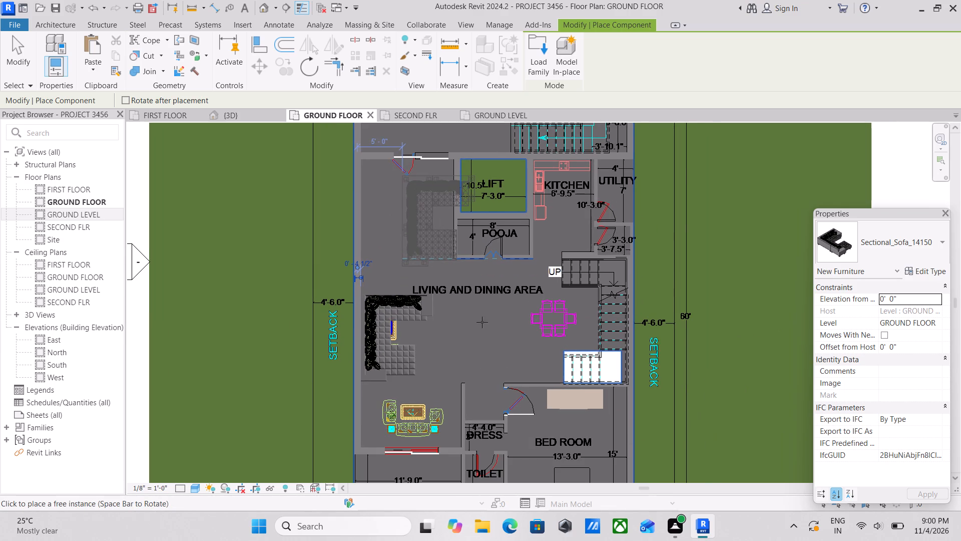
{"action": "scroll", "coordinate": [482, 322], "scroll_direction": "down", "scroll_amount": 2}
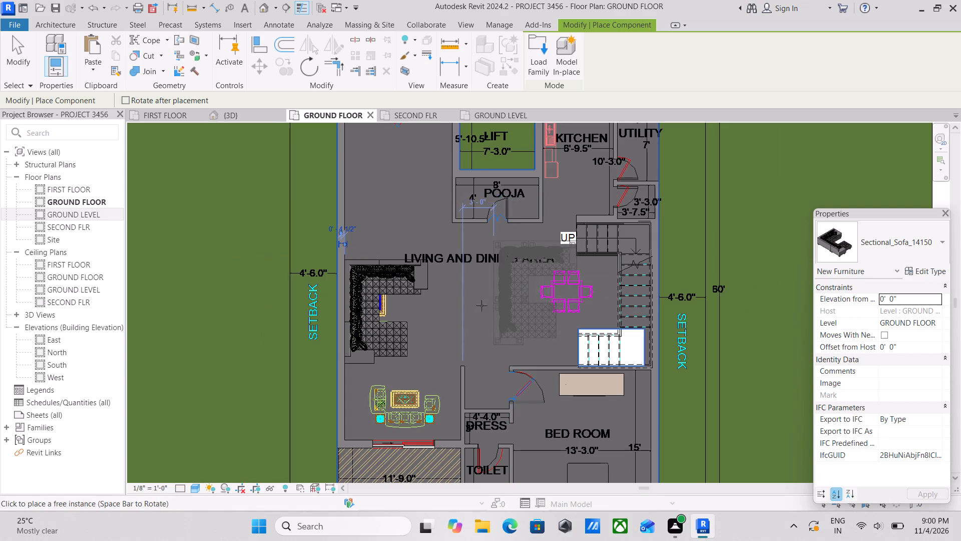
{"action": "scroll", "coordinate": [424, 305], "scroll_direction": "up", "scroll_amount": 2}
{"action": "scroll", "coordinate": [356, 252], "scroll_direction": "down", "scroll_amount": 2}
{"action": "middle_click_drag", "start_coordinate": [352, 251], "coordinate": [352, 253]}
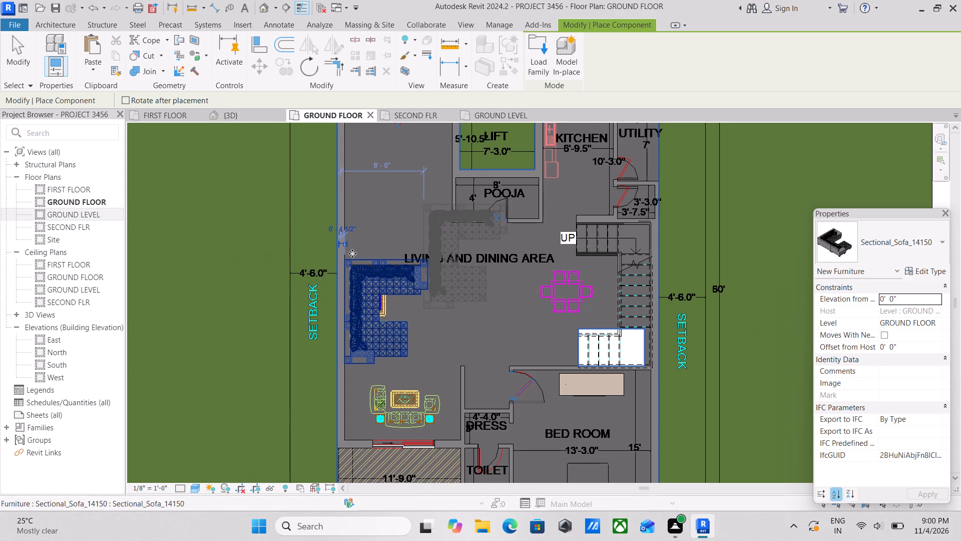
{"action": "middle_click_drag", "start_coordinate": [352, 253], "coordinate": [379, 341]}
{"action": "scroll", "coordinate": [397, 310], "scroll_direction": "up", "scroll_amount": 2}
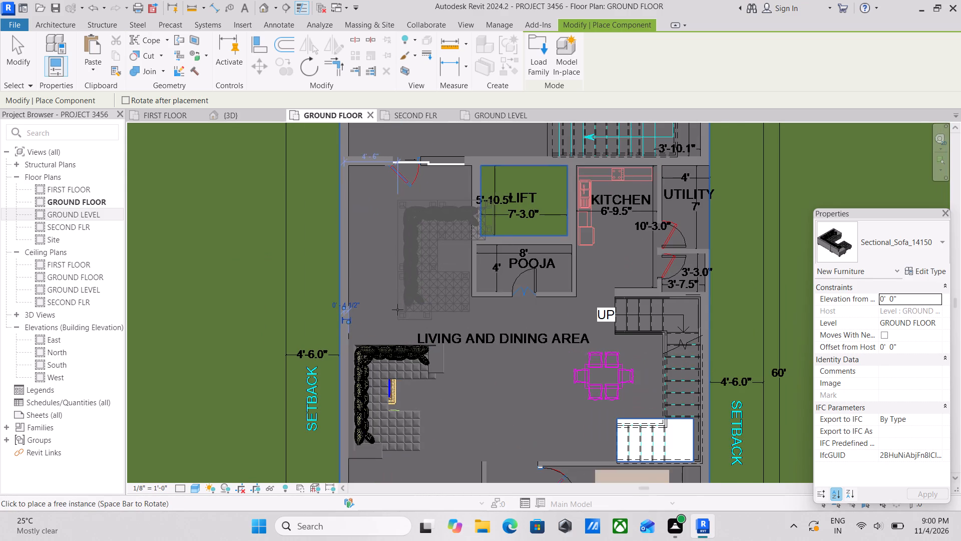
{"action": "key", "text": "Escape"}
{"action": "key", "text": "Escape"}
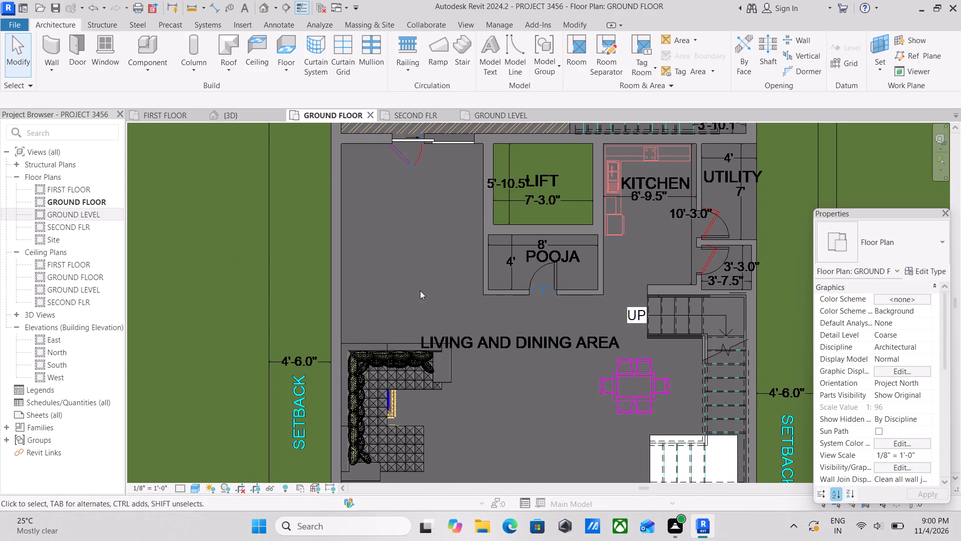
Check the placed sectional sofa's position against the rest of the ground floor layout.
{"action": "scroll", "coordinate": [420, 291], "scroll_direction": "down", "scroll_amount": 5}
{"action": "middle_click_drag", "start_coordinate": [417, 261], "coordinate": [419, 271]}
{"action": "scroll", "coordinate": [440, 347], "scroll_direction": "up", "scroll_amount": 5}
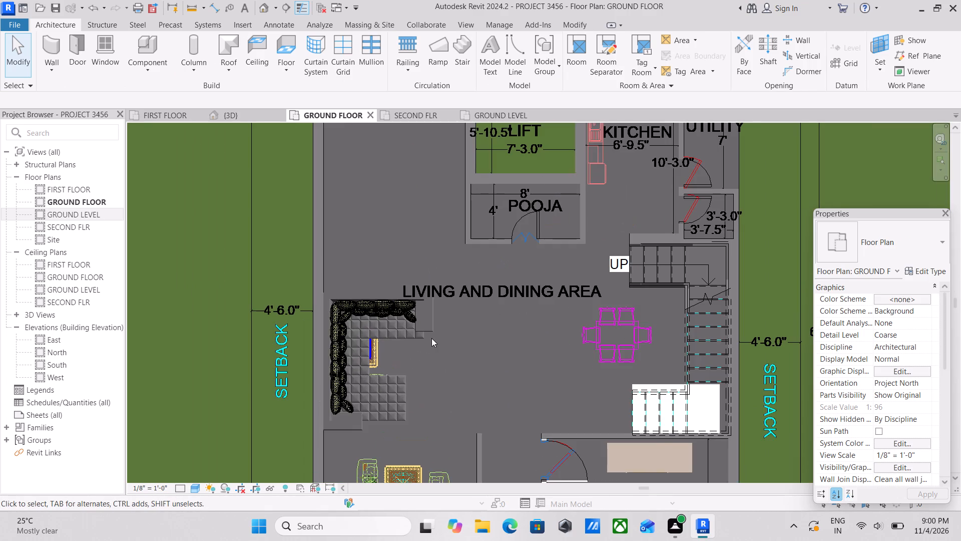
{"action": "left_click", "coordinate": [430, 336]}
{"action": "key", "text": "Escape"}
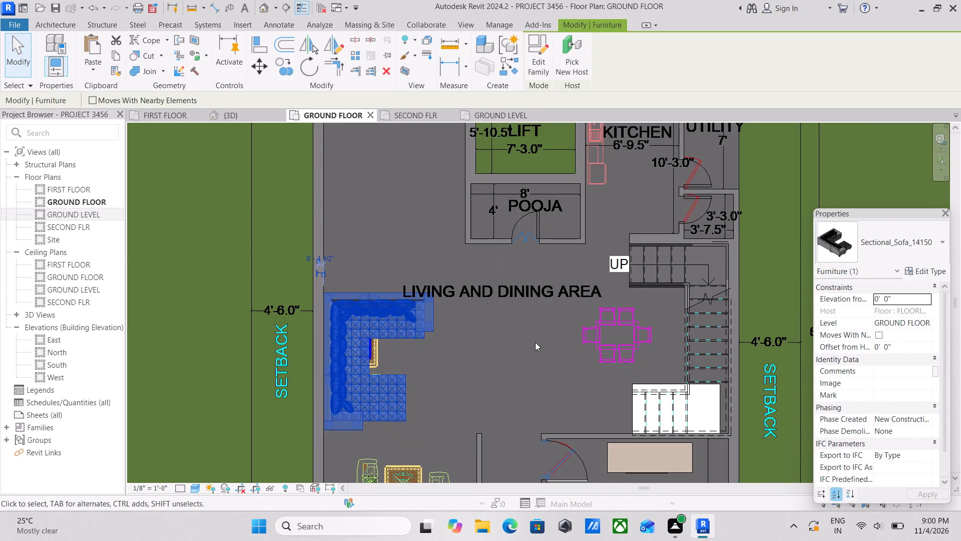
{"action": "scroll", "coordinate": [535, 342], "scroll_direction": "down", "scroll_amount": 3}
{"action": "middle_click_drag", "start_coordinate": [509, 336], "coordinate": [399, 355]}
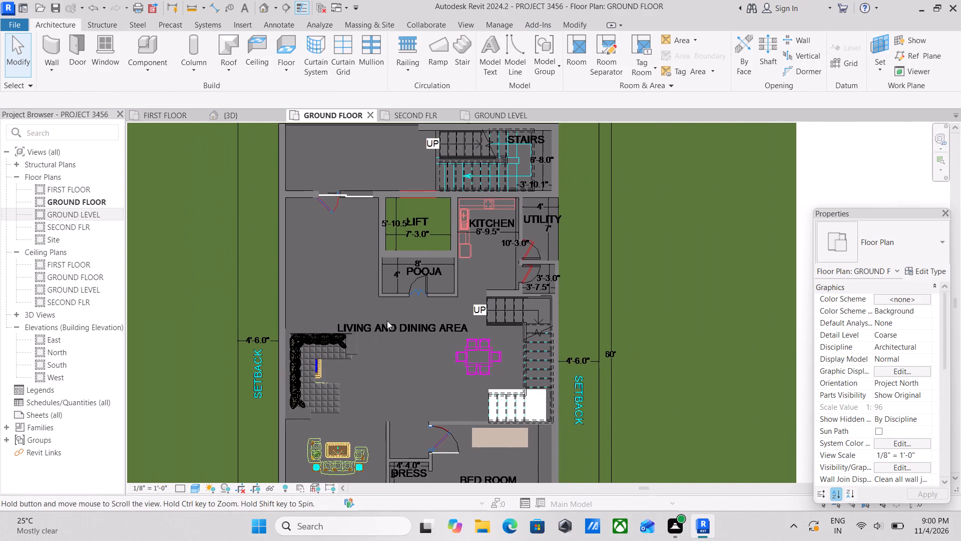
{"action": "middle_click_drag", "start_coordinate": [374, 242], "coordinate": [371, 278]}
{"action": "scroll", "coordinate": [371, 278], "scroll_direction": "up", "scroll_amount": 1}
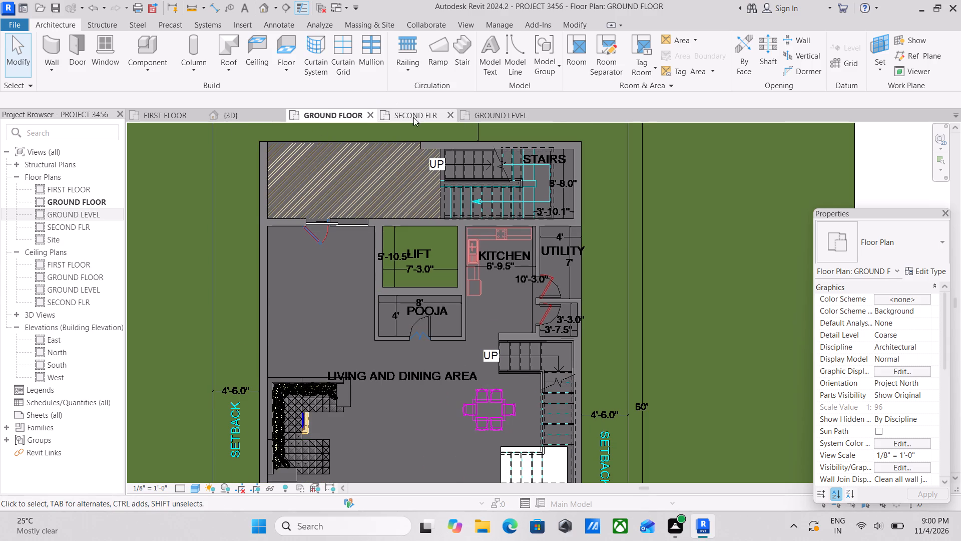
{"action": "scroll", "coordinate": [455, 235], "scroll_direction": "down", "scroll_amount": 3}
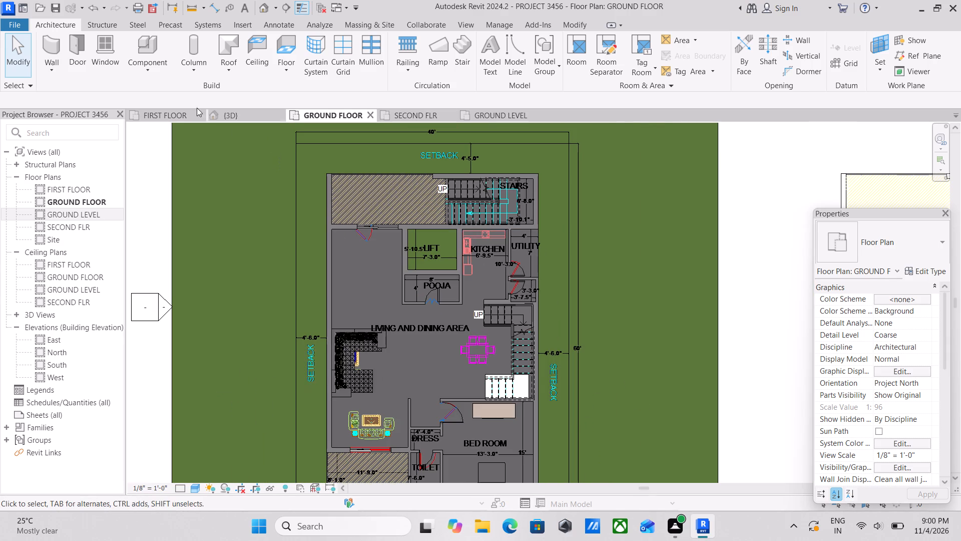
Switch to the FIRST FLOOR plan and load the sofa_14082 family from the sofa folder.
{"action": "left_click", "coordinate": [166, 114]}
{"action": "scroll", "coordinate": [560, 294], "scroll_direction": "down", "scroll_amount": 3}
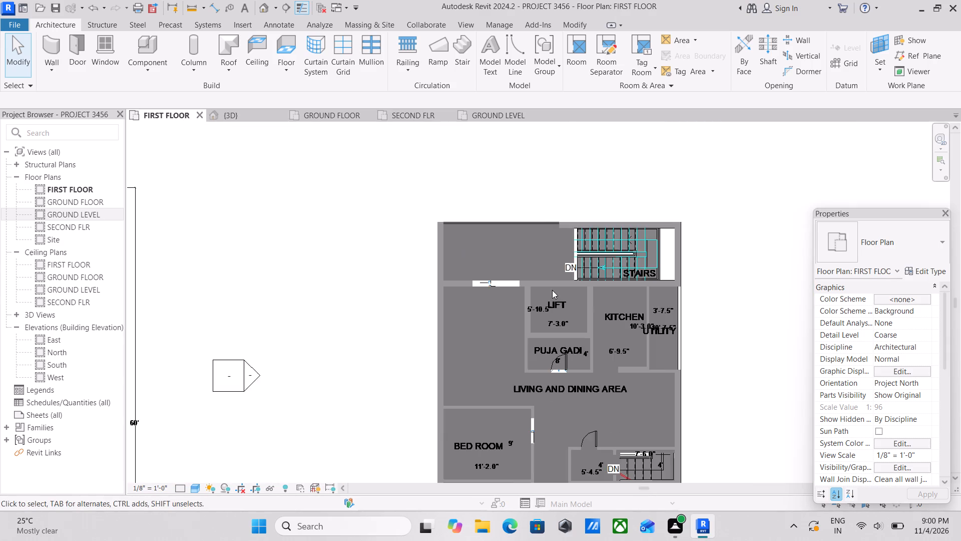
{"action": "middle_click_drag", "start_coordinate": [549, 287], "coordinate": [488, 215]}
{"action": "scroll", "coordinate": [521, 351], "scroll_direction": "up", "scroll_amount": 2}
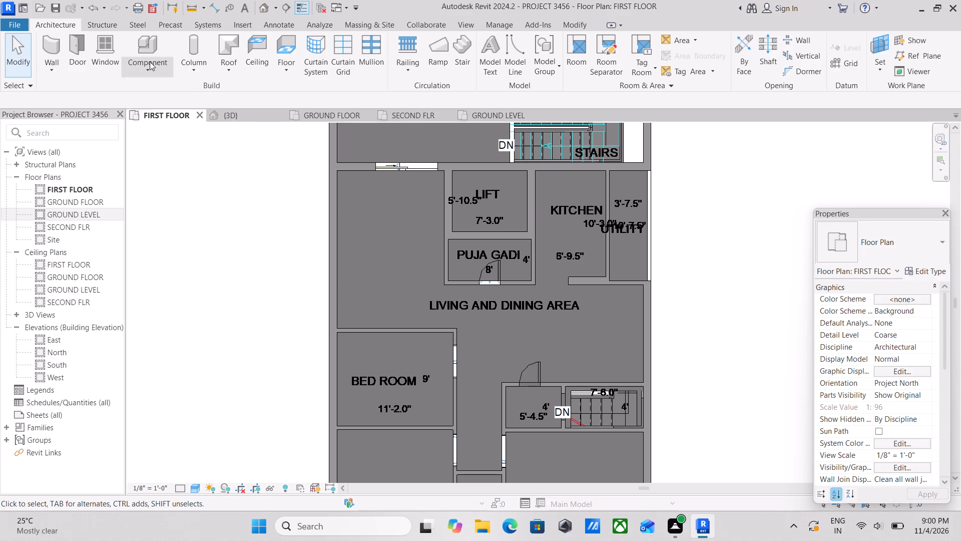
{"action": "left_click", "coordinate": [241, 22]}
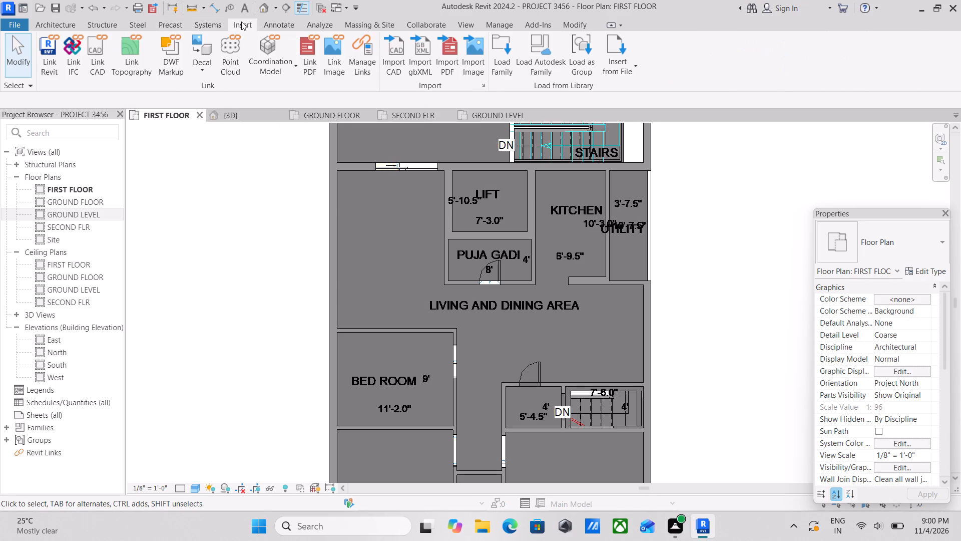
{"action": "left_click", "coordinate": [504, 52]}
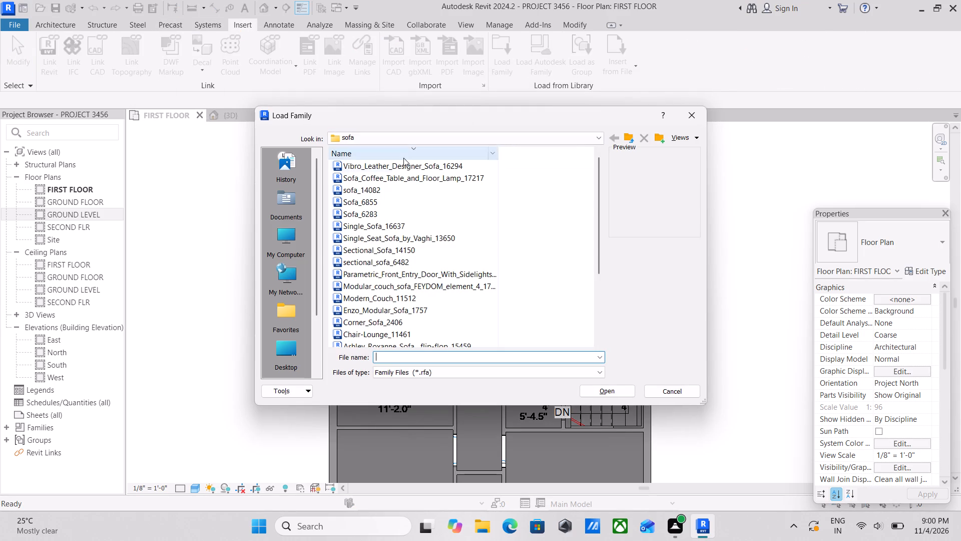
{"action": "left_click", "coordinate": [360, 194]}
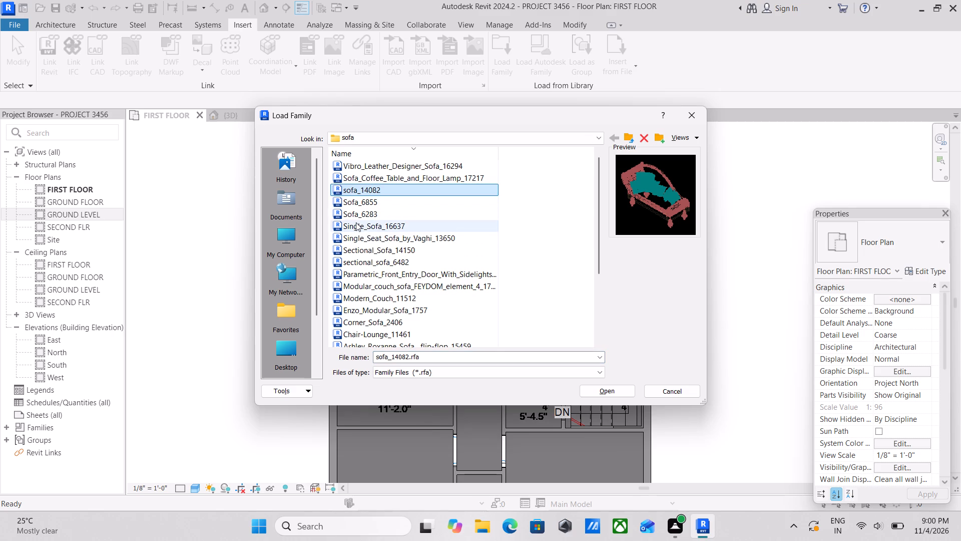
{"action": "left_click", "coordinate": [602, 391]}
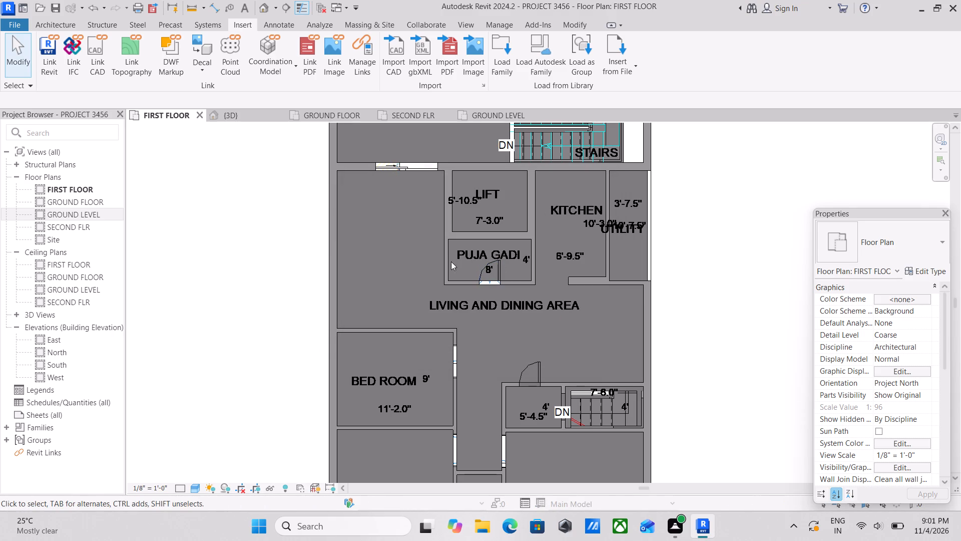
Place a sofa_14082 component in the first floor living area, rotated 90 degrees to run along the exterior side wall, about 1'-11" from it.
{"action": "scroll", "coordinate": [381, 261], "scroll_direction": "up", "scroll_amount": 2}
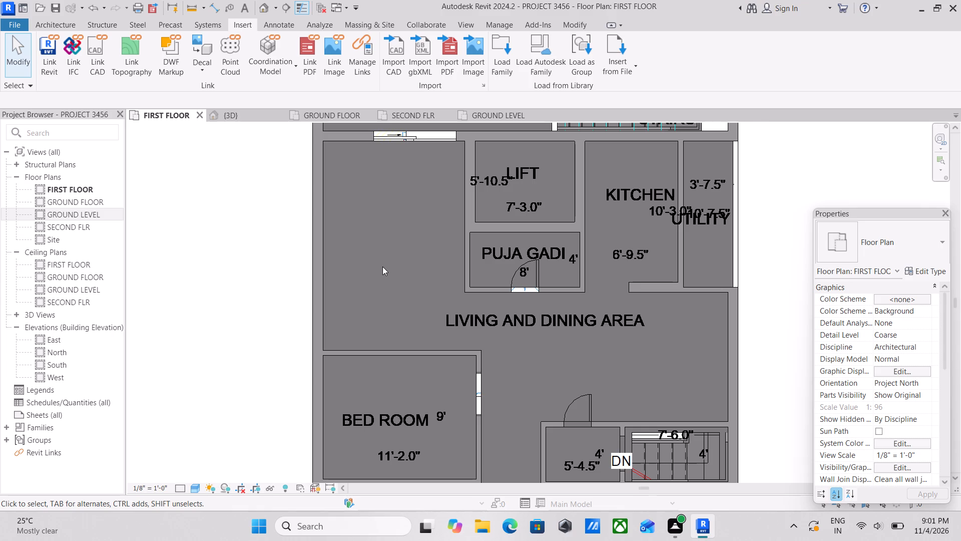
{"action": "scroll", "coordinate": [382, 266], "scroll_direction": "up", "scroll_amount": 1}
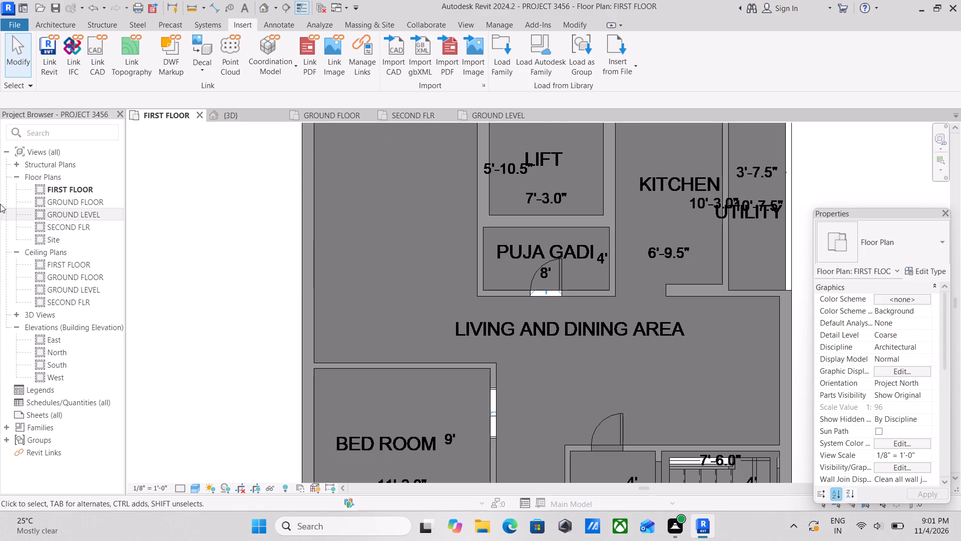
{"action": "left_click", "coordinate": [43, 24]}
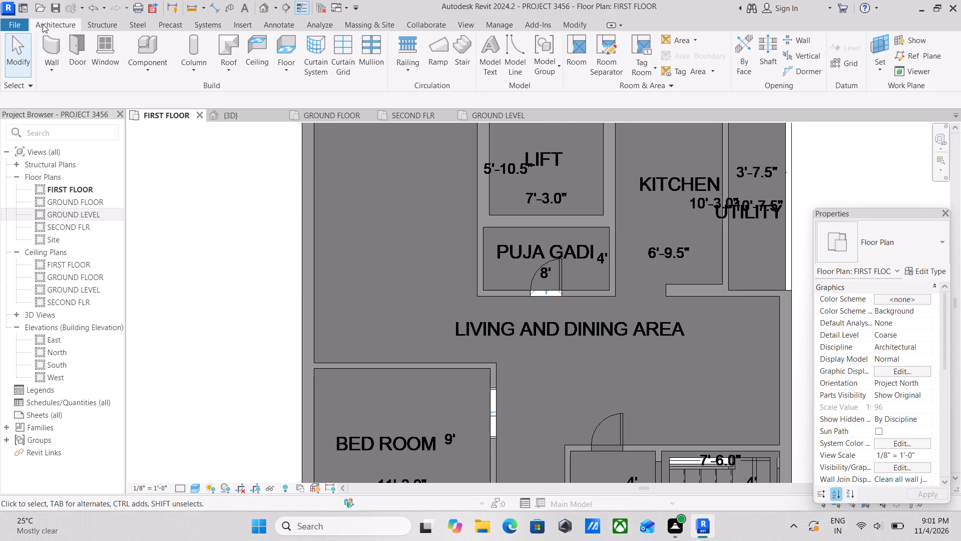
{"action": "left_click", "coordinate": [154, 66]}
{"action": "left_click", "coordinate": [158, 87]}
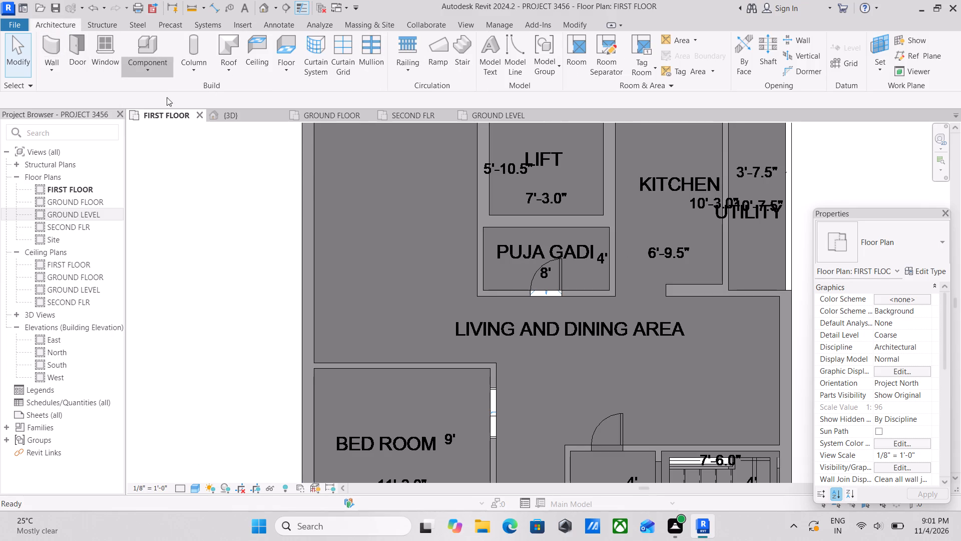
{"action": "scroll", "coordinate": [392, 277], "scroll_direction": "up", "scroll_amount": 2}
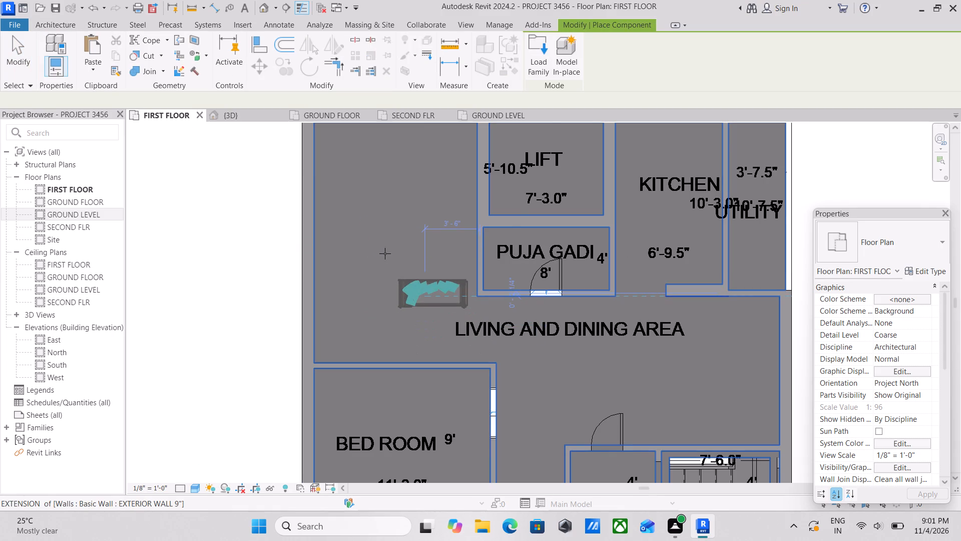
{"action": "scroll", "coordinate": [385, 253], "scroll_direction": "up", "scroll_amount": 1}
{"action": "scroll", "coordinate": [385, 253], "scroll_direction": "down", "scroll_amount": 1}
{"action": "middle_click_drag", "start_coordinate": [385, 252], "coordinate": [370, 345]}
{"action": "middle_click_drag", "start_coordinate": [365, 295], "coordinate": [365, 328]}
{"action": "scroll", "coordinate": [365, 328], "scroll_direction": "down", "scroll_amount": 1}
{"action": "key", "text": "space"}
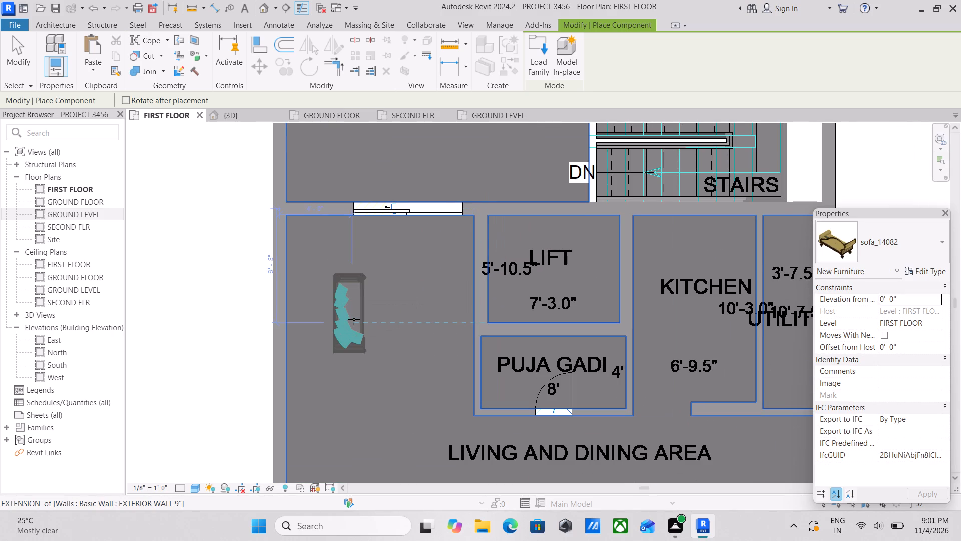
{"action": "scroll", "coordinate": [312, 313], "scroll_direction": "up", "scroll_amount": 5}
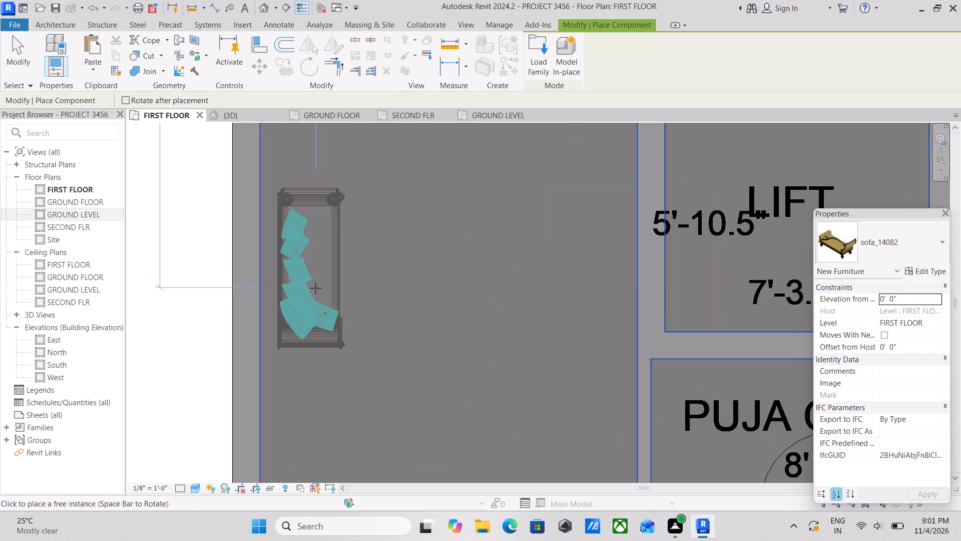
{"action": "left_click", "coordinate": [315, 288]}
{"action": "scroll", "coordinate": [355, 329], "scroll_direction": "down", "scroll_amount": 1}
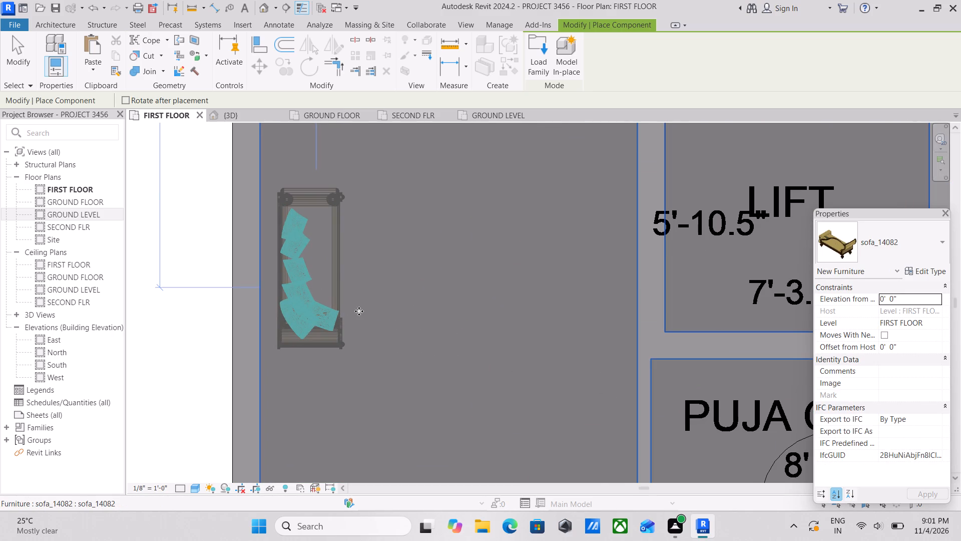
{"action": "scroll", "coordinate": [368, 304], "scroll_direction": "down", "scroll_amount": 2}
{"action": "middle_click_drag", "start_coordinate": [368, 304], "coordinate": [364, 245]}
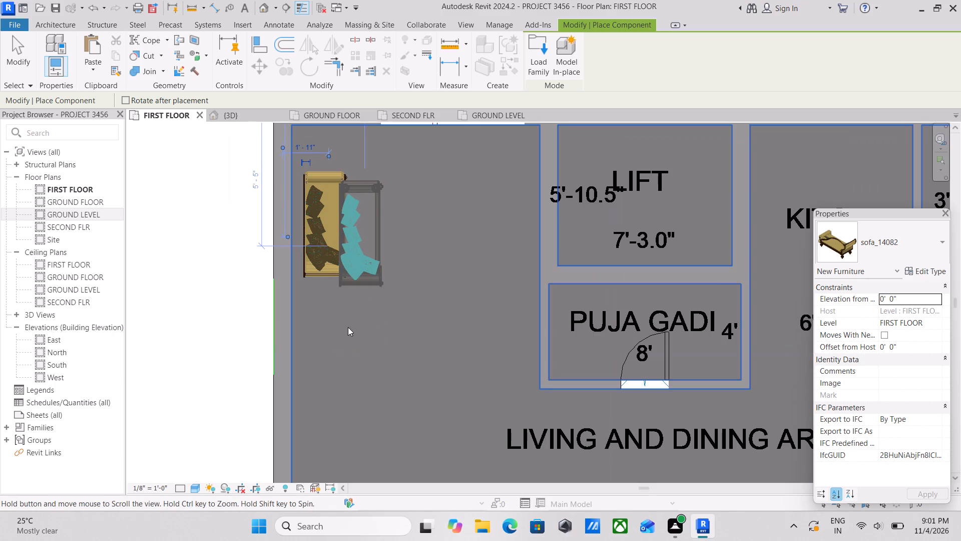
Place a second sofa_14082 in line with the first along the exterior side wall, its centre about 3'-6" beyond the first sofa's end.
{"action": "scroll", "coordinate": [346, 329], "scroll_direction": "up", "scroll_amount": 5}
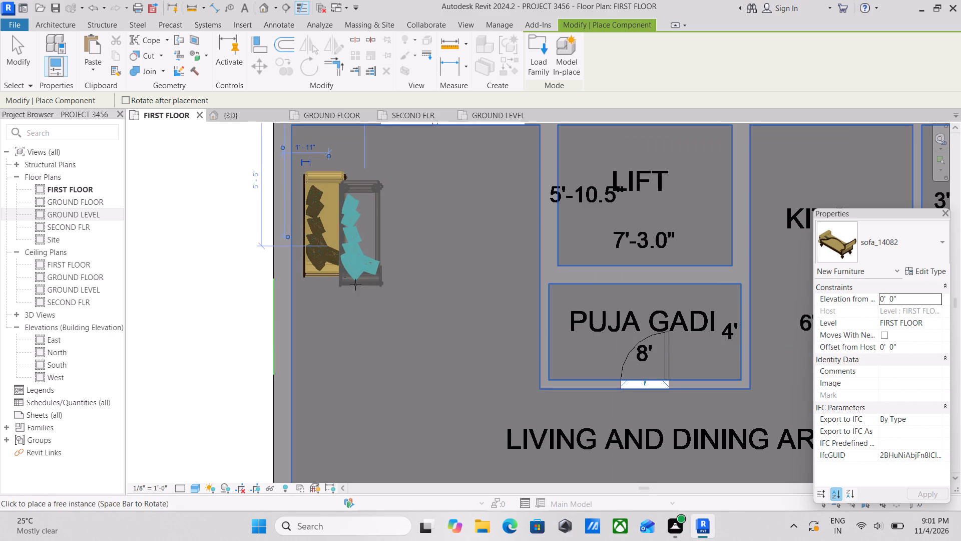
{"action": "scroll", "coordinate": [370, 262], "scroll_direction": "down", "scroll_amount": 2}
{"action": "scroll", "coordinate": [355, 260], "scroll_direction": "up", "scroll_amount": 1}
{"action": "scroll", "coordinate": [395, 257], "scroll_direction": "down", "scroll_amount": 2}
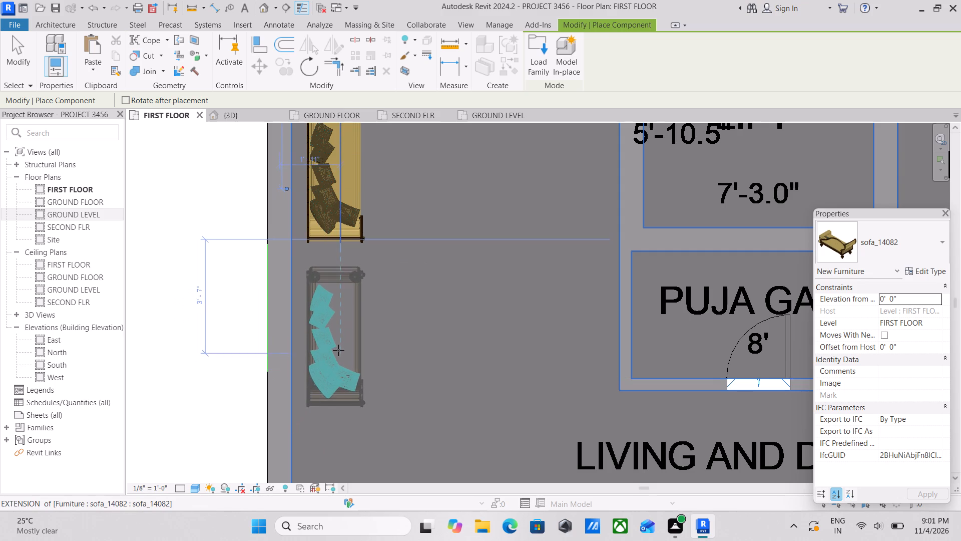
{"action": "left_click", "coordinate": [338, 350]}
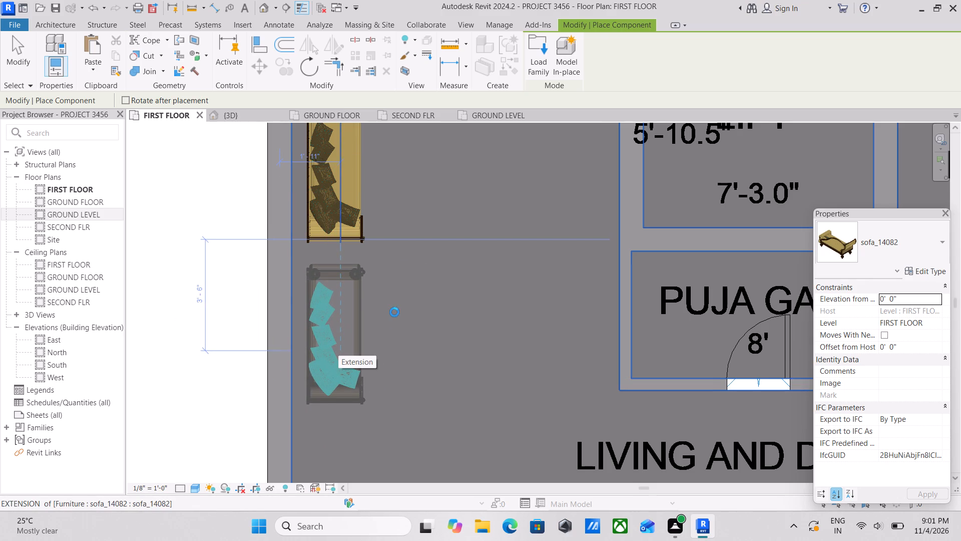
{"action": "scroll", "coordinate": [394, 312], "scroll_direction": "down", "scroll_amount": 1}
{"action": "key", "text": "Escape"}
{"action": "key", "text": "Escape"}
{"action": "scroll", "coordinate": [439, 290], "scroll_direction": "down", "scroll_amount": 2}
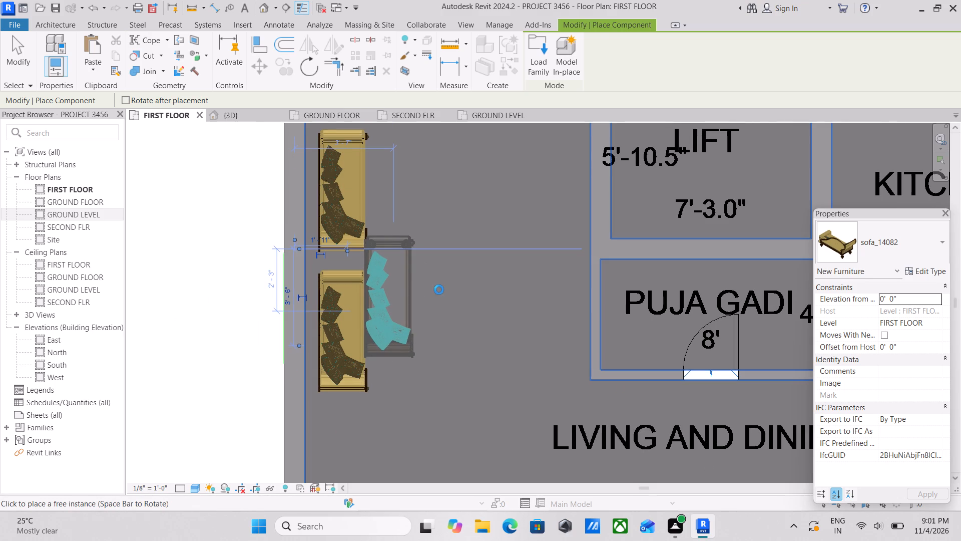
{"action": "scroll", "coordinate": [486, 267], "scroll_direction": "down", "scroll_amount": 3}
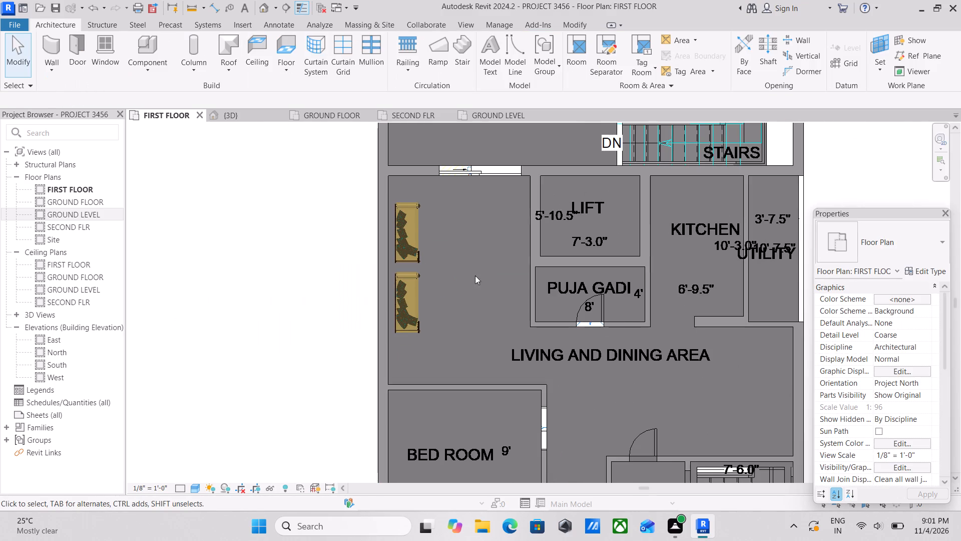
{"action": "scroll", "coordinate": [427, 252], "scroll_direction": "down", "scroll_amount": 2}
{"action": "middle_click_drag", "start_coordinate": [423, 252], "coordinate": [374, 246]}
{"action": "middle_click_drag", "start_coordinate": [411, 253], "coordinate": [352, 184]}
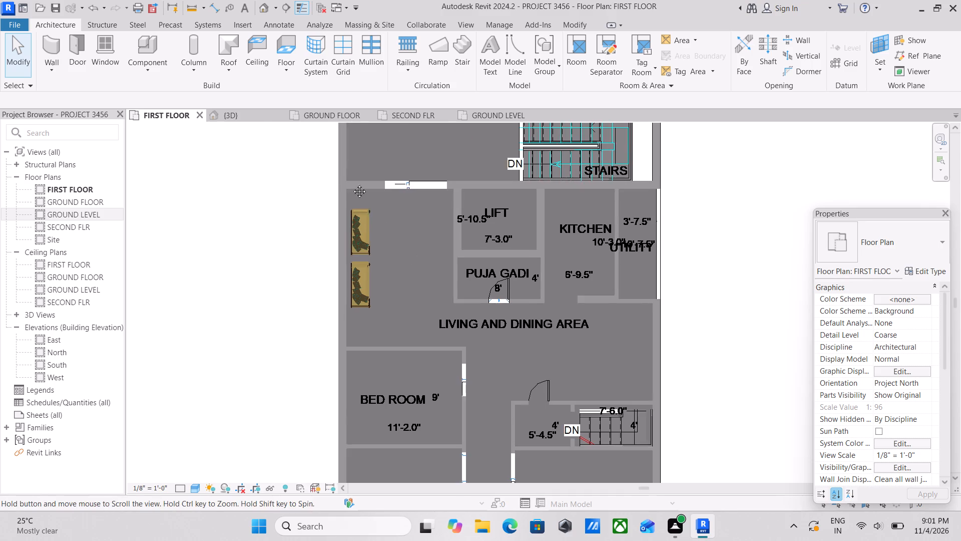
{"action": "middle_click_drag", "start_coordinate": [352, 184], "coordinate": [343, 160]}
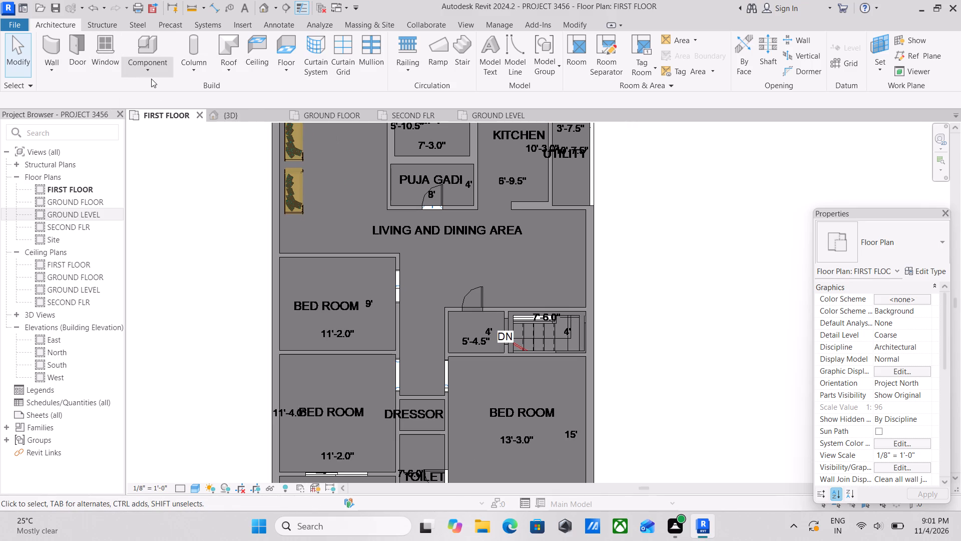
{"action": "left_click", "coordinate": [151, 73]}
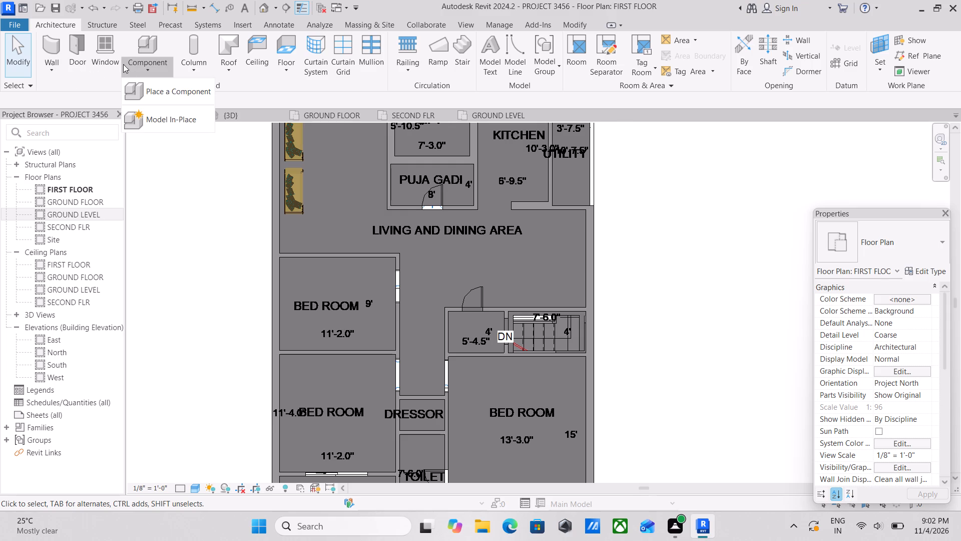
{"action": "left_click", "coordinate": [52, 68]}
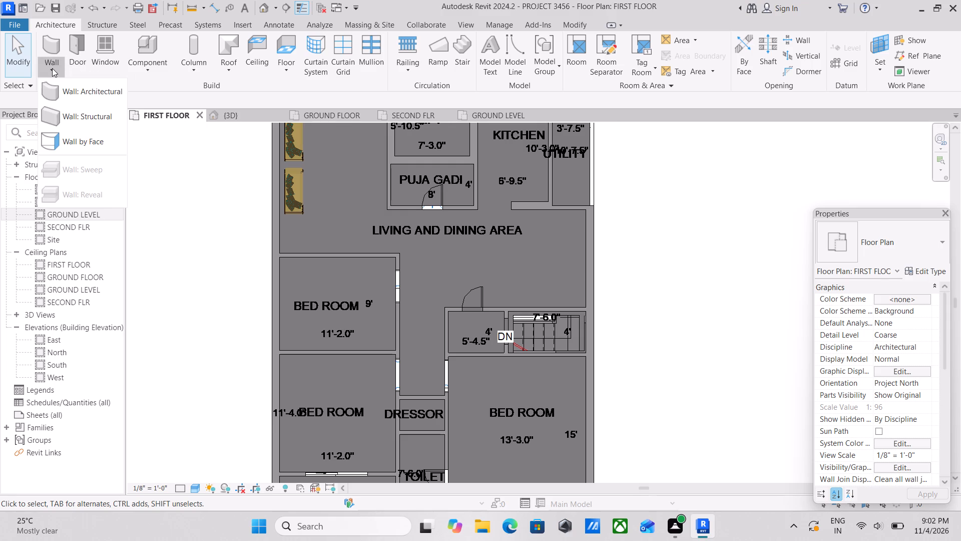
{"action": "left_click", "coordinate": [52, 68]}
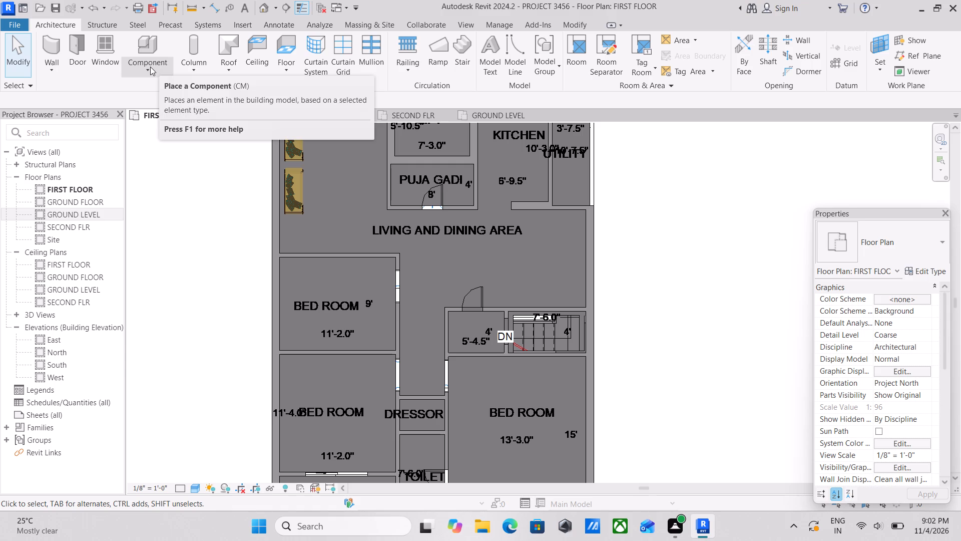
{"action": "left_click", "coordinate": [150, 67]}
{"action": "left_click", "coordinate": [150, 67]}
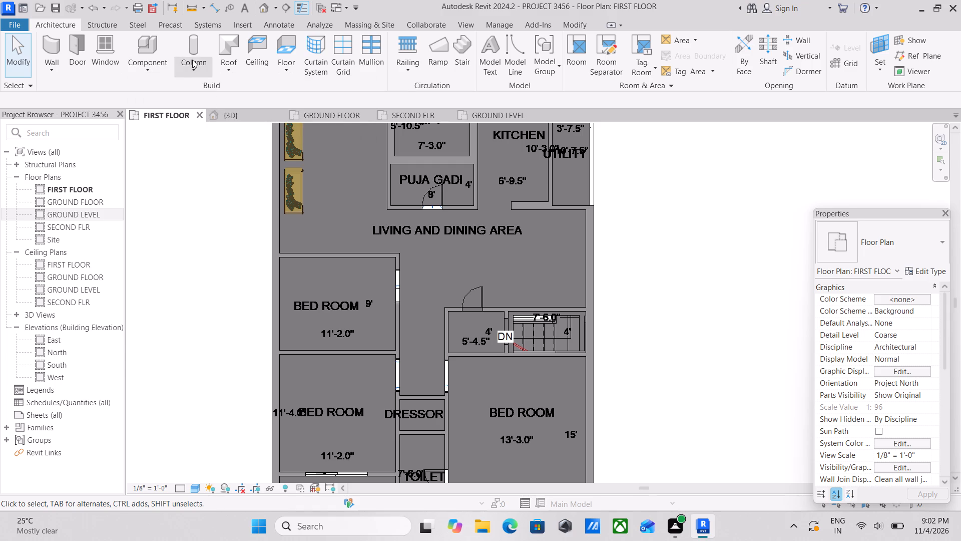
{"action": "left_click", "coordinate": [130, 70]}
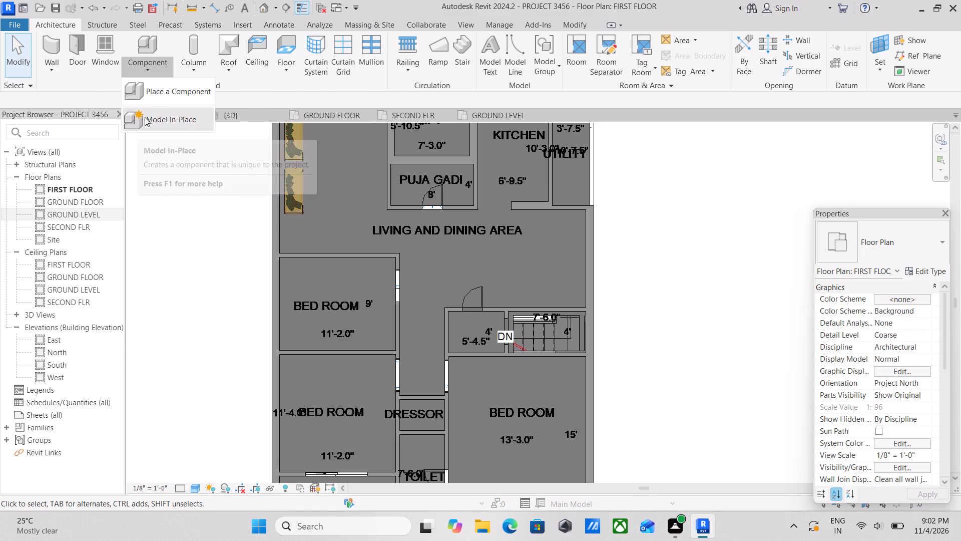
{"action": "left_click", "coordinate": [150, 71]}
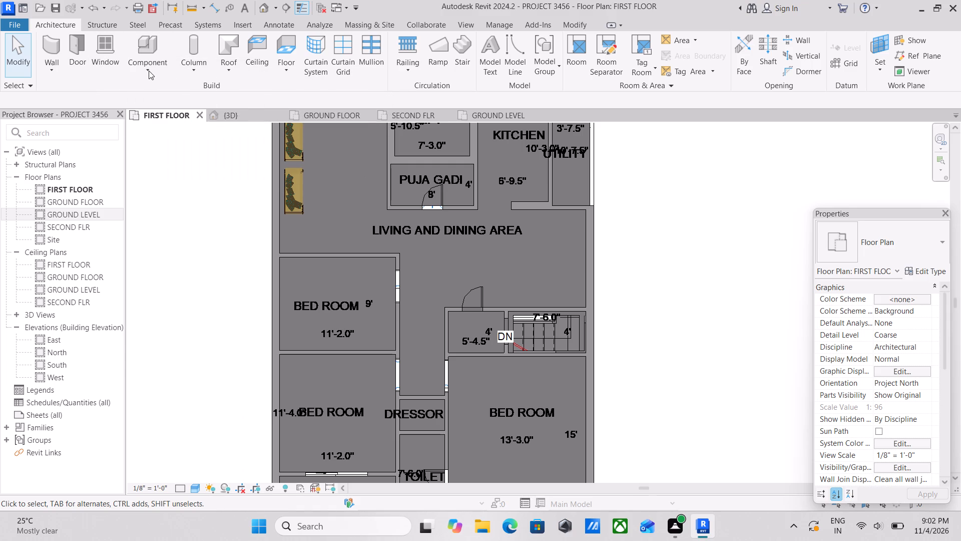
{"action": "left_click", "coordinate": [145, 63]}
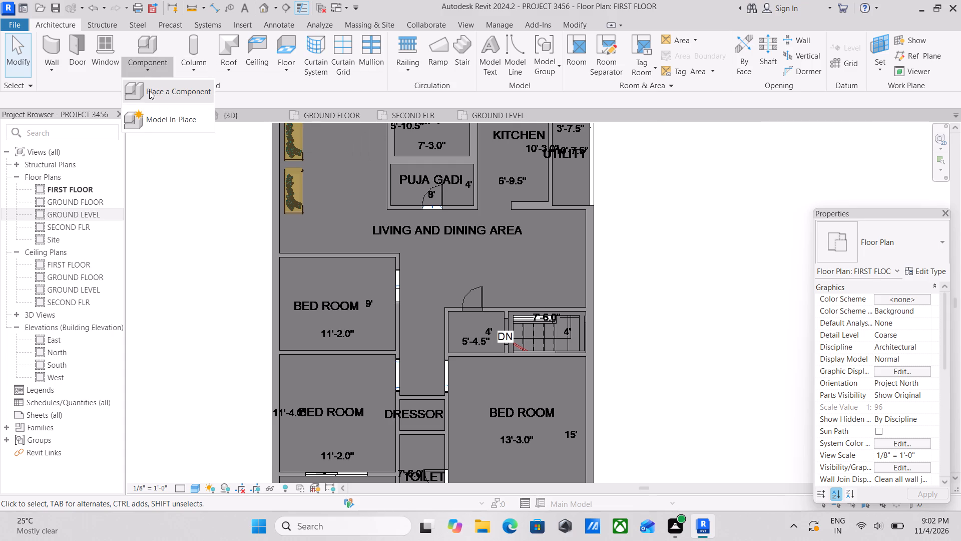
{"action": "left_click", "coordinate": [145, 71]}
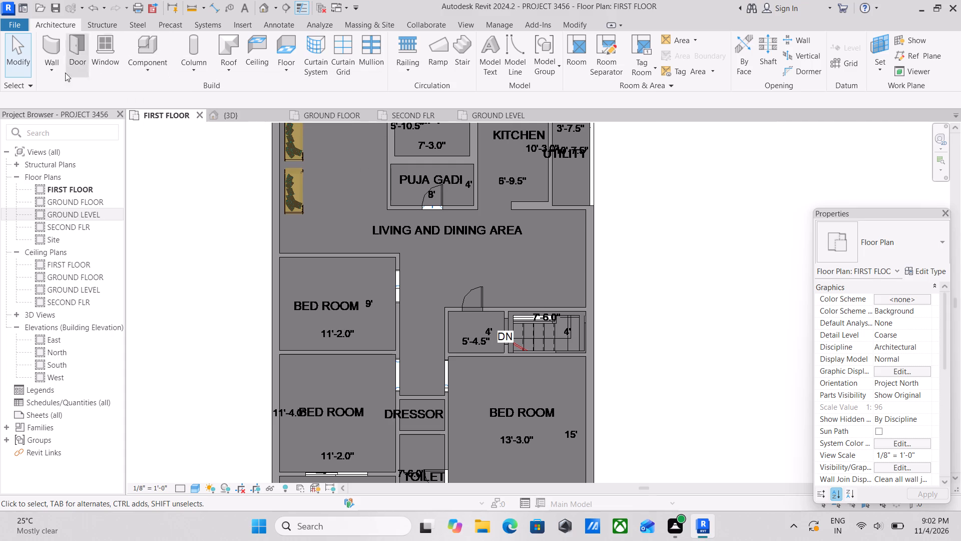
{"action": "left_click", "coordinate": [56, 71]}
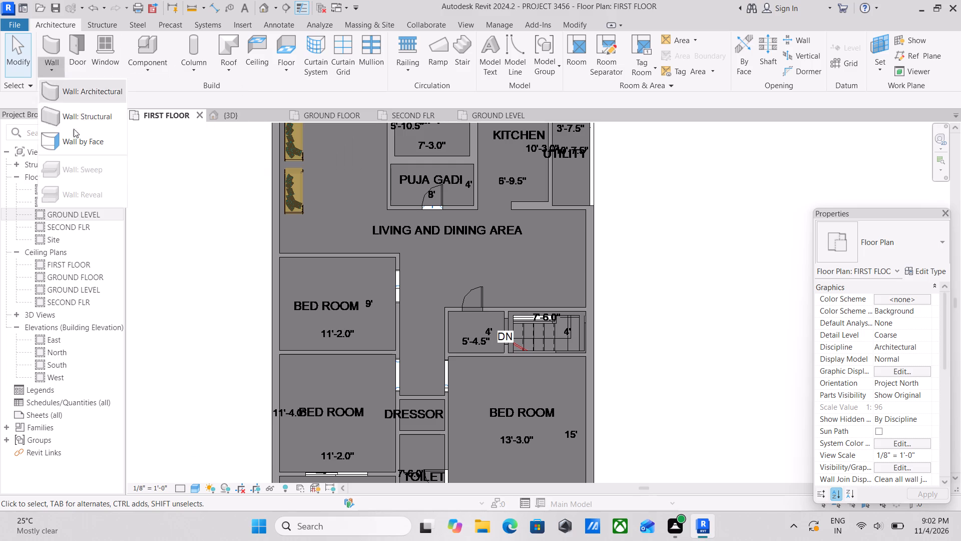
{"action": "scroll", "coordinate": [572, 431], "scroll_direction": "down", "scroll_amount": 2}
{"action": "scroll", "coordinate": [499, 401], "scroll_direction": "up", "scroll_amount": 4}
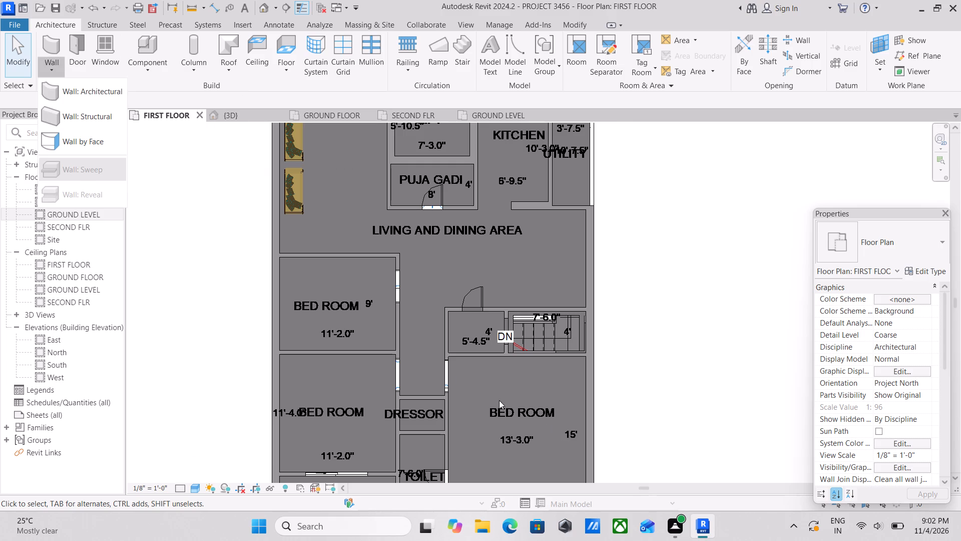
Look through the sofa folder's loadable families, previewing sofa_14082 and Sofa_6283.
{"action": "left_click", "coordinate": [248, 25]}
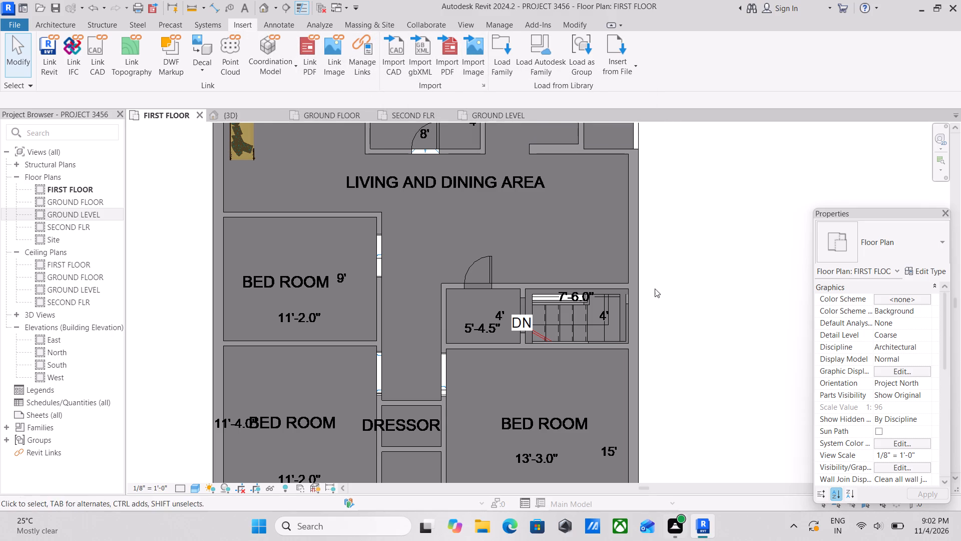
{"action": "double_click", "coordinate": [510, 51]}
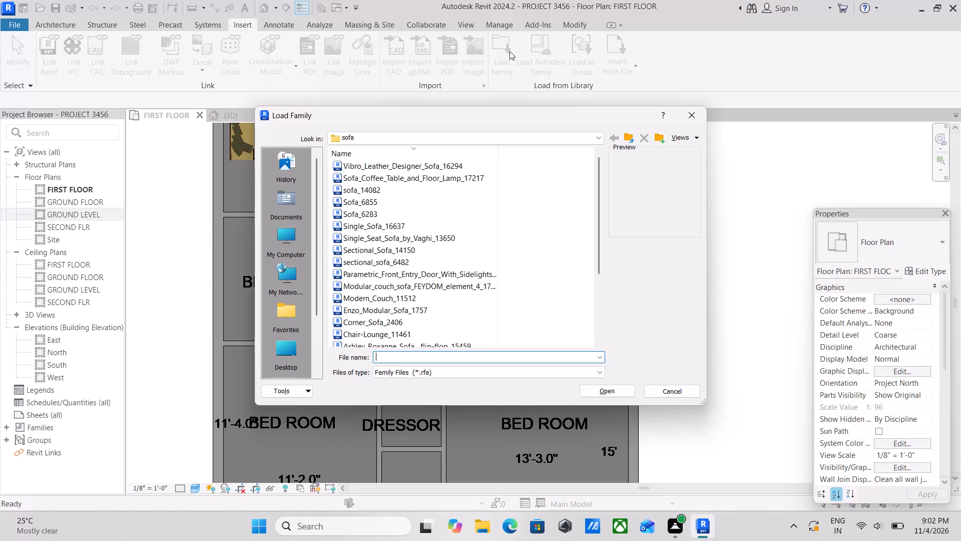
{"action": "left_click", "coordinate": [366, 192]}
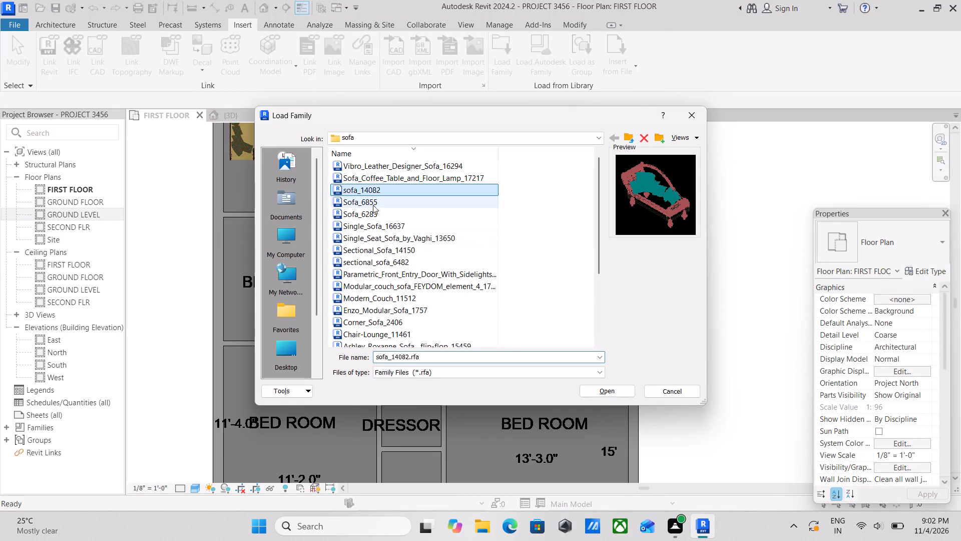
{"action": "left_click", "coordinate": [375, 208]}
{"action": "scroll", "coordinate": [406, 255], "scroll_direction": "down", "scroll_amount": 2}
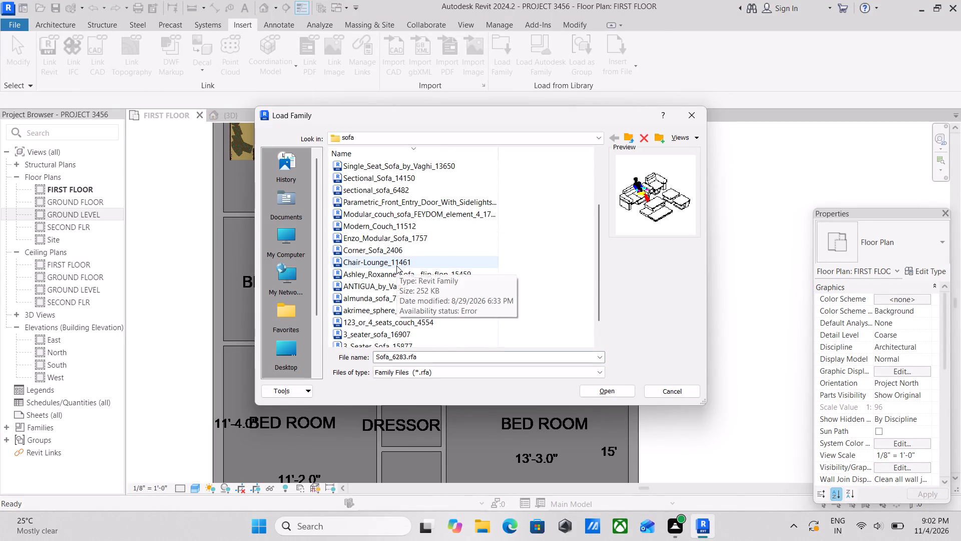
{"action": "scroll", "coordinate": [351, 176], "scroll_direction": "down", "scroll_amount": 1}
{"action": "scroll", "coordinate": [373, 198], "scroll_direction": "up", "scroll_amount": 5}
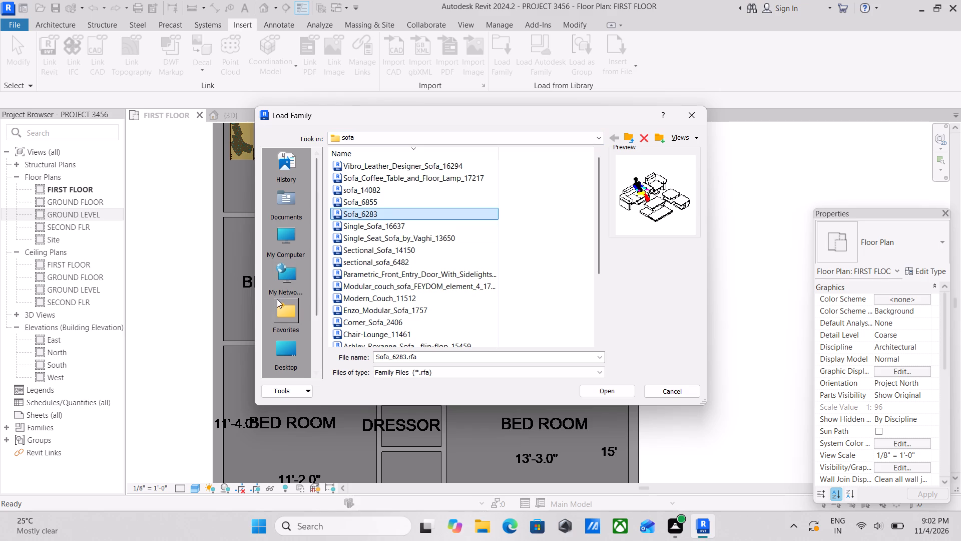
Load the Bed_8129 family from the beds folder in the SHUBHAM CITY library under Documents, previewing neighbouring bed families first.
{"action": "left_click", "coordinate": [289, 244]}
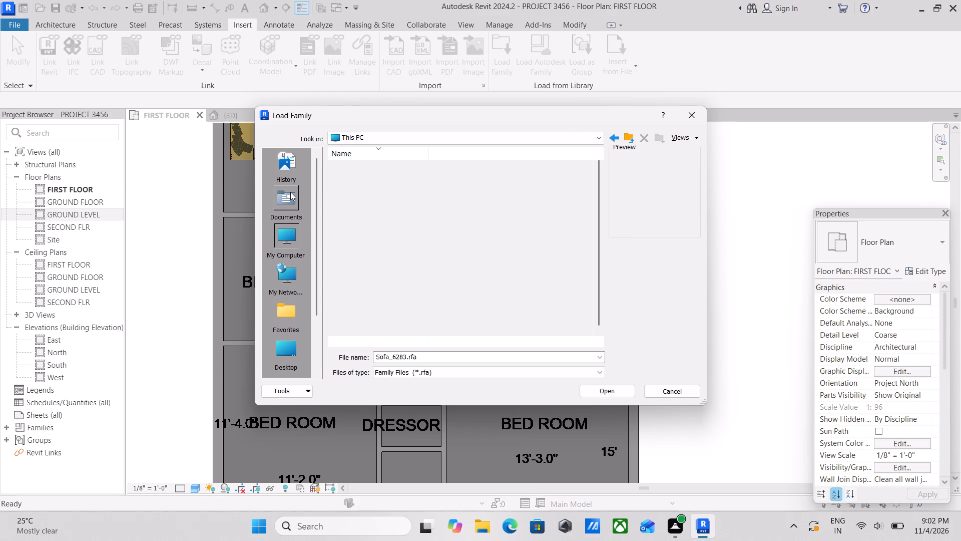
{"action": "left_click", "coordinate": [290, 192]}
{"action": "scroll", "coordinate": [396, 217], "scroll_direction": "up", "scroll_amount": 2}
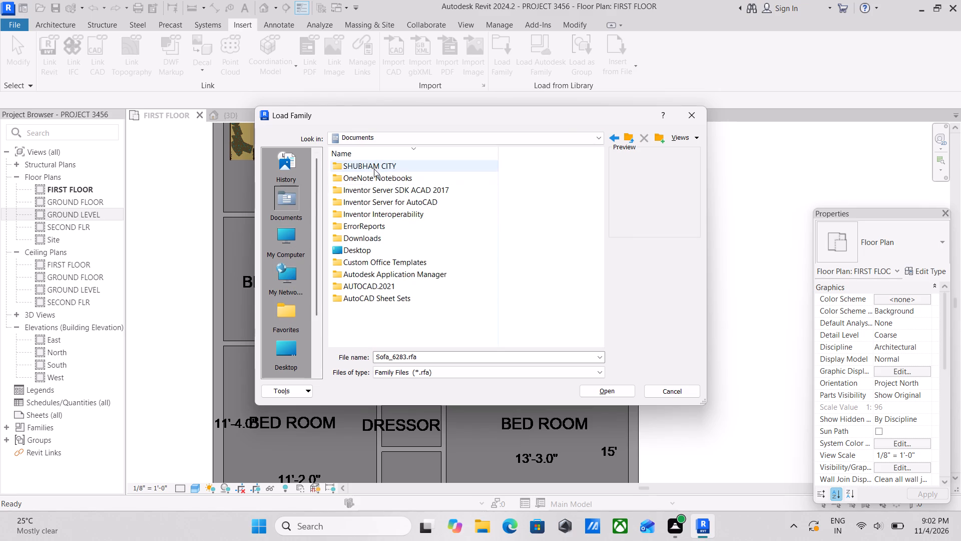
{"action": "double_click", "coordinate": [373, 166]}
{"action": "scroll", "coordinate": [383, 195], "scroll_direction": "down", "scroll_amount": 1}
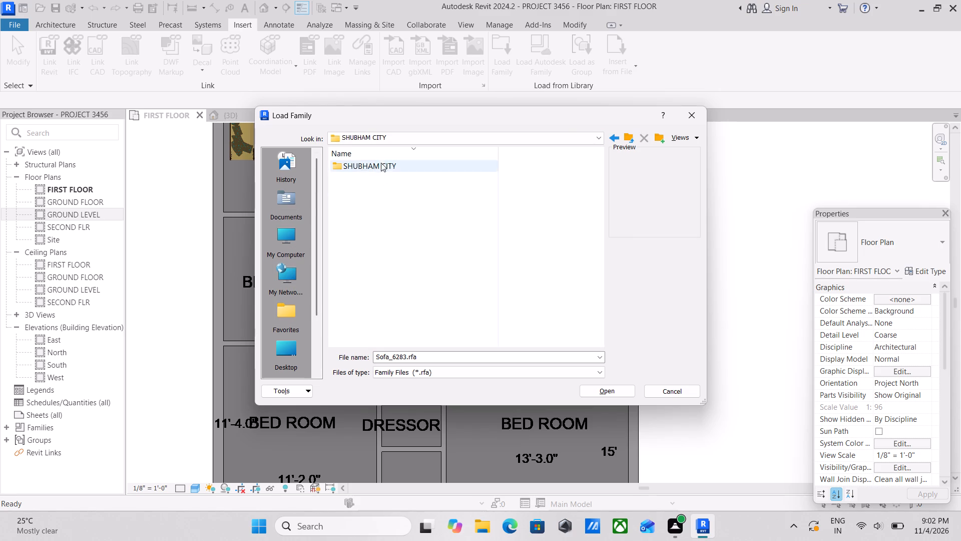
{"action": "left_click", "coordinate": [380, 158]}
{"action": "double_click", "coordinate": [383, 168]}
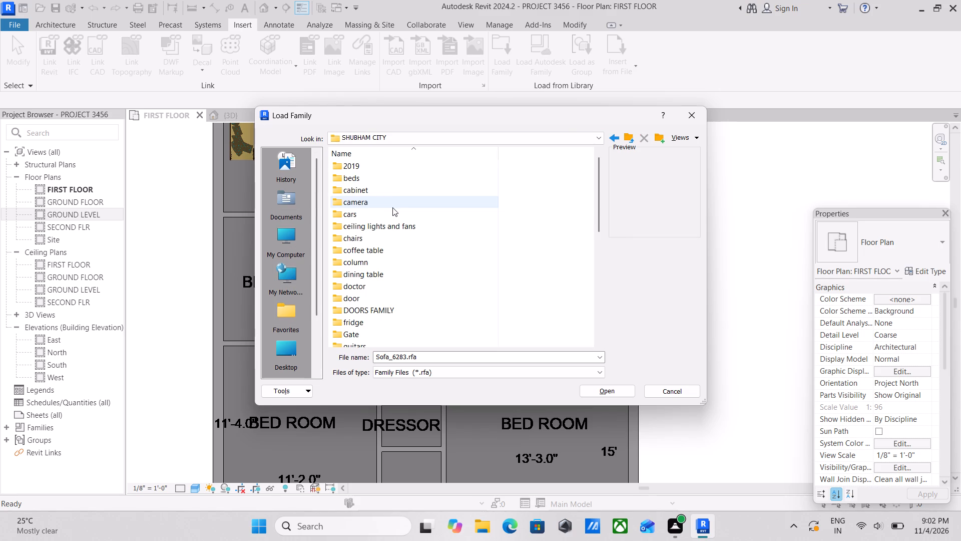
{"action": "double_click", "coordinate": [362, 179]}
{"action": "left_click", "coordinate": [372, 206]}
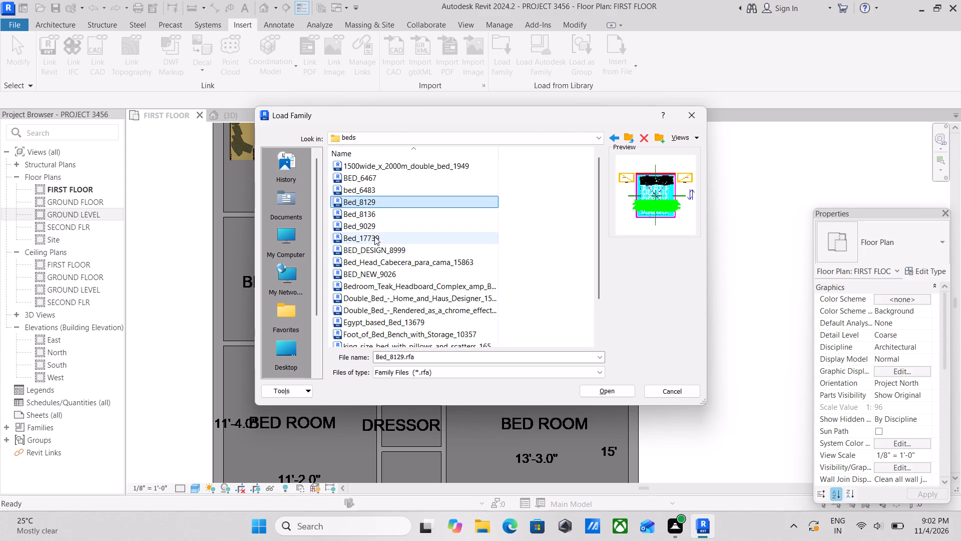
{"action": "left_click", "coordinate": [346, 195]}
{"action": "left_click", "coordinate": [350, 174]}
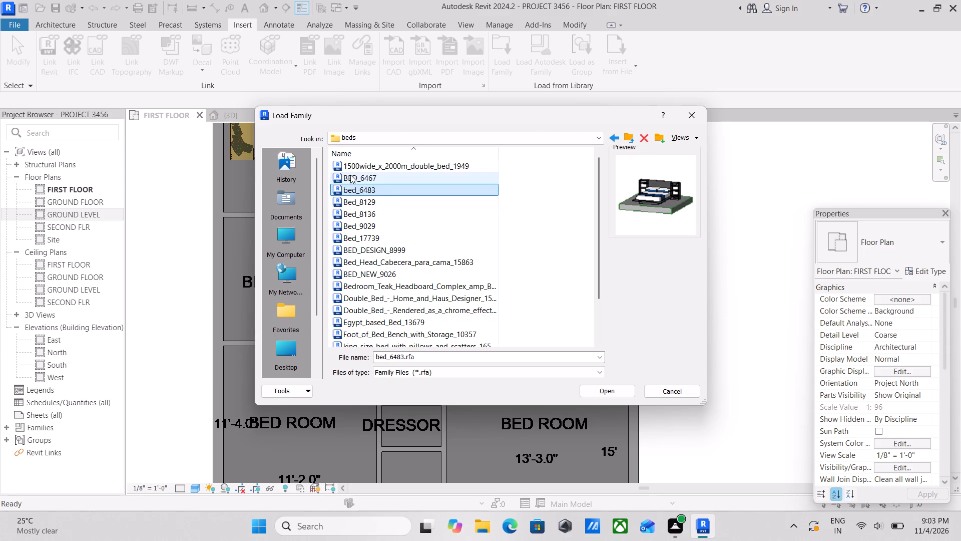
{"action": "left_click", "coordinate": [354, 200]}
{"action": "left_click", "coordinate": [356, 211]}
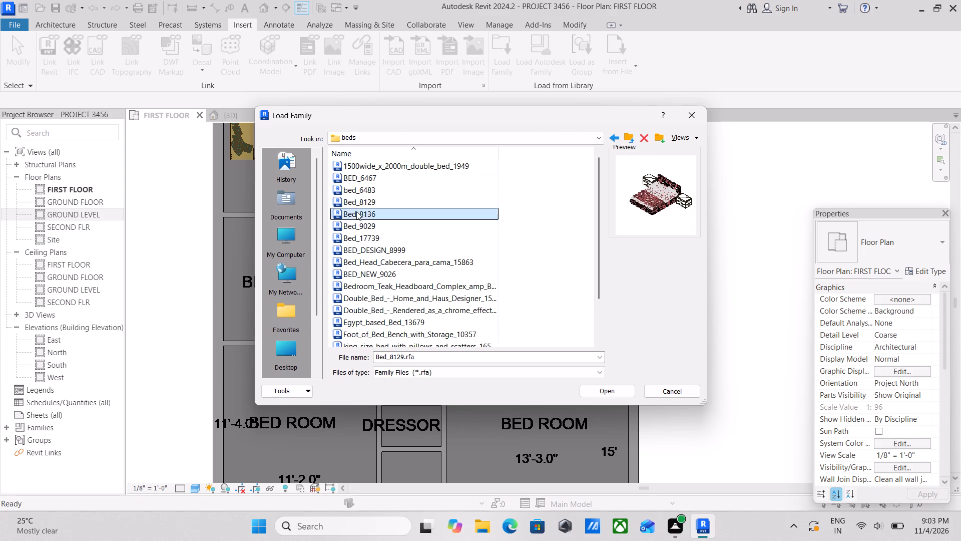
{"action": "left_click", "coordinate": [357, 200]}
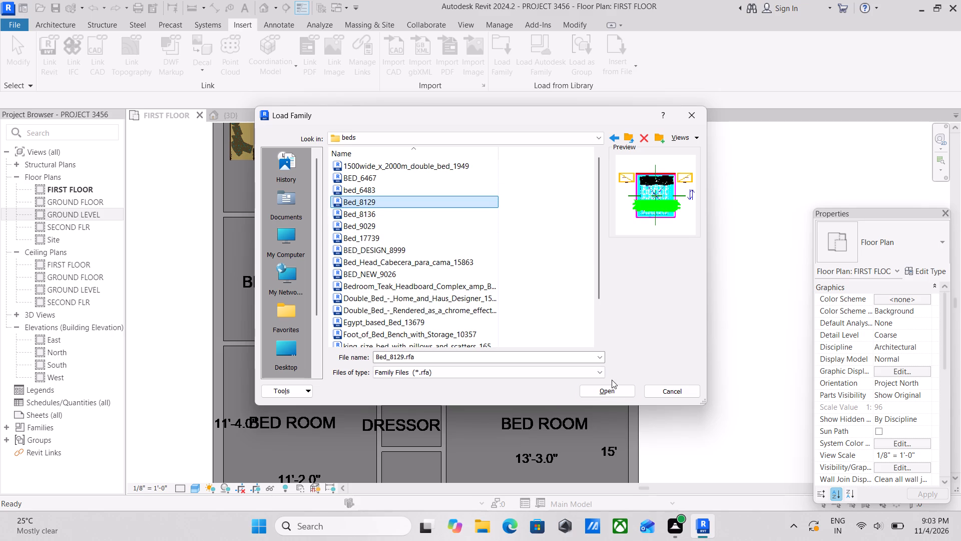
{"action": "left_click", "coordinate": [613, 390]}
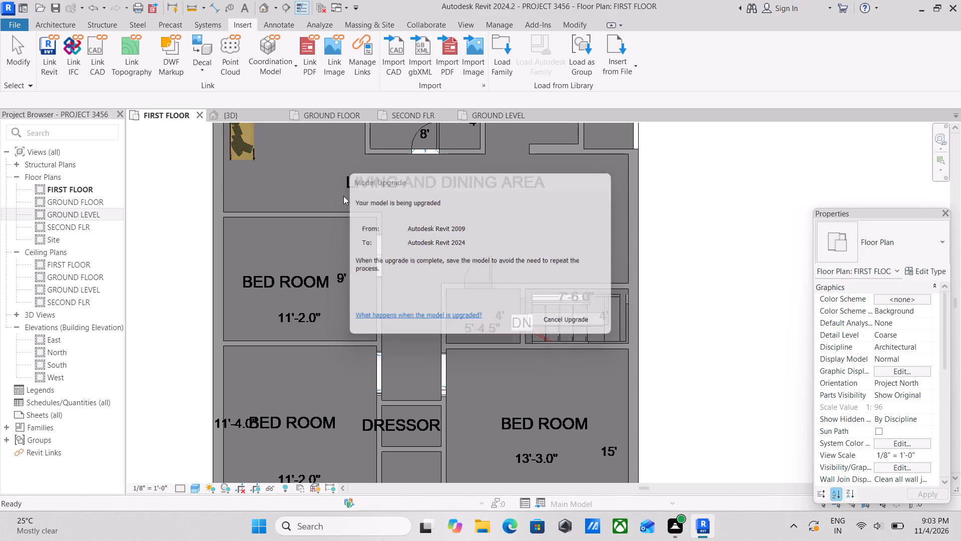
{"action": "scroll", "coordinate": [440, 226], "scroll_direction": "down", "scroll_amount": 2}
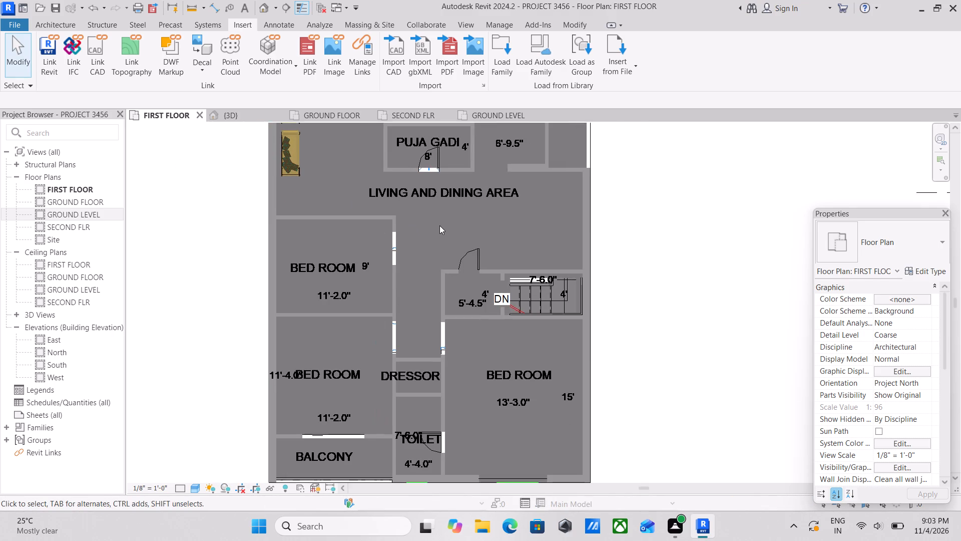
{"action": "middle_click_drag", "start_coordinate": [439, 225], "coordinate": [440, 296]}
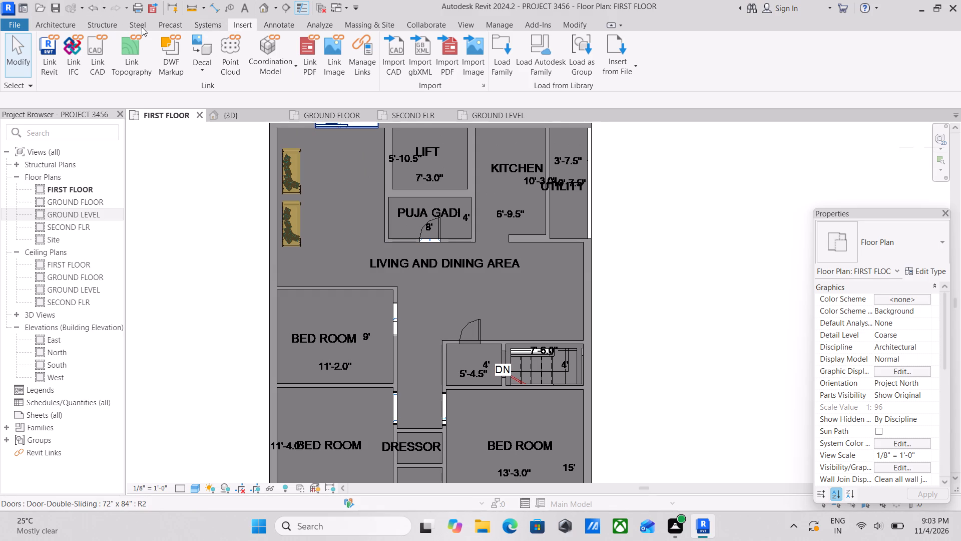
Place a Bed_8129 component in the 13'-3" by 15' first floor bedroom, rotated 180 degrees with its headboard against the exterior wall at the window.
{"action": "left_click", "coordinate": [66, 23]}
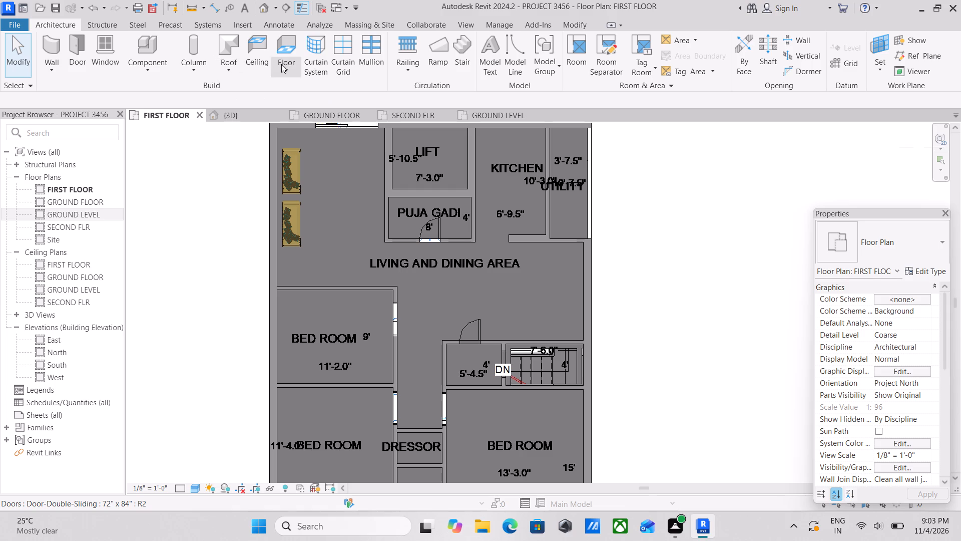
{"action": "left_click", "coordinate": [153, 68]}
{"action": "left_click", "coordinate": [144, 87]}
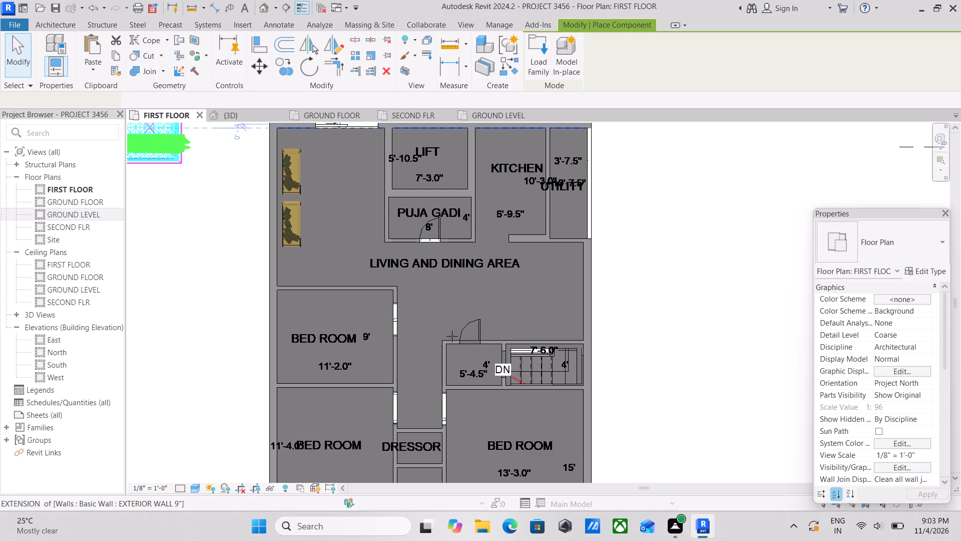
{"action": "scroll", "coordinate": [179, 192], "scroll_direction": "down", "scroll_amount": 1}
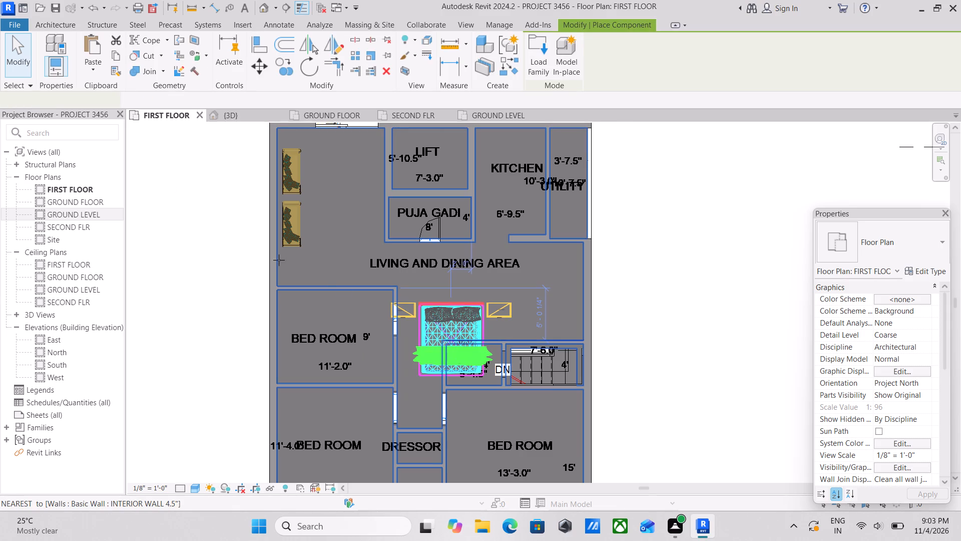
{"action": "scroll", "coordinate": [425, 328], "scroll_direction": "up", "scroll_amount": 2}
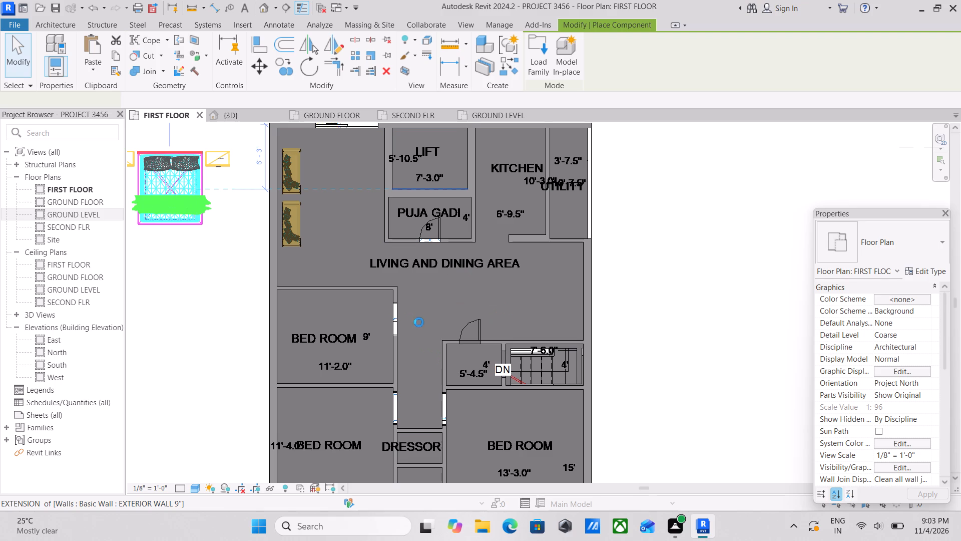
{"action": "scroll", "coordinate": [410, 304], "scroll_direction": "down", "scroll_amount": 1}
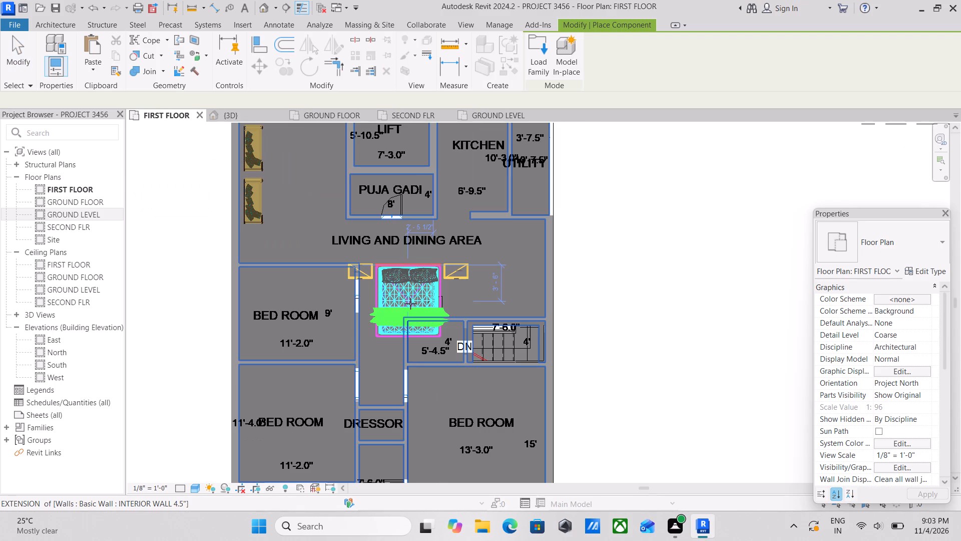
{"action": "scroll", "coordinate": [387, 284], "scroll_direction": "down", "scroll_amount": 2}
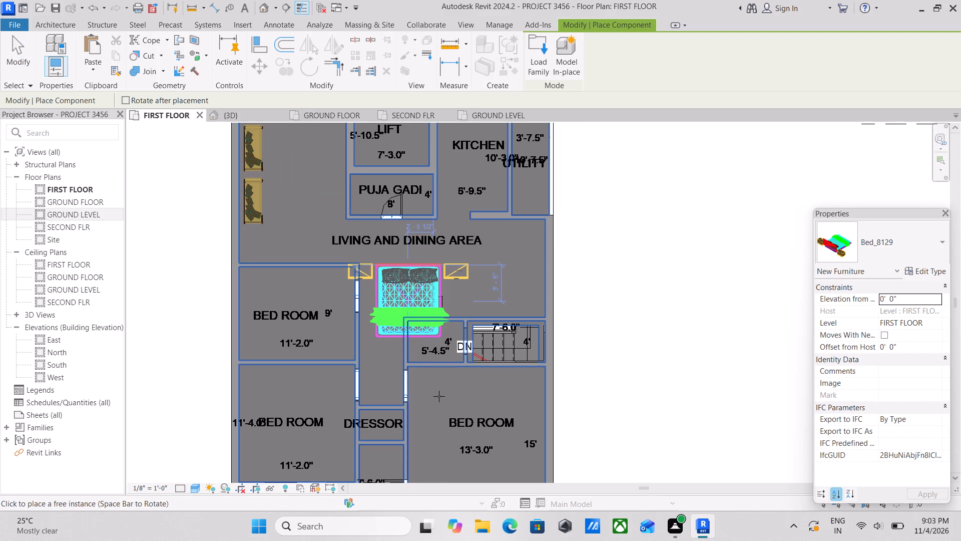
{"action": "scroll", "coordinate": [446, 402], "scroll_direction": "down", "scroll_amount": 4}
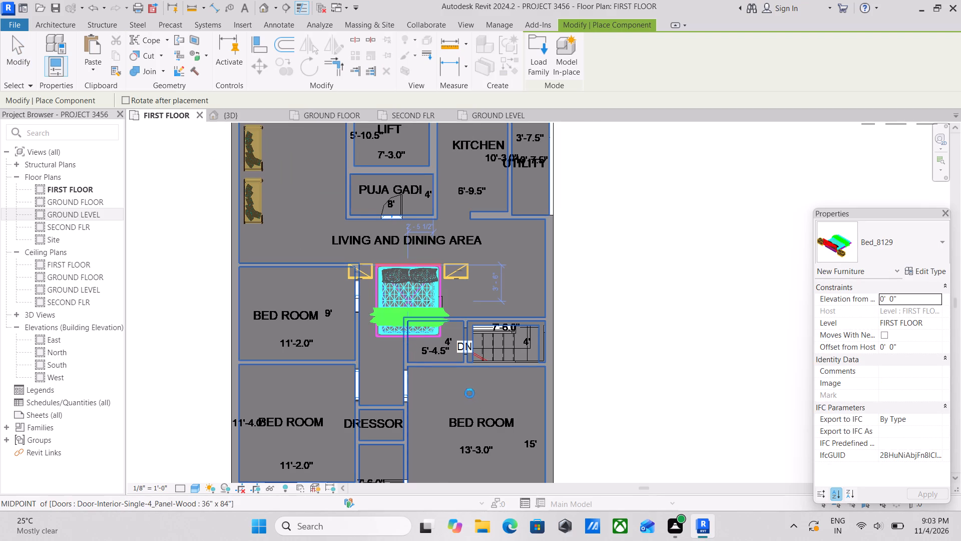
{"action": "middle_click_drag", "start_coordinate": [466, 391], "coordinate": [448, 349]}
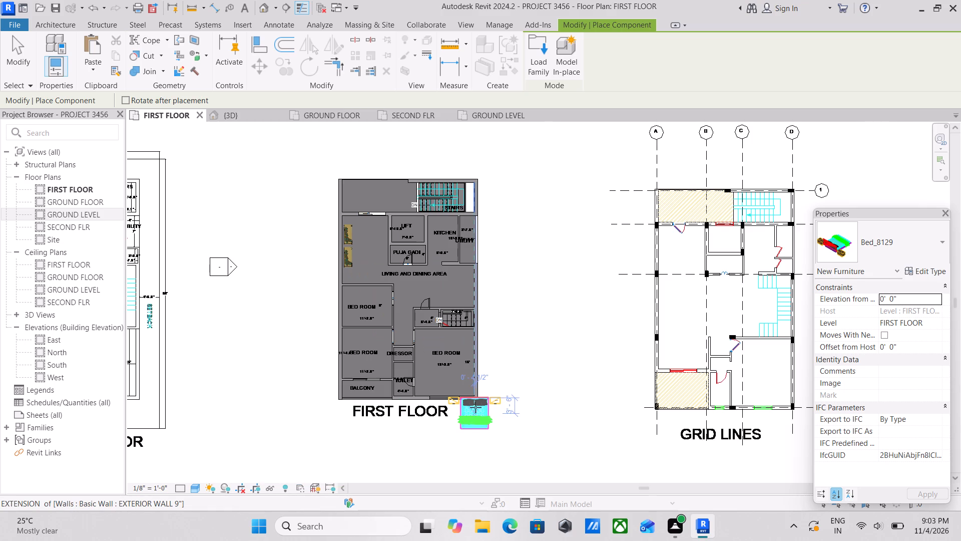
{"action": "scroll", "coordinate": [475, 407], "scroll_direction": "up", "scroll_amount": 5}
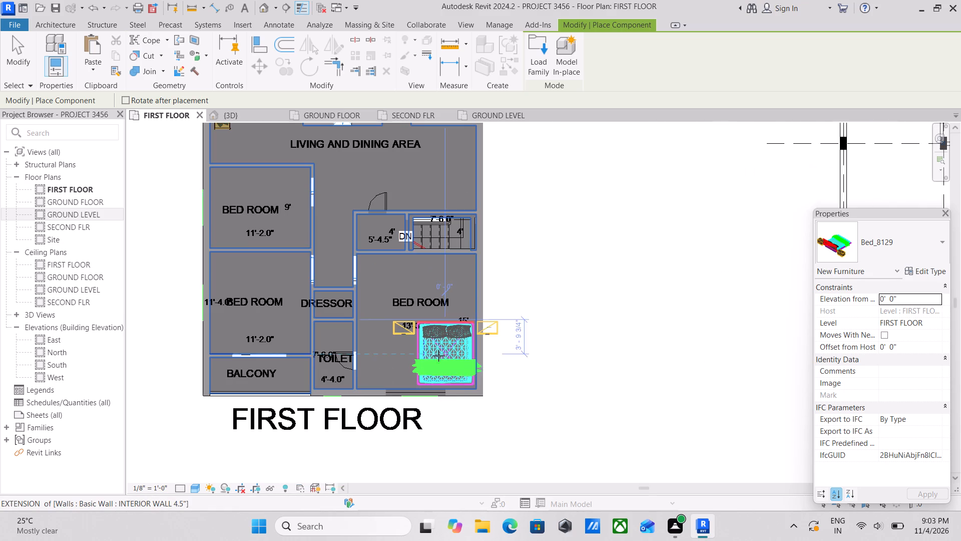
{"action": "scroll", "coordinate": [428, 315], "scroll_direction": "up", "scroll_amount": 3}
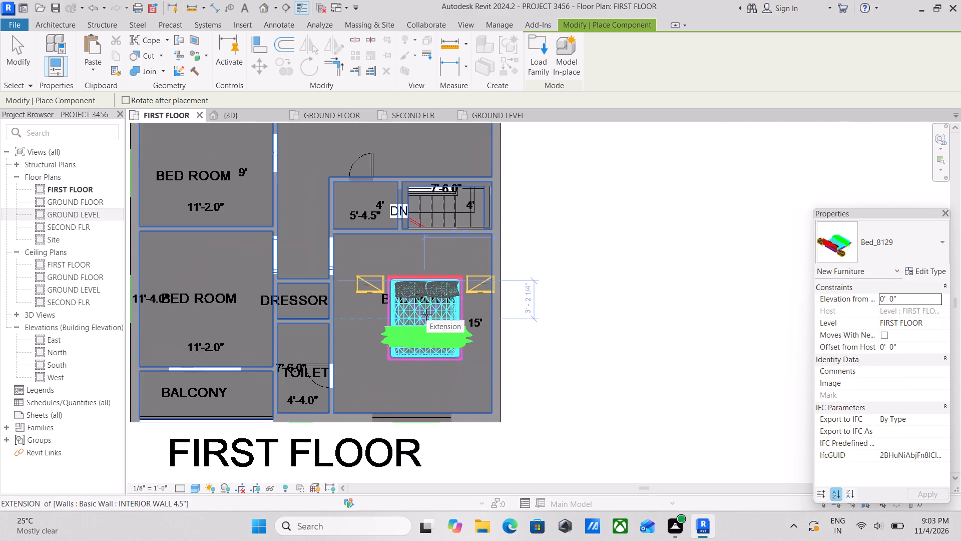
{"action": "scroll", "coordinate": [426, 315], "scroll_direction": "up", "scroll_amount": 2}
{"action": "key", "text": "space"}
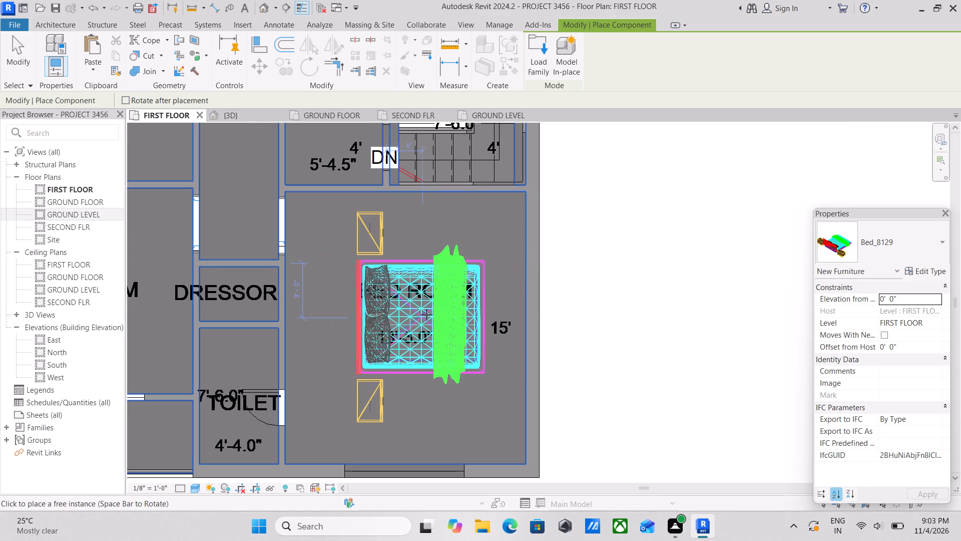
{"action": "key", "text": "space"}
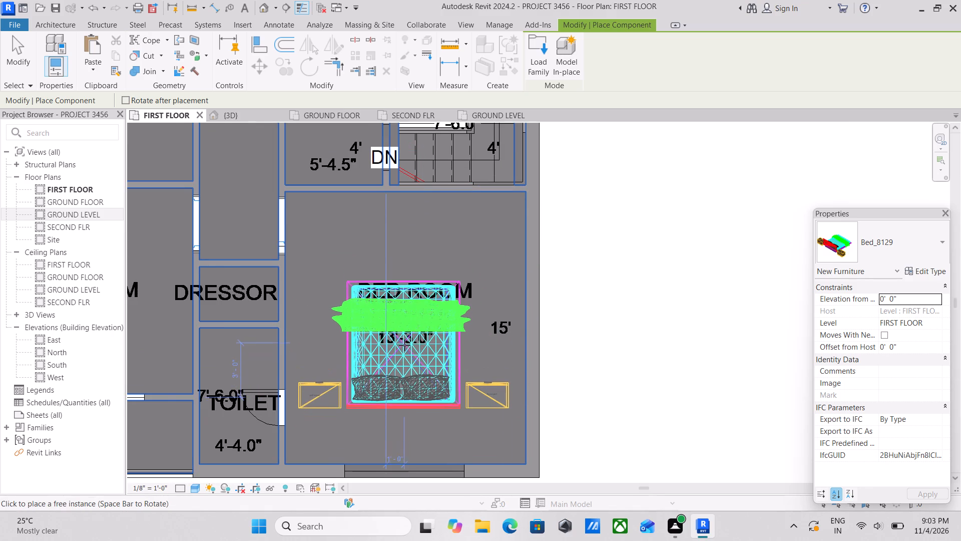
{"action": "scroll", "coordinate": [404, 345], "scroll_direction": "down", "scroll_amount": 1}
{"action": "middle_click_drag", "start_coordinate": [404, 345], "coordinate": [420, 288]}
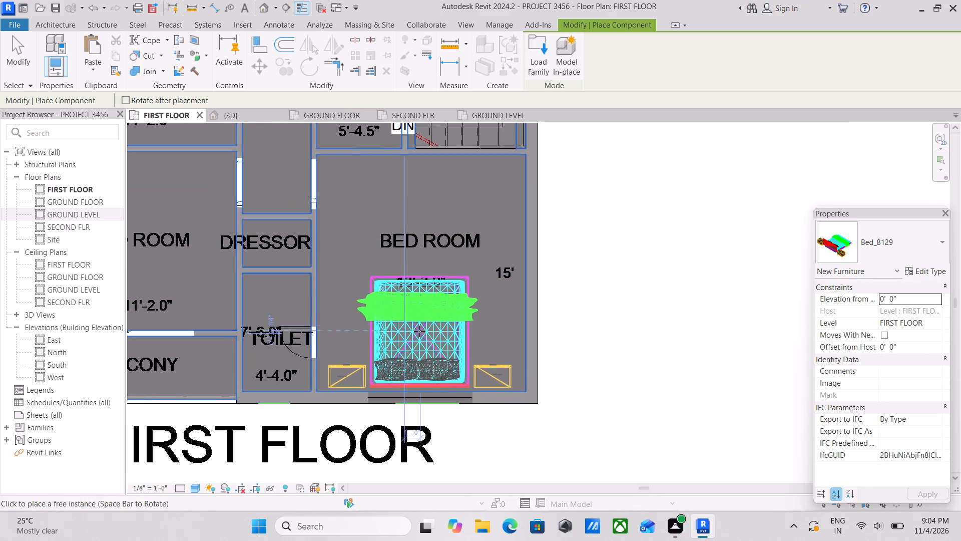
{"action": "left_click", "coordinate": [420, 326]}
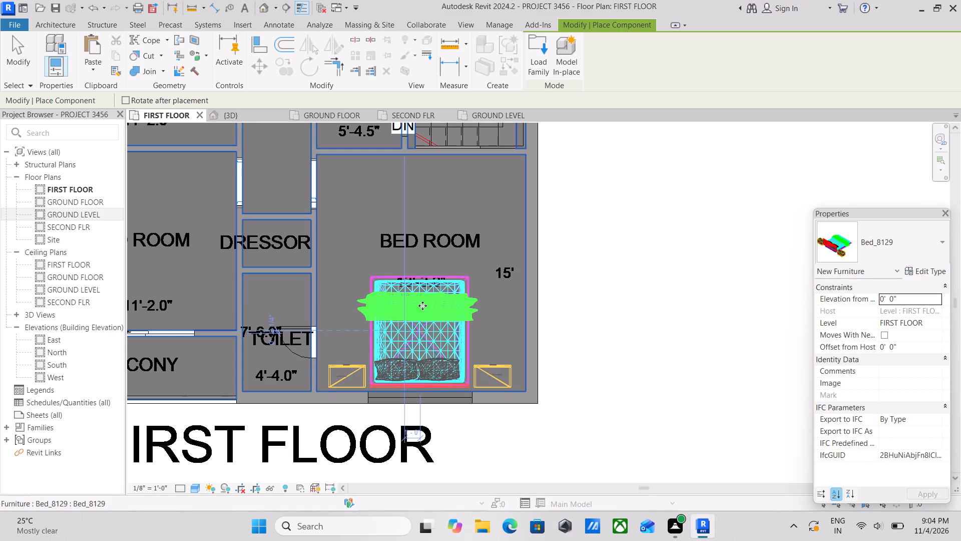
{"action": "key", "text": "Escape"}
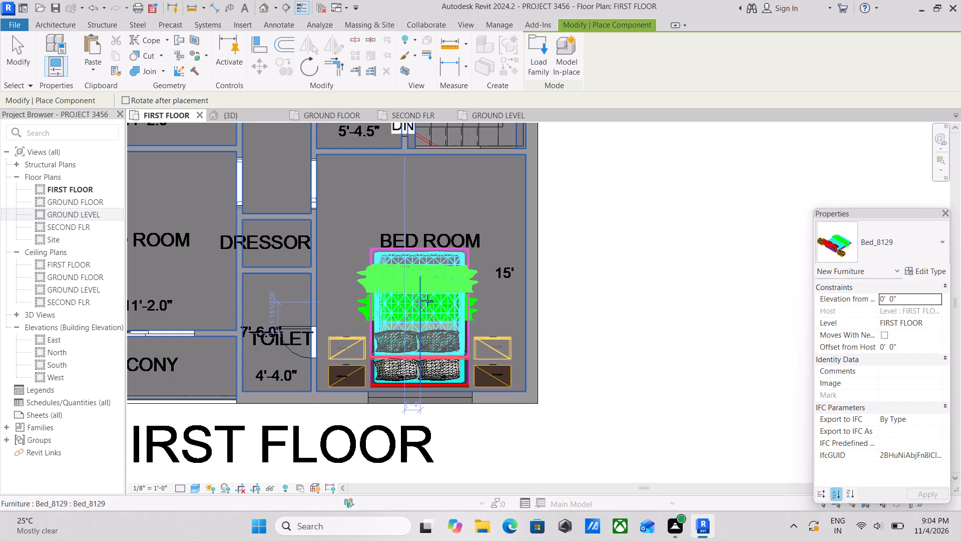
{"action": "key", "text": "Escape"}
Check the bed's placement in the first floor plan, and examine the building's front facade and bedroom window in the 3D view.
{"action": "scroll", "coordinate": [468, 338], "scroll_direction": "down", "scroll_amount": 4}
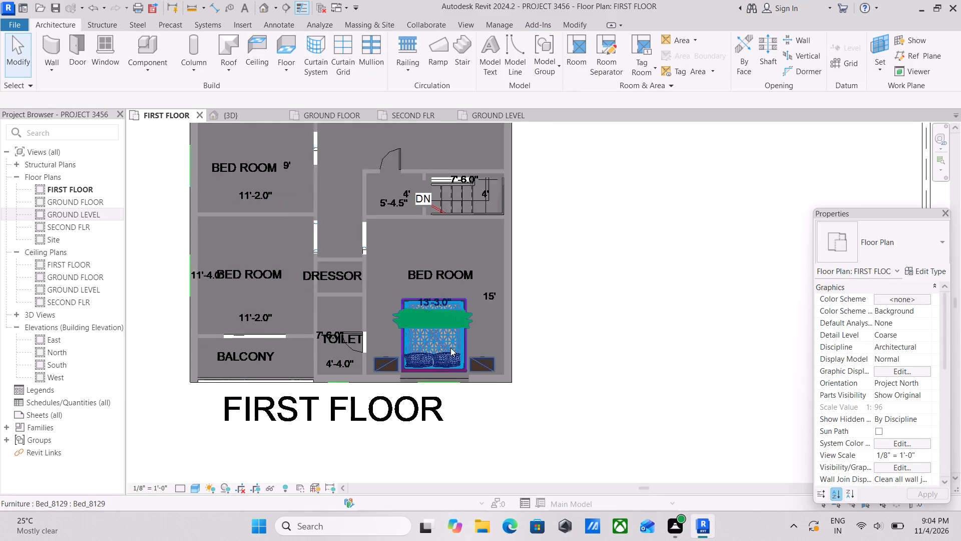
{"action": "middle_click_drag", "start_coordinate": [444, 351], "coordinate": [483, 276], "text": "shift"}
{"action": "scroll", "coordinate": [483, 276], "scroll_direction": "down", "scroll_amount": 1, "text": "shift"}
{"action": "middle_click_drag", "start_coordinate": [478, 293], "coordinate": [443, 376]}
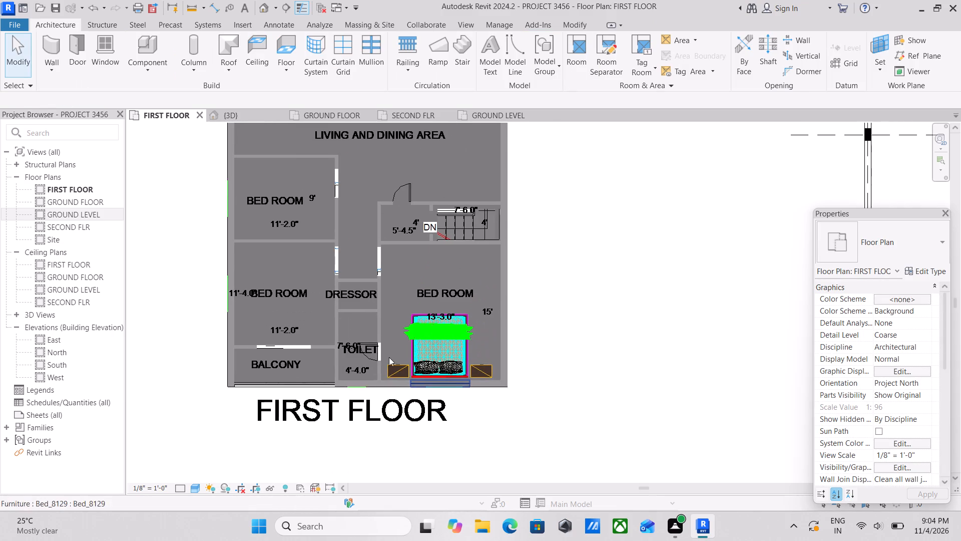
{"action": "left_click", "coordinate": [247, 116]}
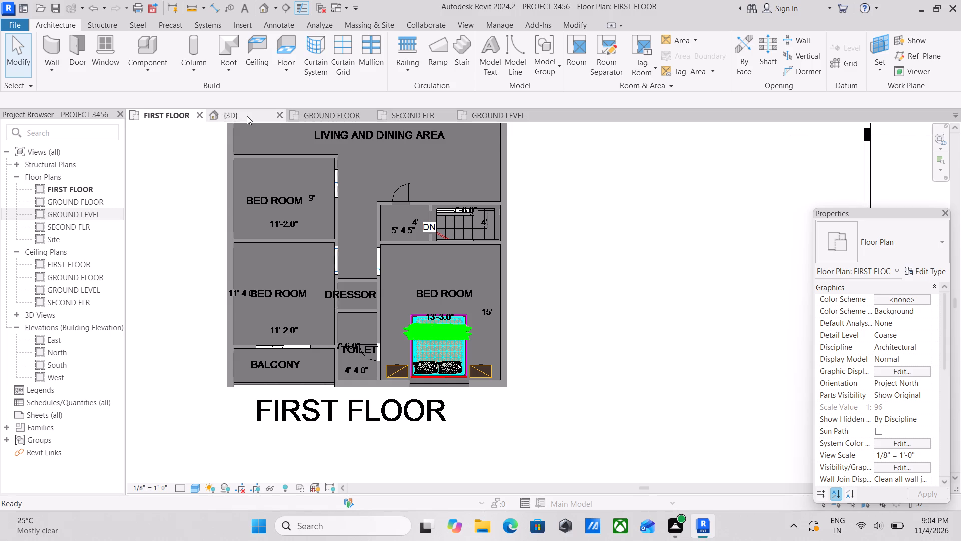
{"action": "scroll", "coordinate": [423, 306], "scroll_direction": "down", "scroll_amount": 8}
{"action": "middle_click_drag", "start_coordinate": [351, 340], "coordinate": [518, 288], "text": "shift"}
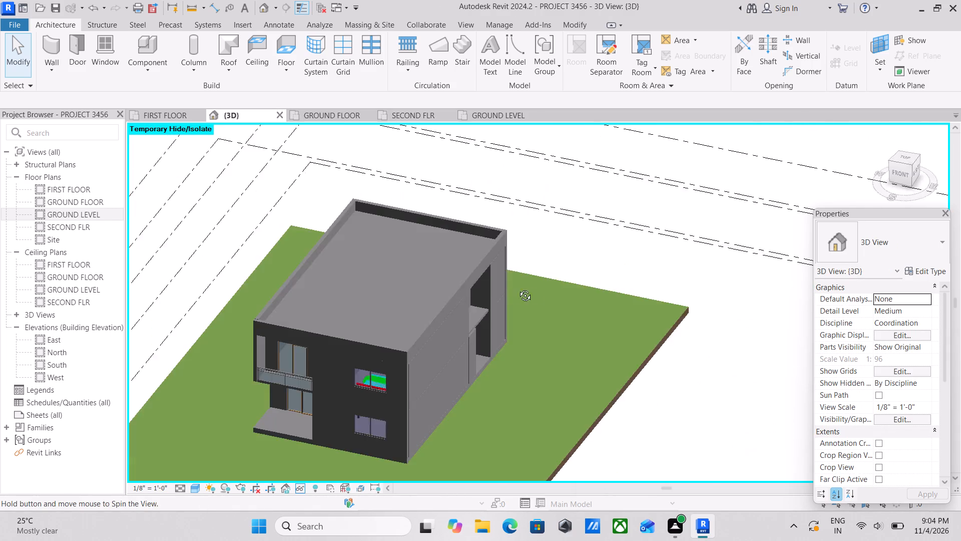
{"action": "middle_click_drag", "start_coordinate": [518, 288], "coordinate": [526, 288], "text": "shift"}
{"action": "middle_click", "coordinate": [483, 351], "text": "shift"}
{"action": "scroll", "coordinate": [642, 322], "scroll_direction": "up", "scroll_amount": 3}
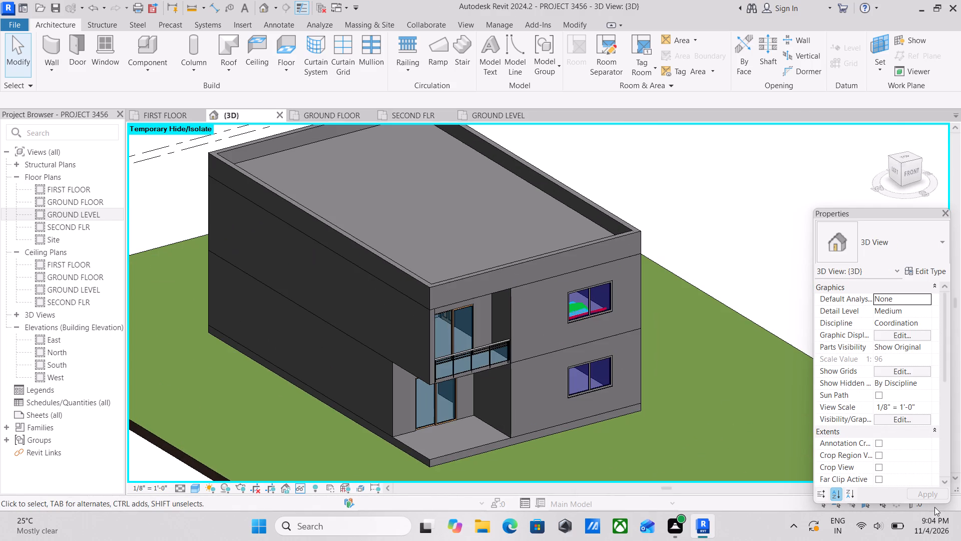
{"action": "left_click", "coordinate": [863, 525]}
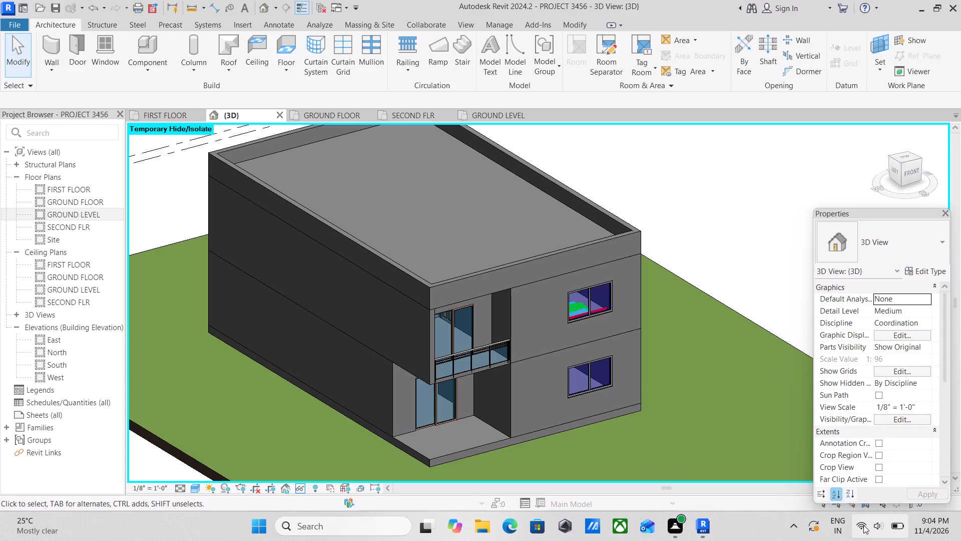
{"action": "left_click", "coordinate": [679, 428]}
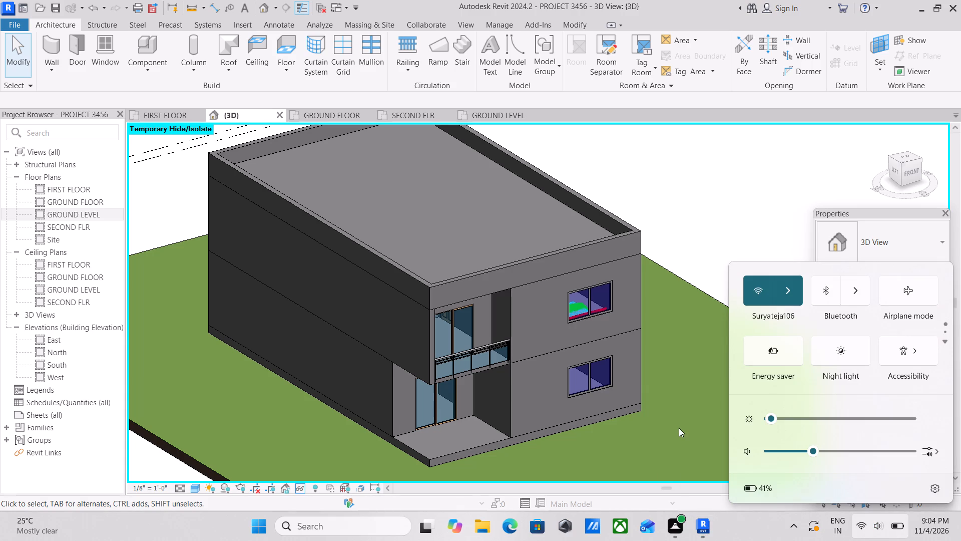
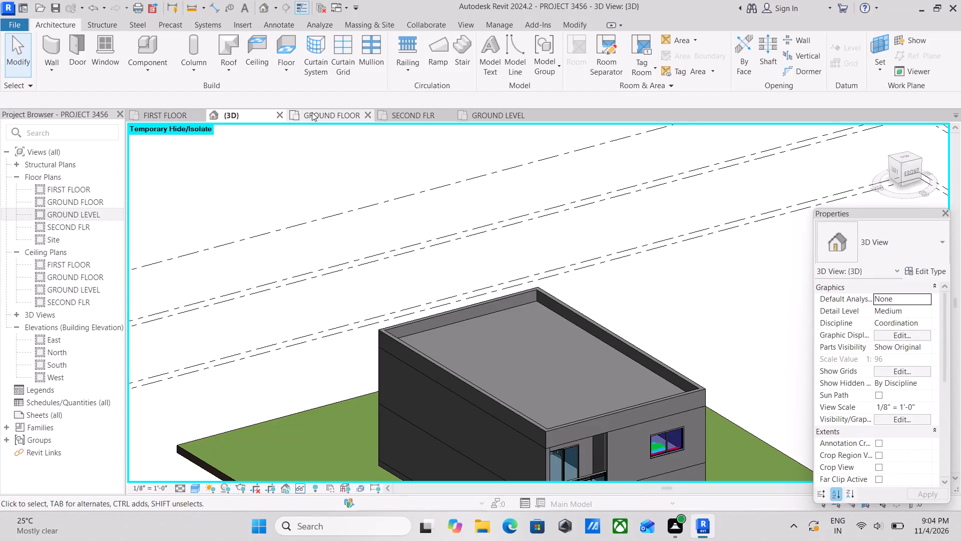
In the GROUND FLOOR plan, place tagged rooms automatically in all enclosed areas.
{"action": "left_click", "coordinate": [312, 114]}
{"action": "scroll", "coordinate": [484, 281], "scroll_direction": "up", "scroll_amount": 1}
{"action": "middle_click_drag", "start_coordinate": [484, 281], "coordinate": [505, 341]}
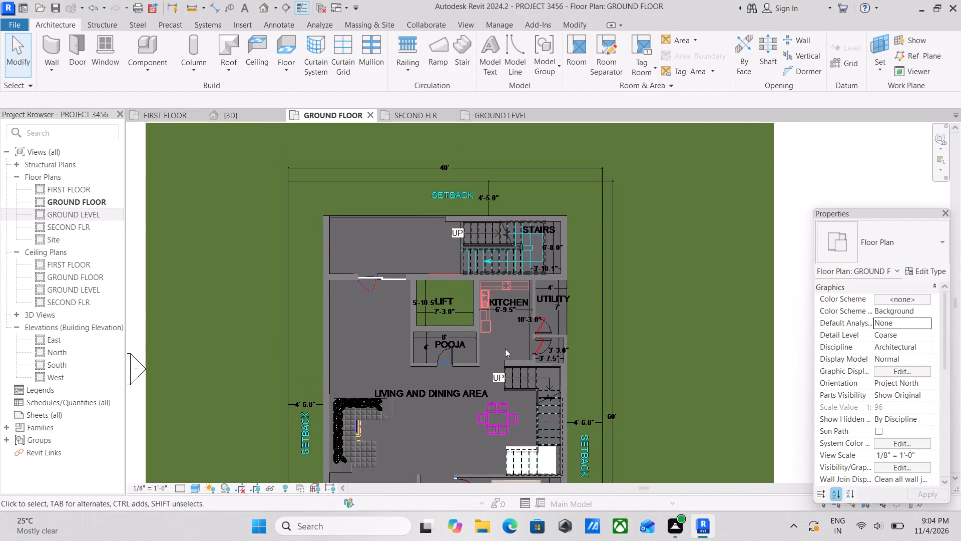
{"action": "scroll", "coordinate": [493, 340], "scroll_direction": "down", "scroll_amount": 2}
{"action": "middle_click_drag", "start_coordinate": [485, 335], "coordinate": [552, 286]}
{"action": "scroll", "coordinate": [452, 337], "scroll_direction": "up", "scroll_amount": 5}
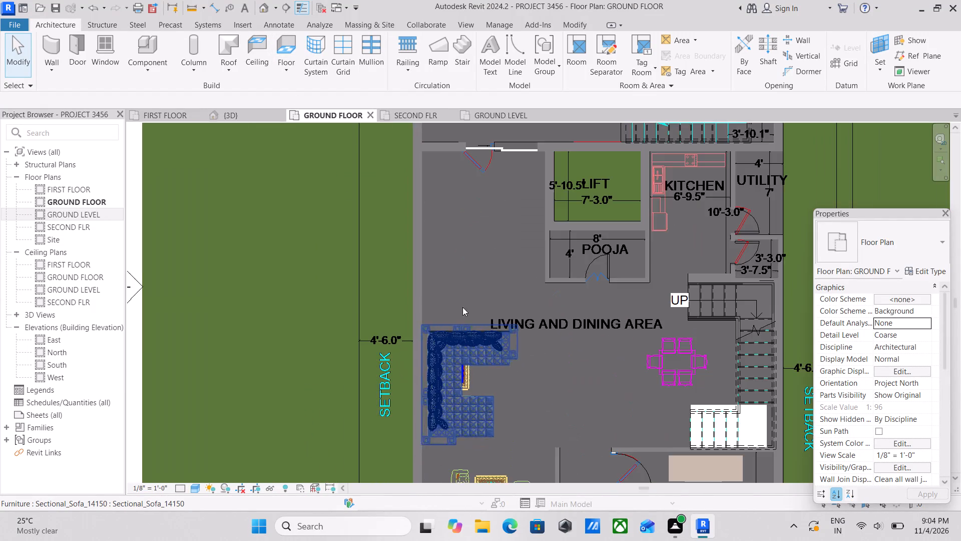
{"action": "scroll", "coordinate": [462, 263], "scroll_direction": "up", "scroll_amount": 2}
{"action": "middle_click_drag", "start_coordinate": [470, 270], "coordinate": [521, 348]}
{"action": "type", "text": "DT"}
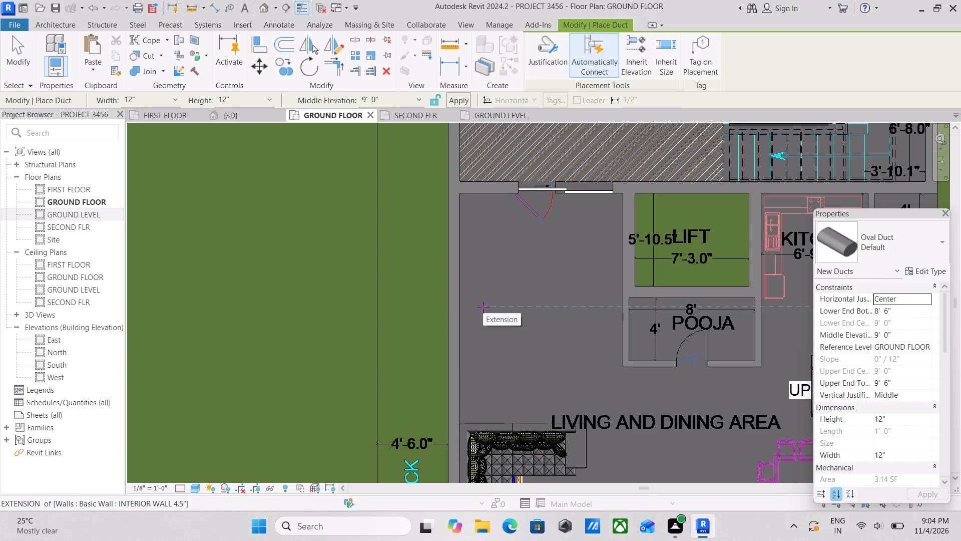
{"action": "key", "text": "Escape"}
{"action": "scroll", "coordinate": [517, 329], "scroll_direction": "down", "scroll_amount": 1}
{"action": "middle_click_drag", "start_coordinate": [514, 329], "coordinate": [509, 395]}
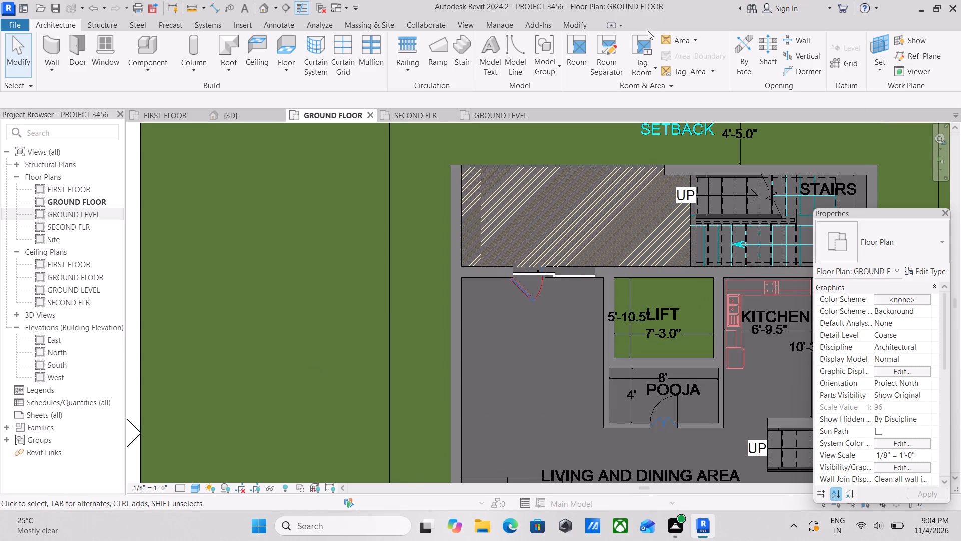
{"action": "left_click", "coordinate": [578, 49]}
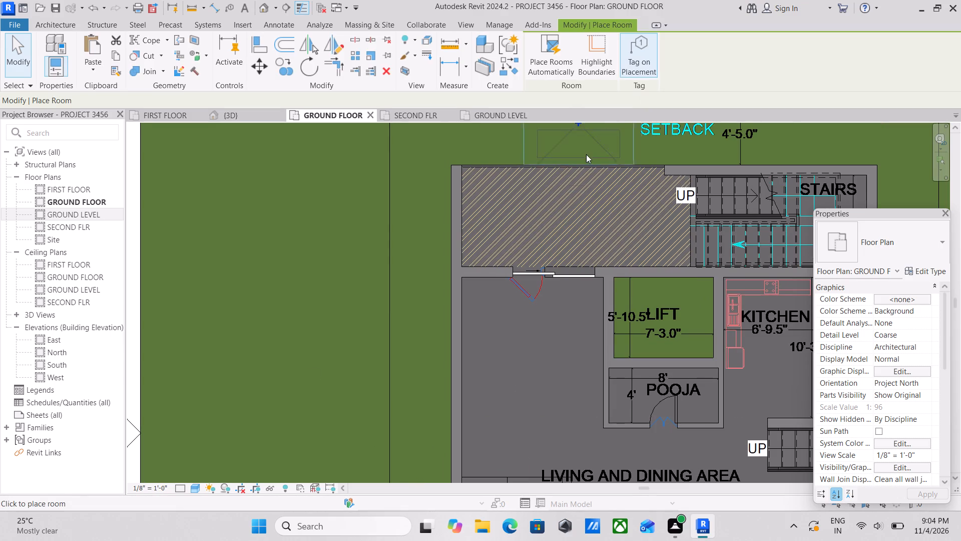
{"action": "scroll", "coordinate": [573, 312], "scroll_direction": "down", "scroll_amount": 1}
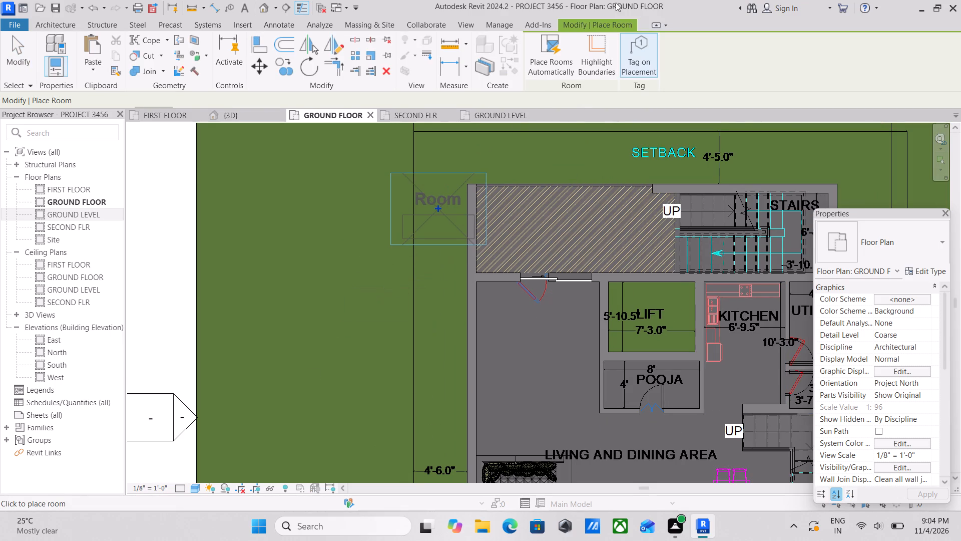
{"action": "left_click", "coordinate": [560, 48]}
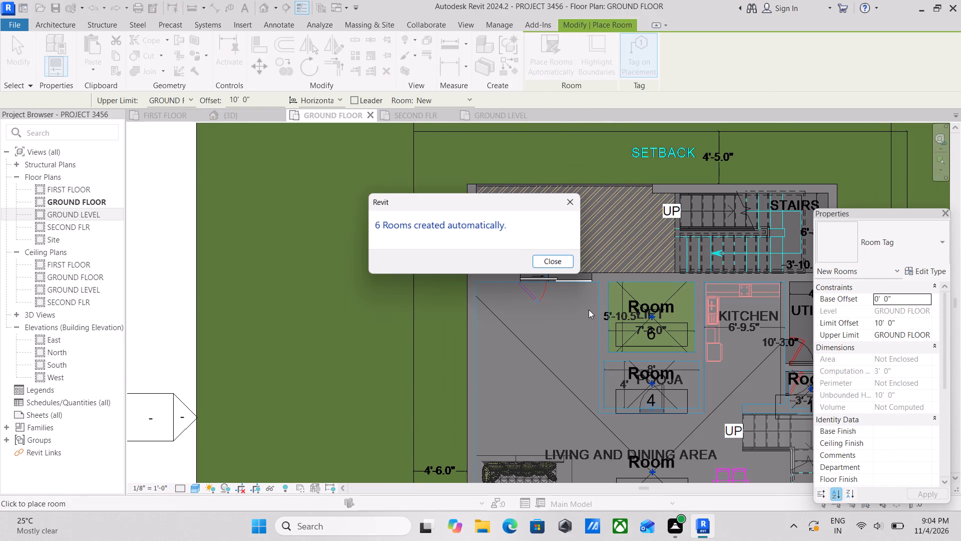
{"action": "scroll", "coordinate": [626, 405], "scroll_direction": "down", "scroll_amount": 1}
{"action": "left_click", "coordinate": [569, 266]}
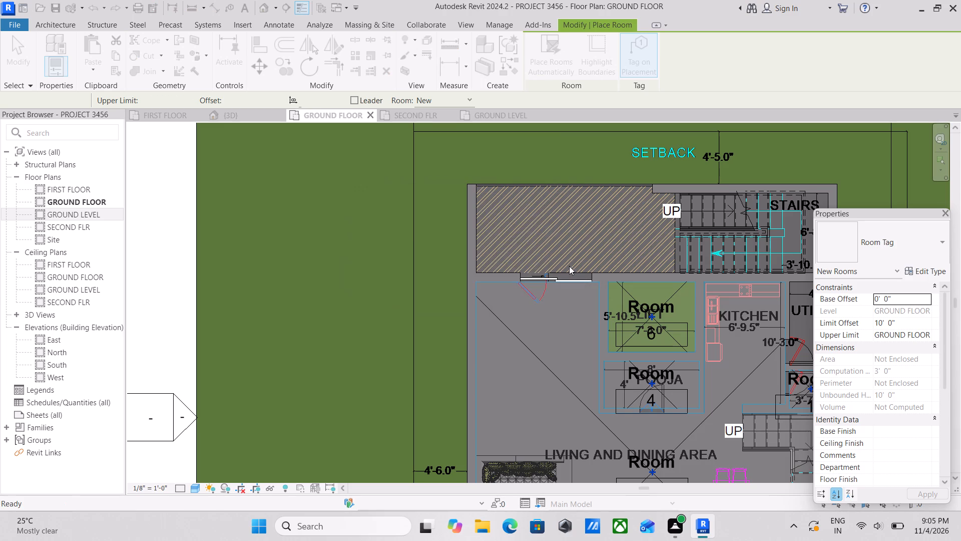
Examine the room tags across the GROUND FLOOR plan, and inspect the SECOND FLR plan.
{"action": "scroll", "coordinate": [642, 377], "scroll_direction": "down", "scroll_amount": 3}
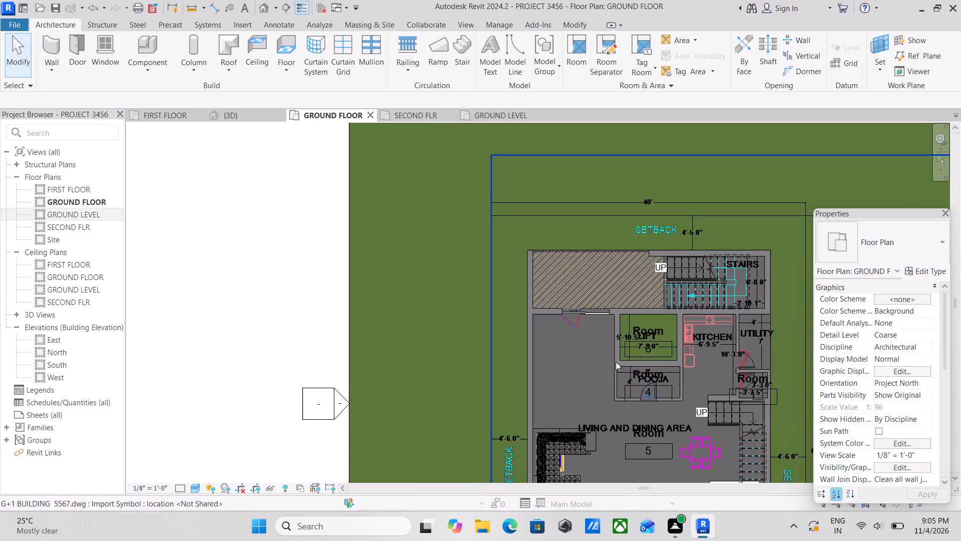
{"action": "middle_click_drag", "start_coordinate": [613, 359], "coordinate": [575, 298]}
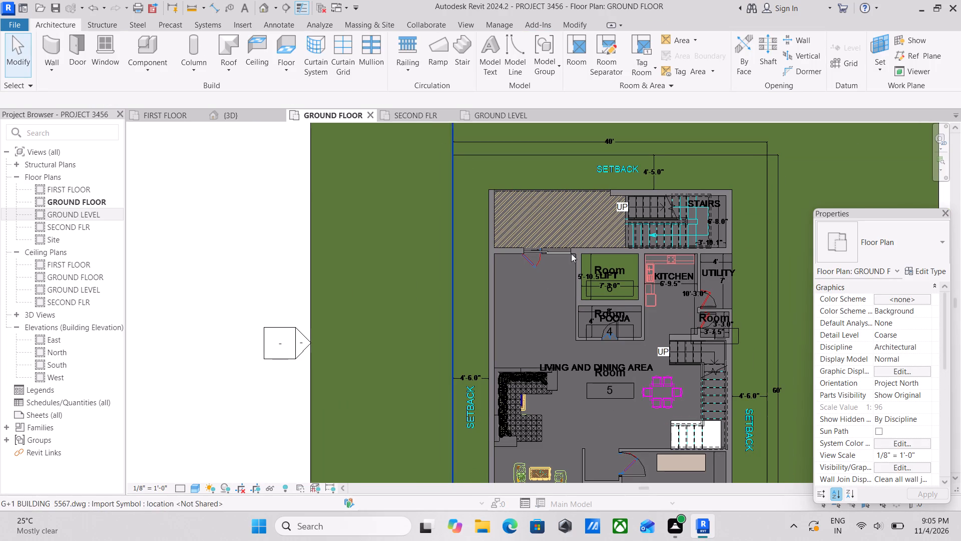
{"action": "scroll", "coordinate": [578, 283], "scroll_direction": "down", "scroll_amount": 1}
{"action": "scroll", "coordinate": [582, 350], "scroll_direction": "up", "scroll_amount": 2}
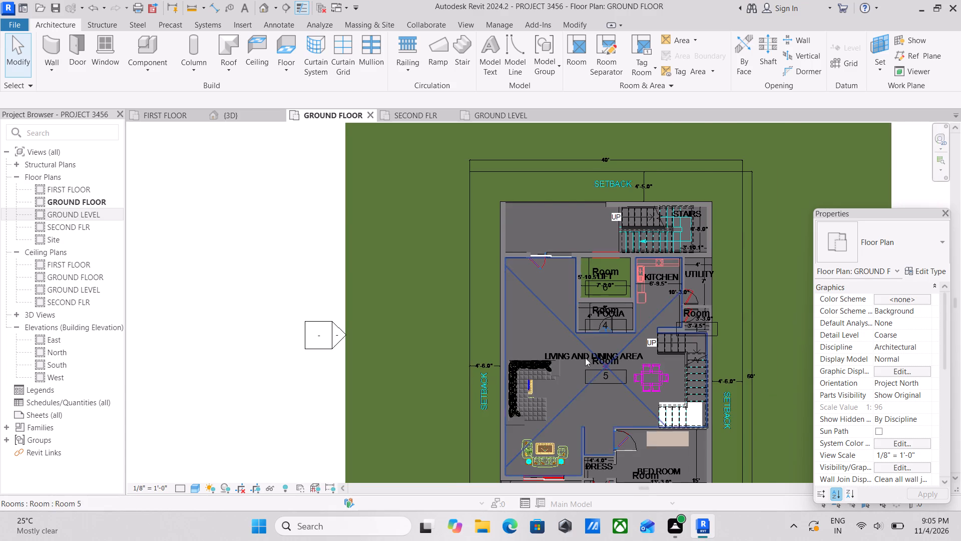
{"action": "scroll", "coordinate": [585, 358], "scroll_direction": "up", "scroll_amount": 2}
{"action": "scroll", "coordinate": [588, 359], "scroll_direction": "down", "scroll_amount": 6}
{"action": "middle_click_drag", "start_coordinate": [613, 359], "coordinate": [695, 268], "text": "shift"}
{"action": "left_click", "coordinate": [415, 112]}
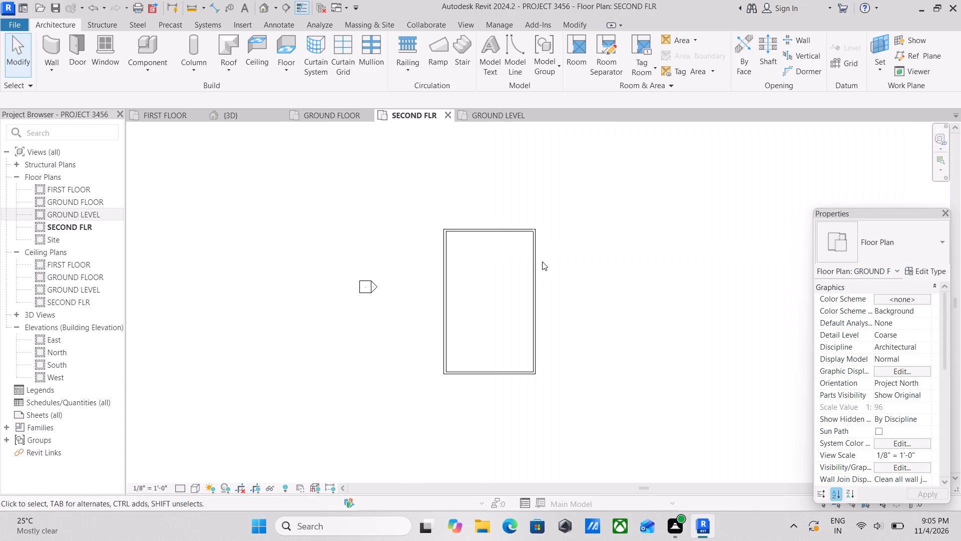
{"action": "scroll", "coordinate": [607, 299], "scroll_direction": "down", "scroll_amount": 3}
{"action": "scroll", "coordinate": [487, 312], "scroll_direction": "up", "scroll_amount": 2}
{"action": "scroll", "coordinate": [517, 338], "scroll_direction": "up", "scroll_amount": 3}
{"action": "middle_click_drag", "start_coordinate": [539, 320], "coordinate": [603, 310], "text": "shift"}
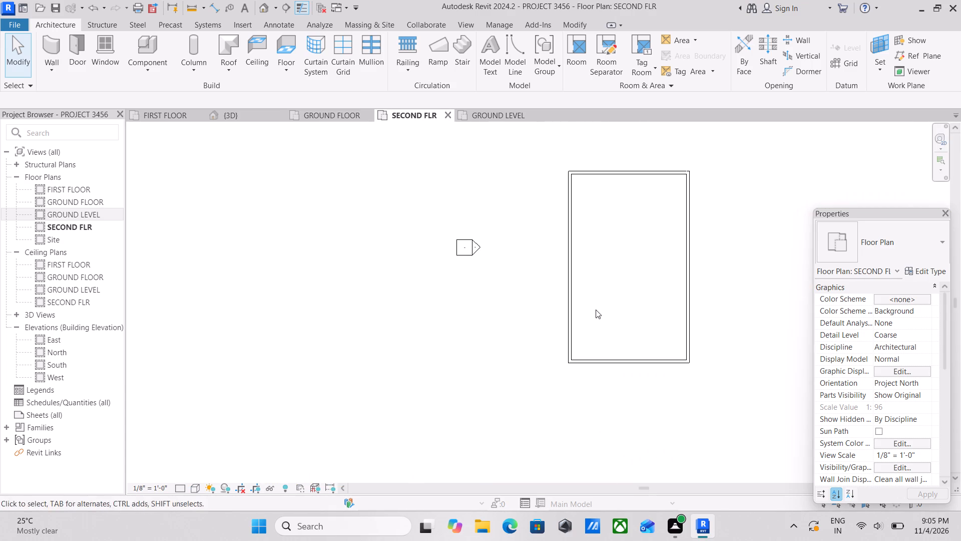
Examine the building and its grassland site in the 3D view, from the front and from directly above.
{"action": "left_click", "coordinate": [251, 115]}
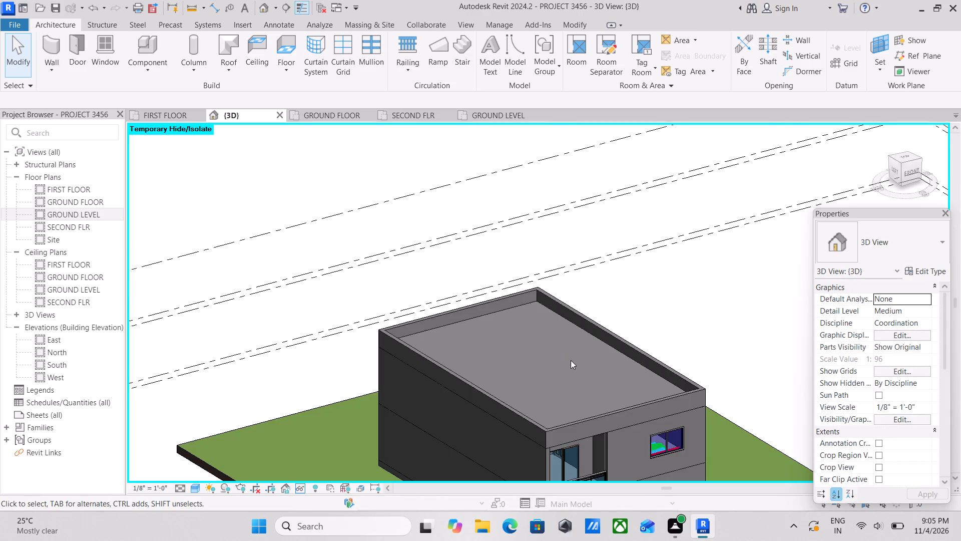
{"action": "scroll", "coordinate": [571, 360], "scroll_direction": "up", "scroll_amount": 1}
{"action": "scroll", "coordinate": [579, 352], "scroll_direction": "down", "scroll_amount": 1}
{"action": "middle_click_drag", "start_coordinate": [578, 349], "coordinate": [534, 238]}
{"action": "scroll", "coordinate": [535, 239], "scroll_direction": "down", "scroll_amount": 1}
{"action": "middle_click_drag", "start_coordinate": [604, 345], "coordinate": [528, 415], "text": "shift"}
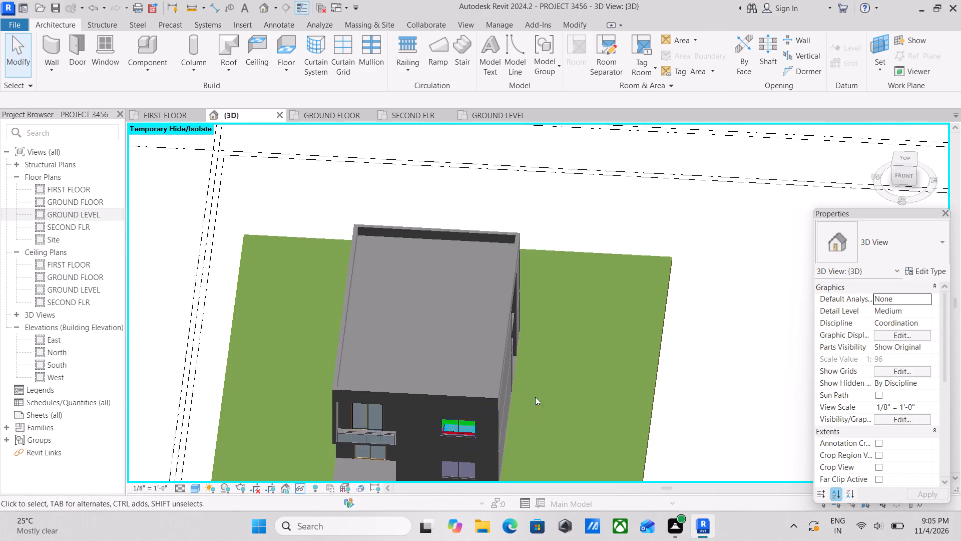
{"action": "left_click", "coordinate": [363, 24]}
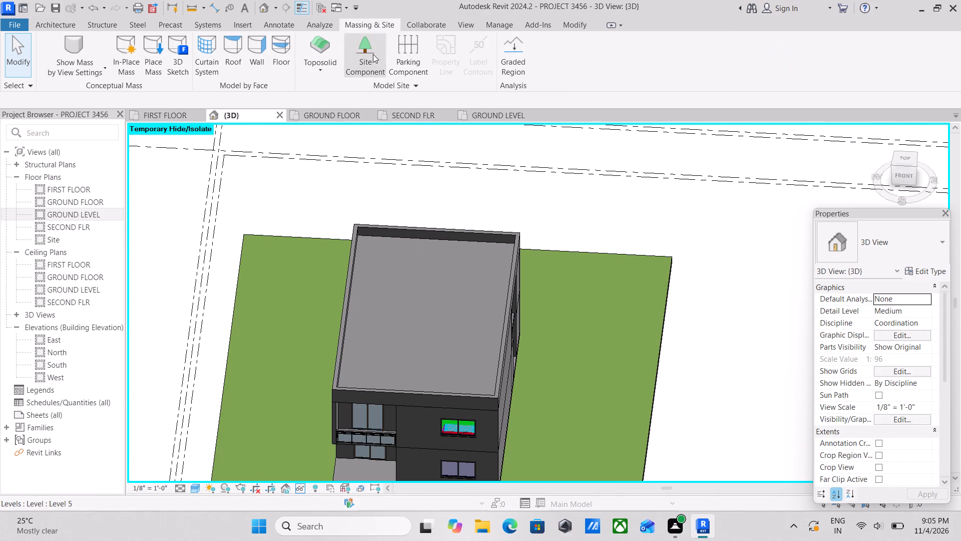
{"action": "left_click", "coordinate": [906, 157]}
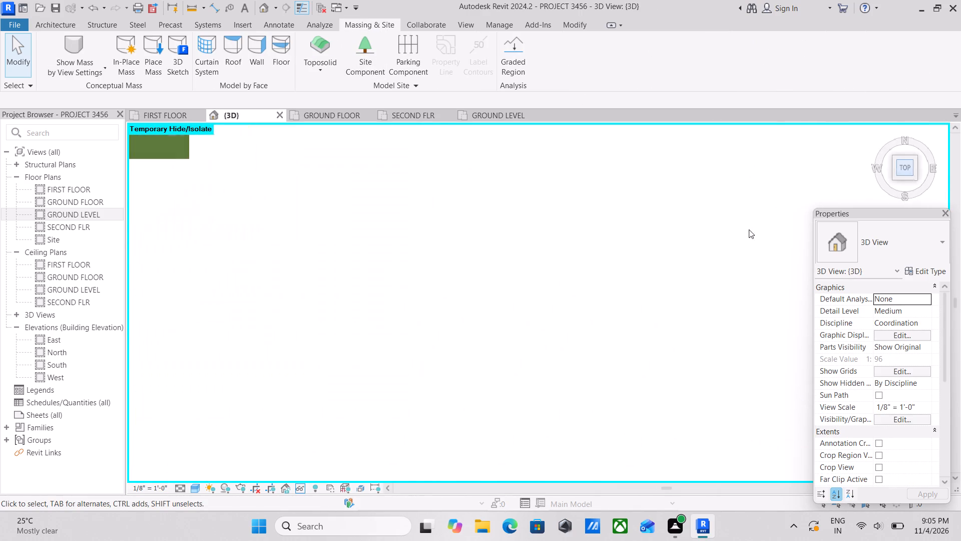
{"action": "scroll", "coordinate": [537, 309], "scroll_direction": "up", "scroll_amount": 6}
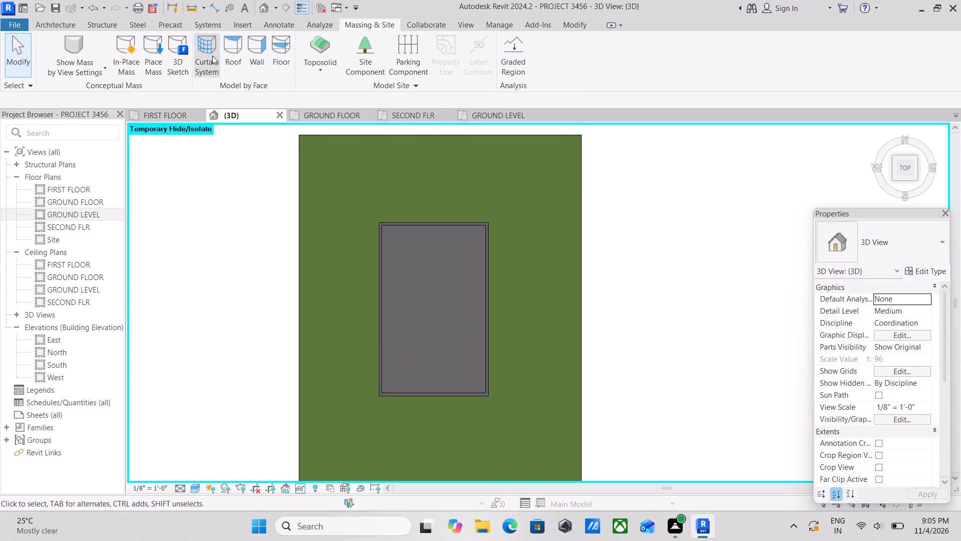
{"action": "left_click", "coordinate": [38, 24]}
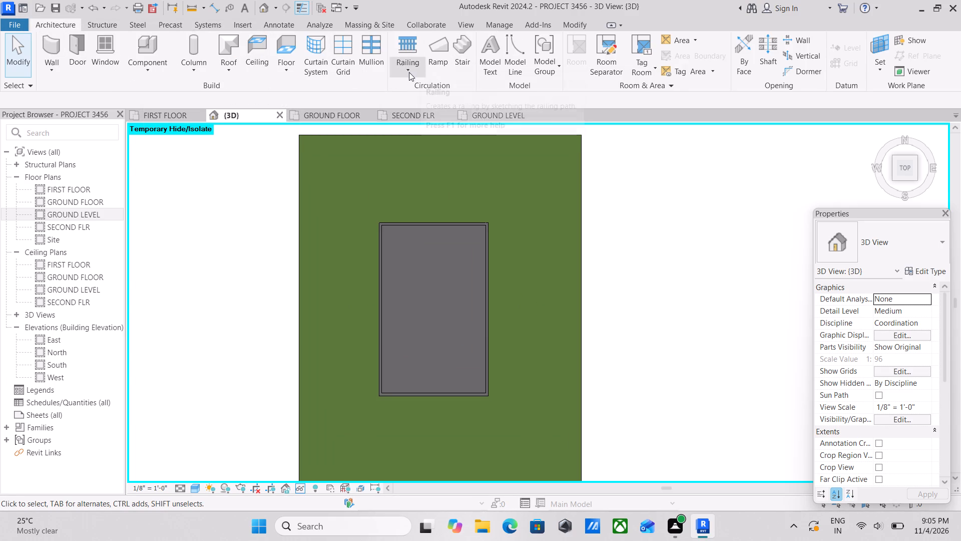
In the GROUND LEVEL plan, set up a new EXTERIOR WALL 9" wall with an unconnected height of 4'-0".
{"action": "type", "text": "WA"}
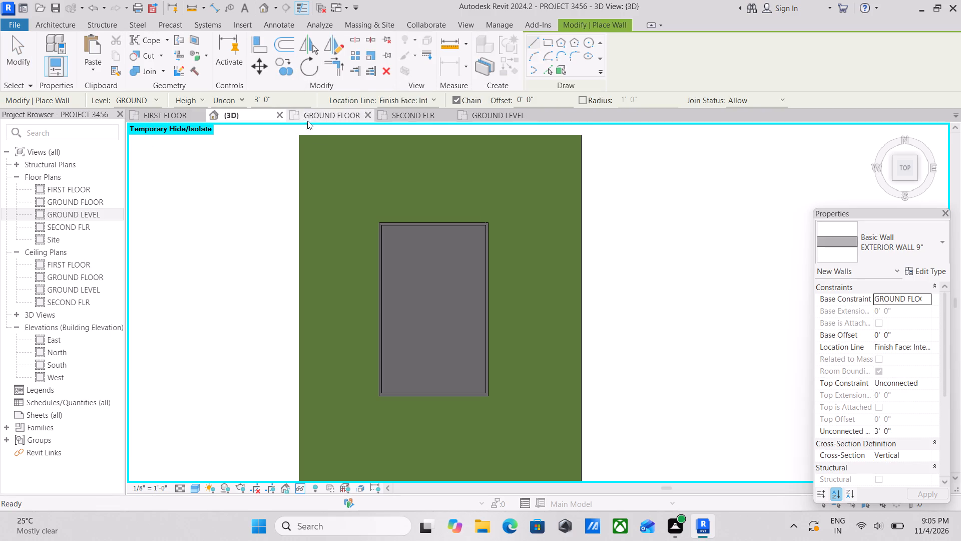
{"action": "left_click", "coordinate": [492, 112]}
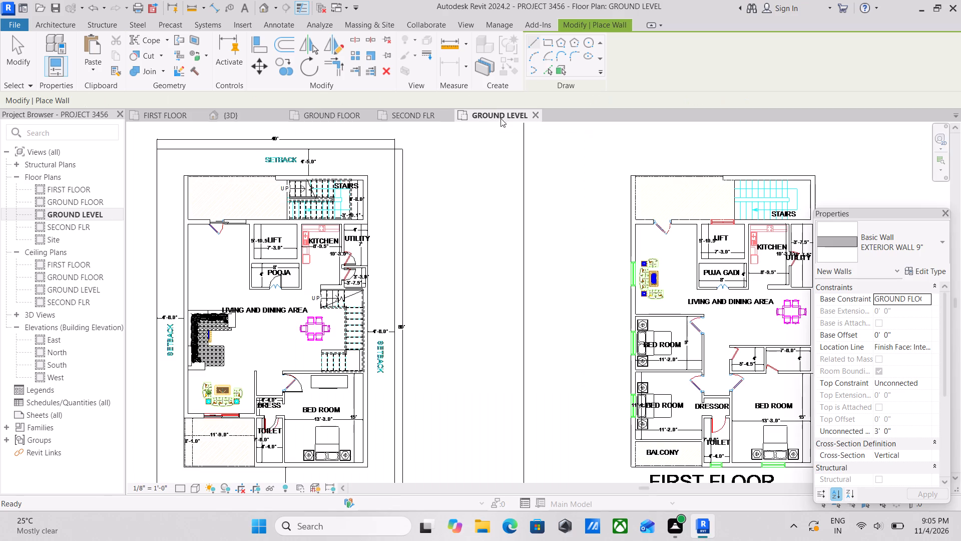
{"action": "scroll", "coordinate": [425, 229], "scroll_direction": "up", "scroll_amount": 2}
{"action": "scroll", "coordinate": [425, 229], "scroll_direction": "down", "scroll_amount": 1}
{"action": "middle_click_drag", "start_coordinate": [427, 229], "coordinate": [503, 289]}
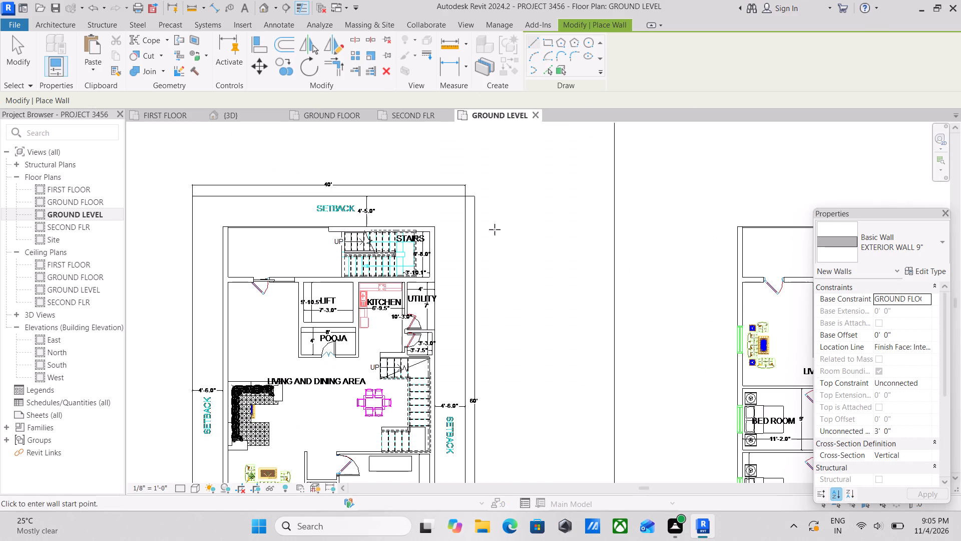
{"action": "left_click", "coordinate": [496, 214]}
{"action": "scroll", "coordinate": [501, 311], "scroll_direction": "down", "scroll_amount": 1}
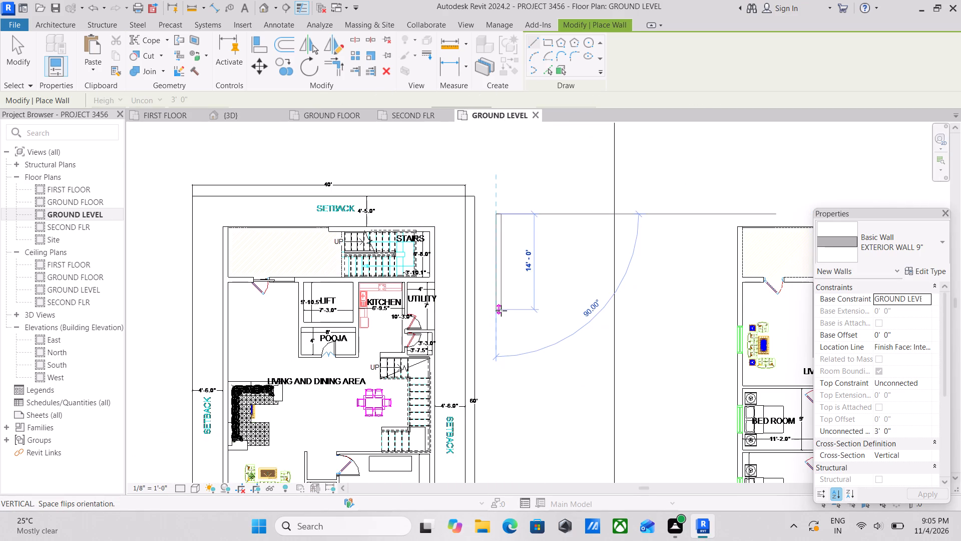
{"action": "key", "text": "Escape"}
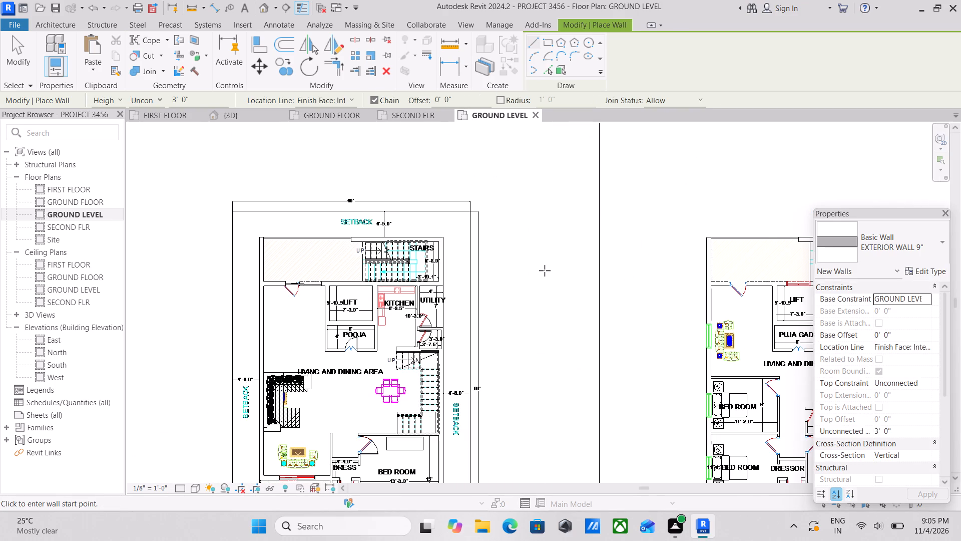
{"action": "scroll", "coordinate": [819, 343], "scroll_direction": "down", "scroll_amount": 1}
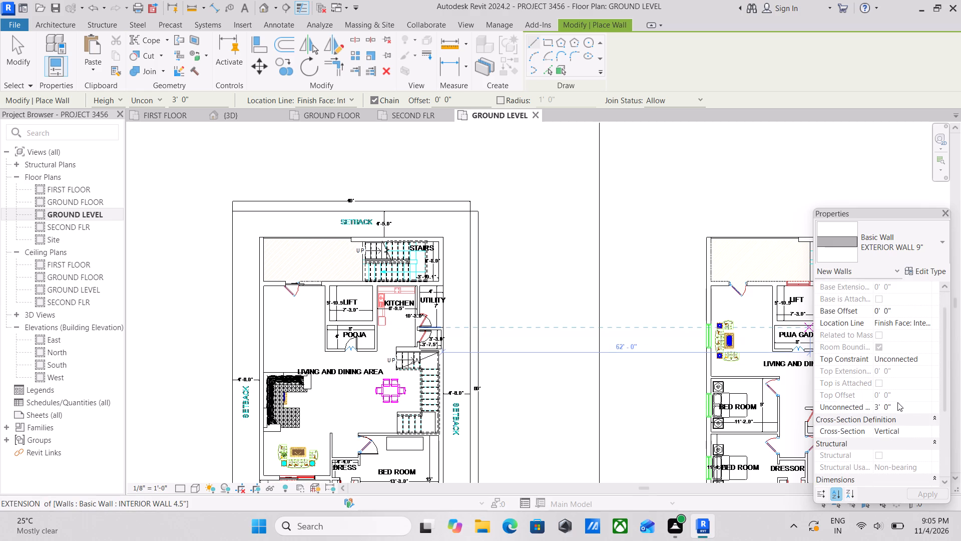
{"action": "left_click", "coordinate": [897, 403]}
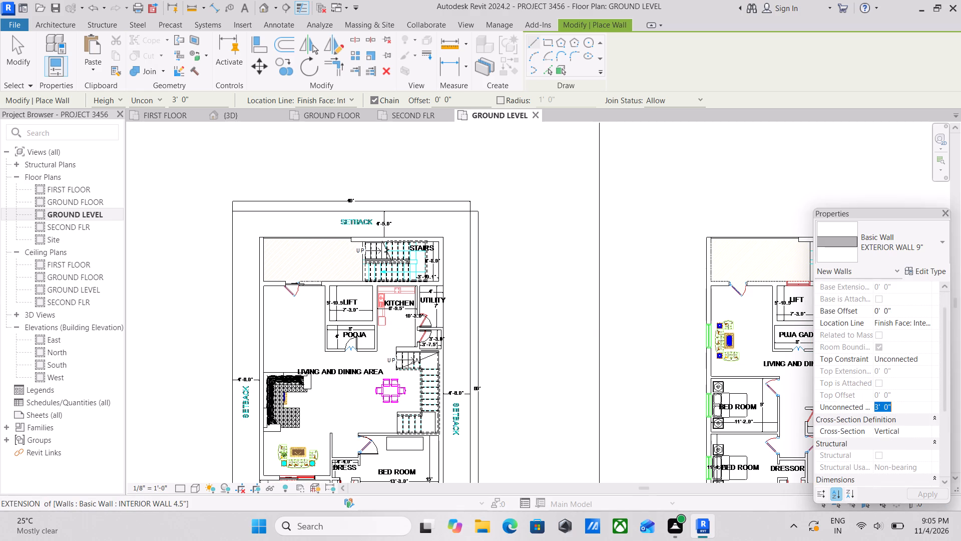
{"action": "key", "text": "4"}
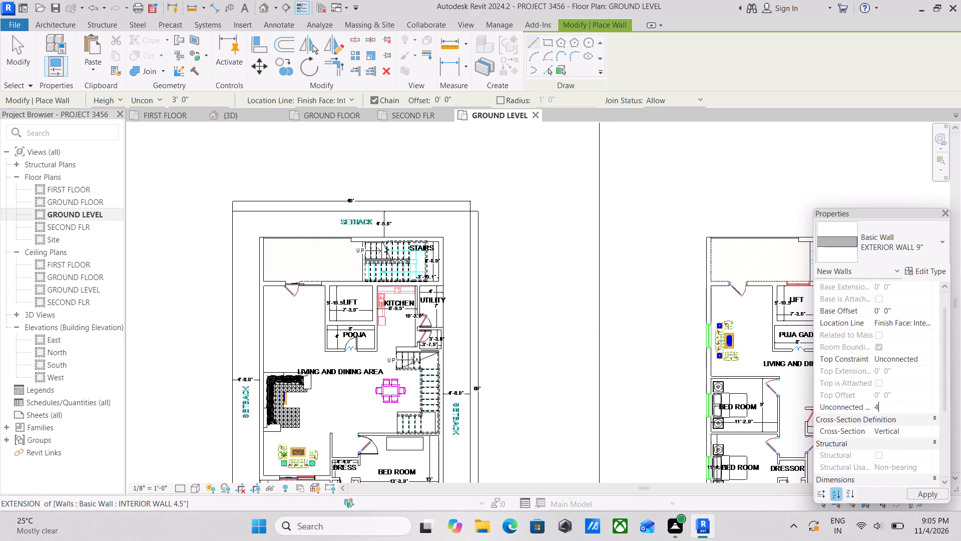
{"action": "key", "text": "apostrophe"}
{"action": "key", "text": "Return"}
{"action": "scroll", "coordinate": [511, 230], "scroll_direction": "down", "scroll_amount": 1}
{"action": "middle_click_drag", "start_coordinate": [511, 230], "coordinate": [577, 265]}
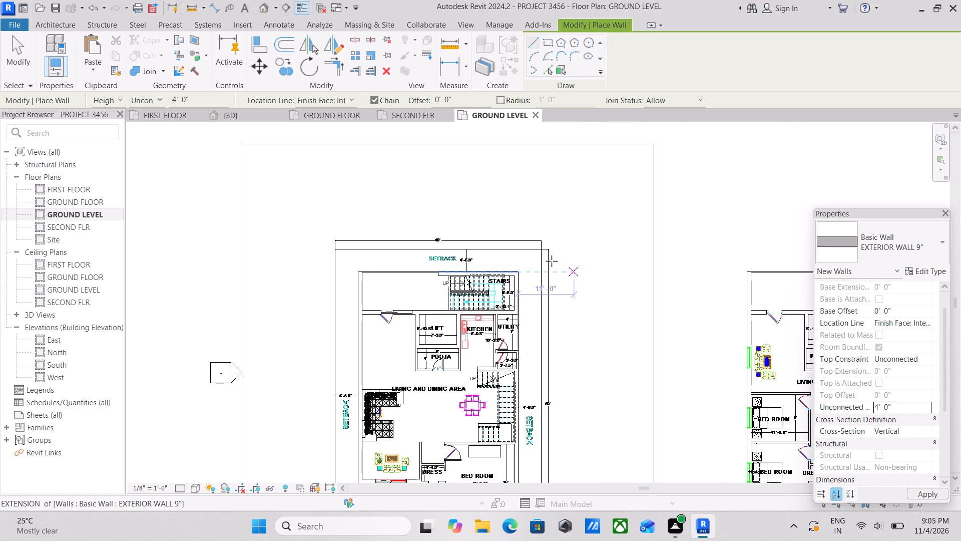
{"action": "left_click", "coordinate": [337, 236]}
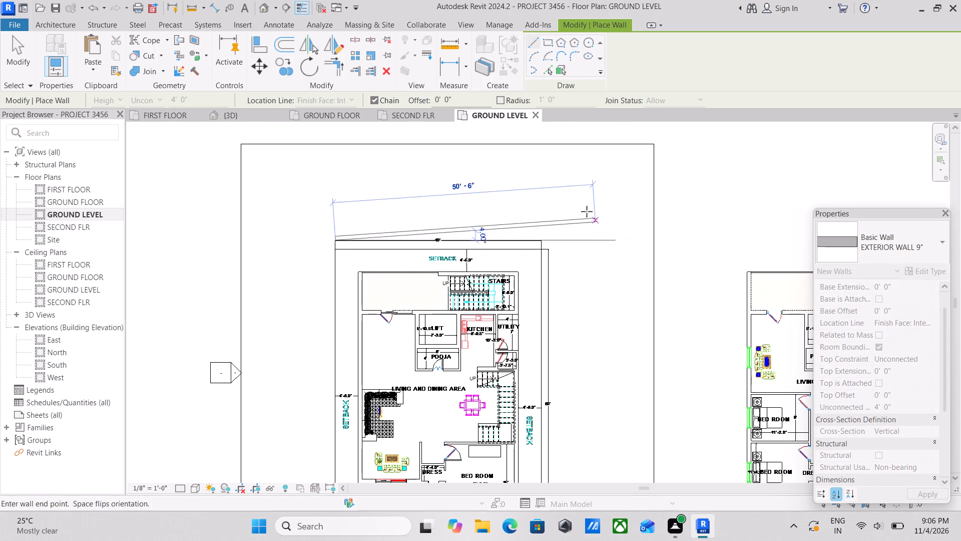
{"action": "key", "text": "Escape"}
Draw the compound wall along the plot's 40' north edge, its 60' east edge, and about 21' of the south edge.
{"action": "scroll", "coordinate": [390, 239], "scroll_direction": "up", "scroll_amount": 2}
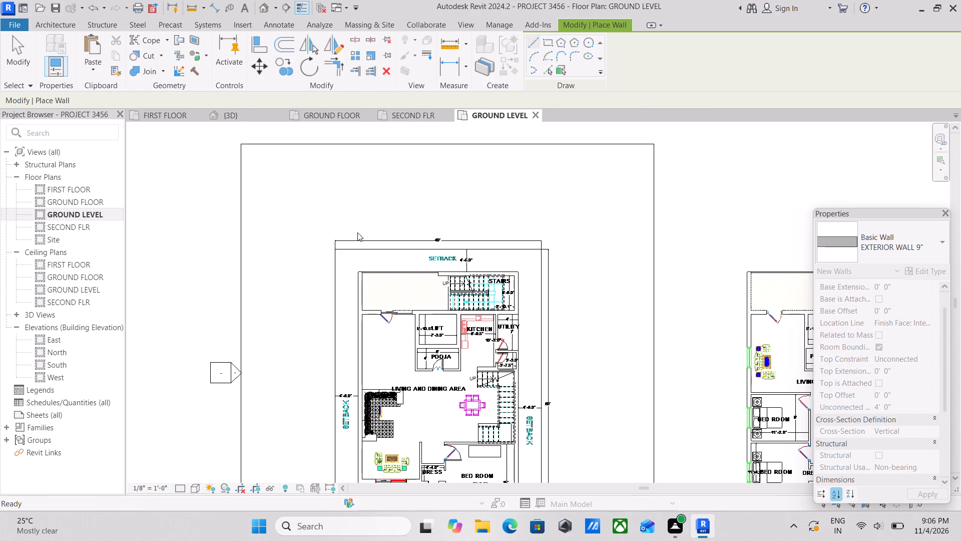
{"action": "scroll", "coordinate": [340, 250], "scroll_direction": "up", "scroll_amount": 2}
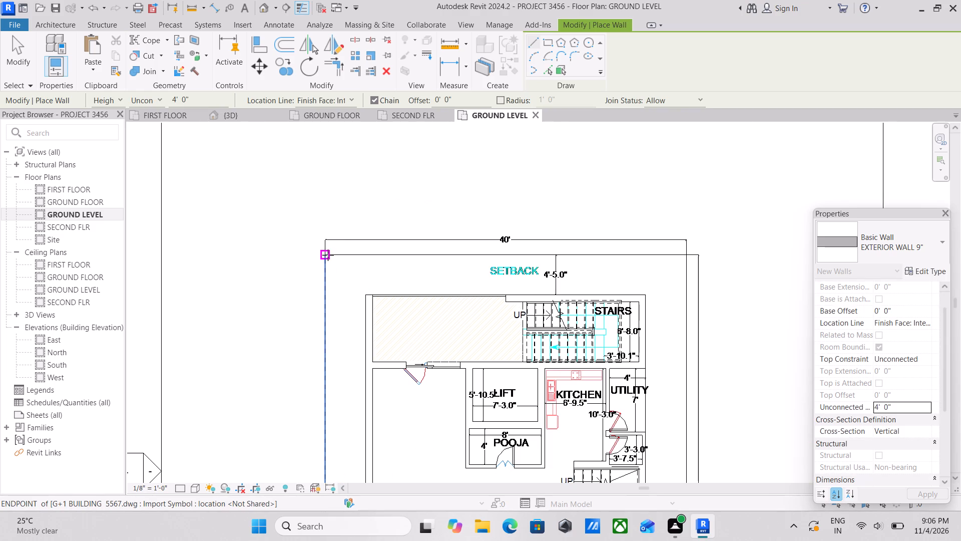
{"action": "left_click", "coordinate": [328, 254]}
{"action": "middle_click_drag", "start_coordinate": [565, 256], "coordinate": [531, 248]}
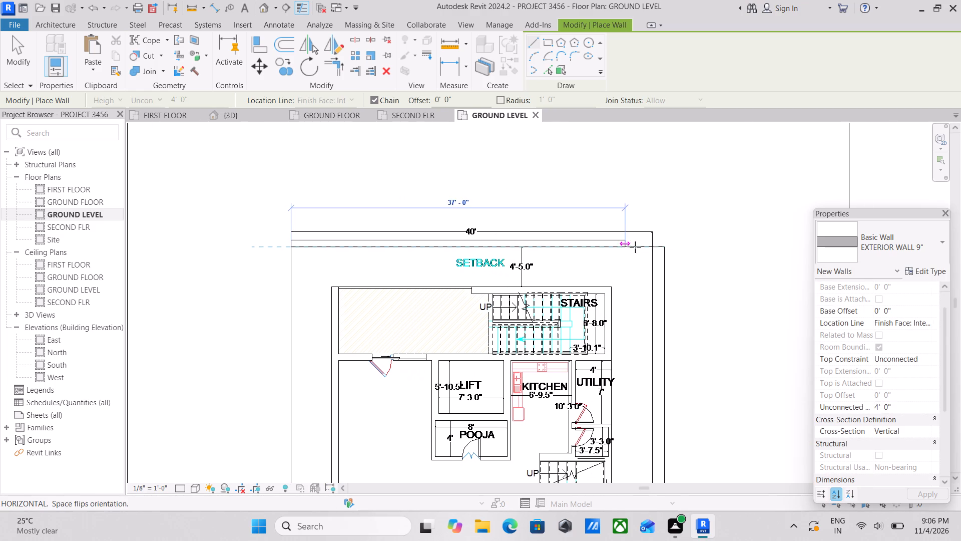
{"action": "left_click", "coordinate": [651, 245]}
{"action": "middle_click_drag", "start_coordinate": [658, 338], "coordinate": [658, 329]}
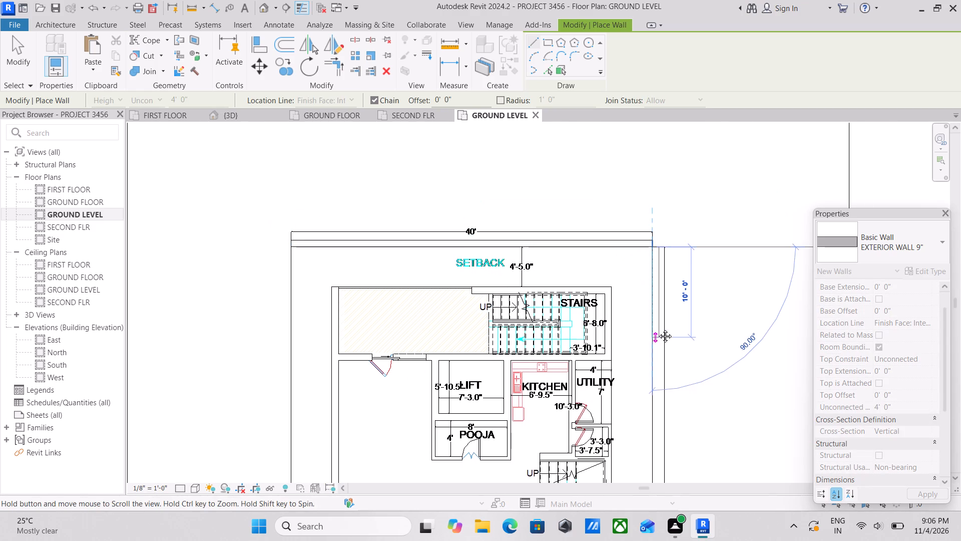
{"action": "middle_click_drag", "start_coordinate": [658, 329], "coordinate": [671, 192]}
{"action": "scroll", "coordinate": [697, 373], "scroll_direction": "down", "scroll_amount": 2}
{"action": "middle_click_drag", "start_coordinate": [696, 378], "coordinate": [713, 244]}
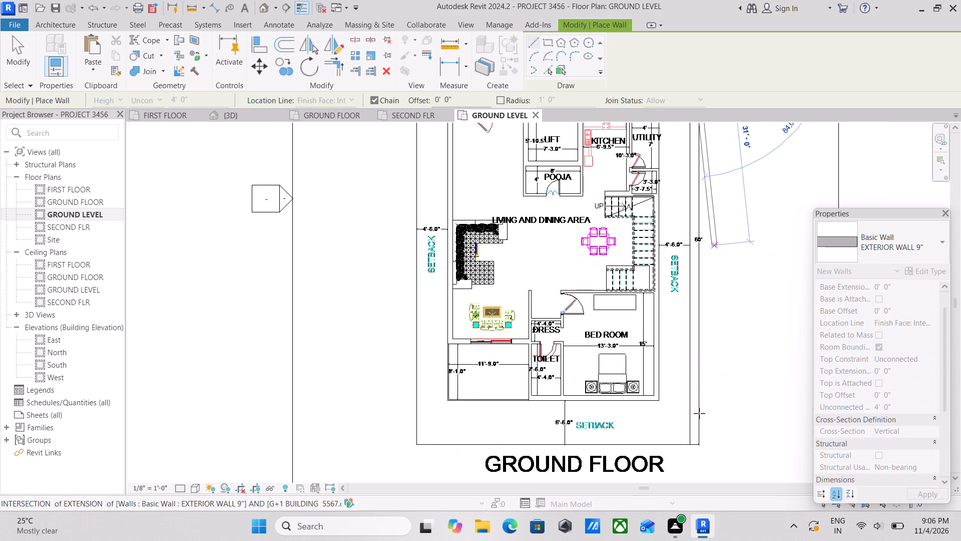
{"action": "scroll", "coordinate": [691, 444], "scroll_direction": "up", "scroll_amount": 3}
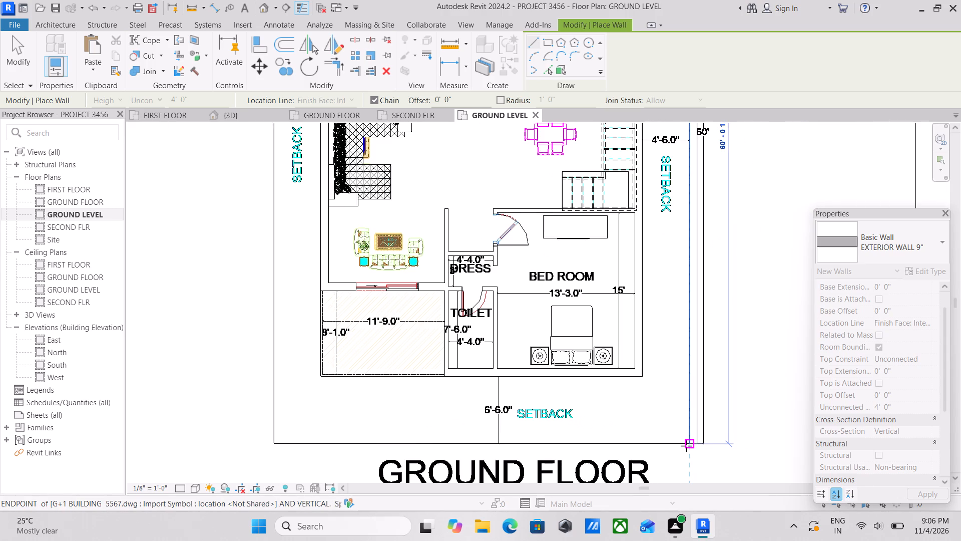
{"action": "left_click", "coordinate": [686, 446]}
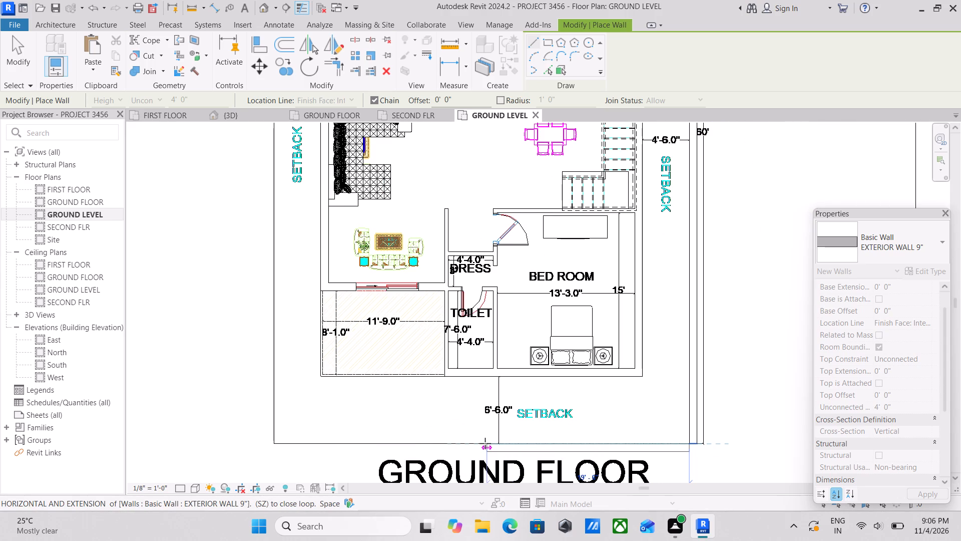
{"action": "left_click", "coordinate": [469, 443]}
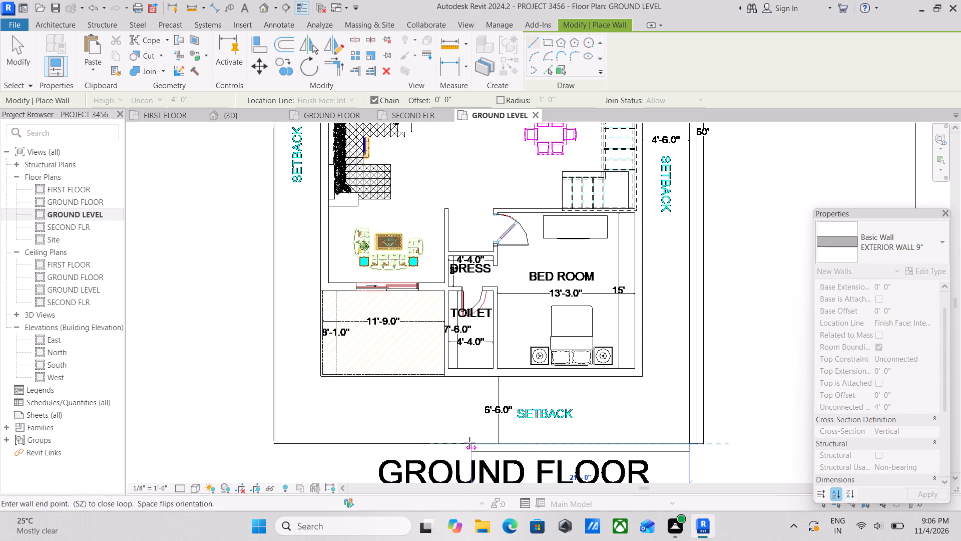
{"action": "key", "text": "Escape"}
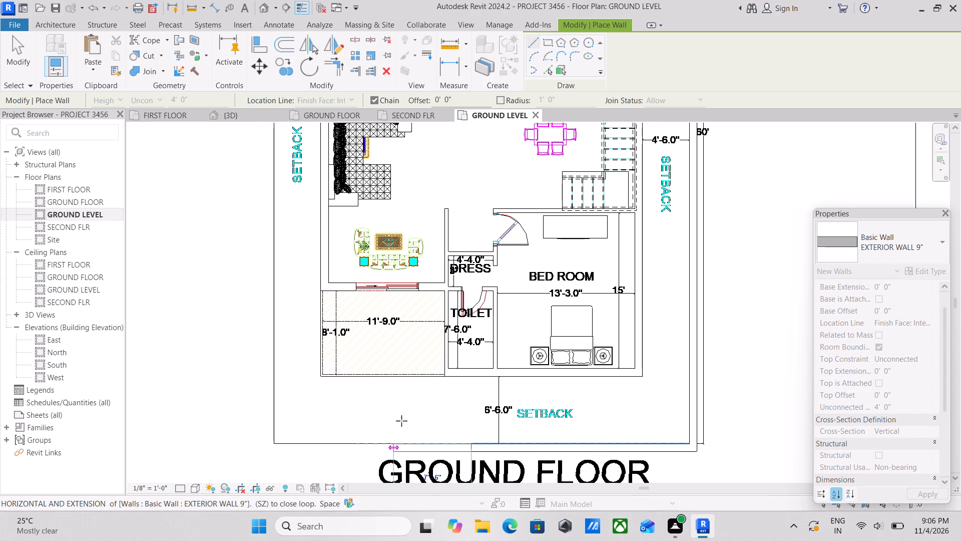
Draw the compound wall along the plot's west edge, from the southwest corner to the existing north wall.
{"action": "scroll", "coordinate": [354, 424], "scroll_direction": "down", "scroll_amount": 1}
{"action": "middle_click_drag", "start_coordinate": [353, 425], "coordinate": [521, 397]}
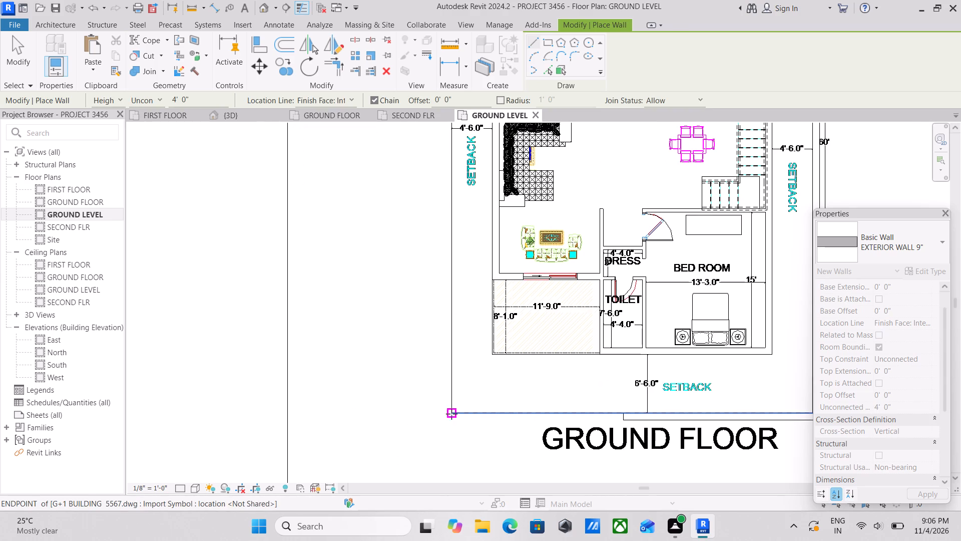
{"action": "left_click", "coordinate": [448, 415]}
{"action": "middle_click_drag", "start_coordinate": [444, 359], "coordinate": [468, 537]}
{"action": "middle_click_drag", "start_coordinate": [480, 287], "coordinate": [493, 540]}
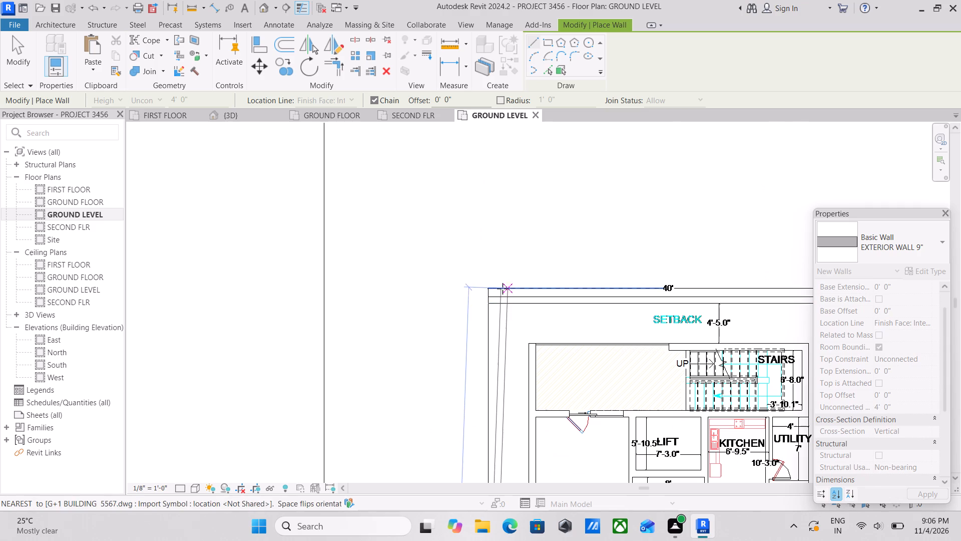
{"action": "left_click", "coordinate": [487, 308]}
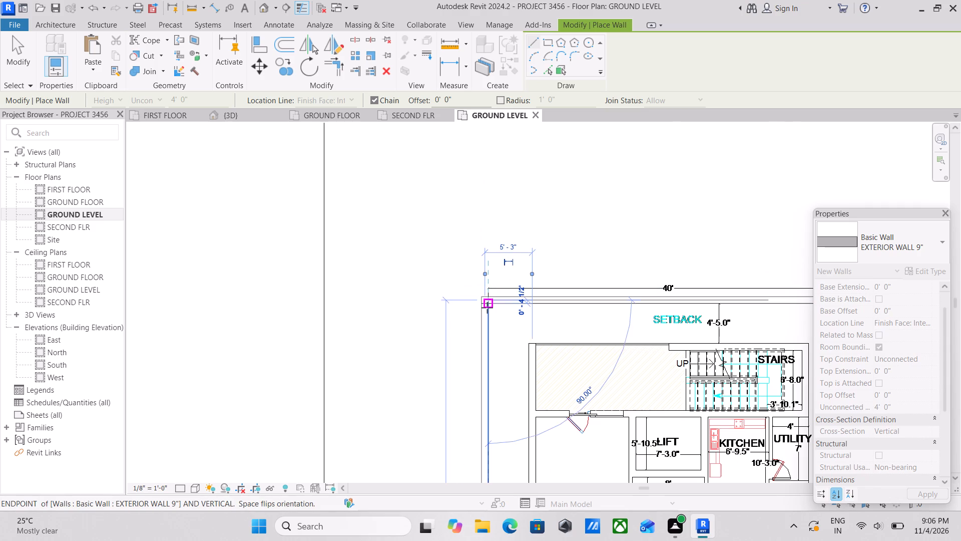
{"action": "key", "text": "Escape"}
{"action": "scroll", "coordinate": [508, 335], "scroll_direction": "down", "scroll_amount": 4}
{"action": "middle_click_drag", "start_coordinate": [565, 335], "coordinate": [545, 215]}
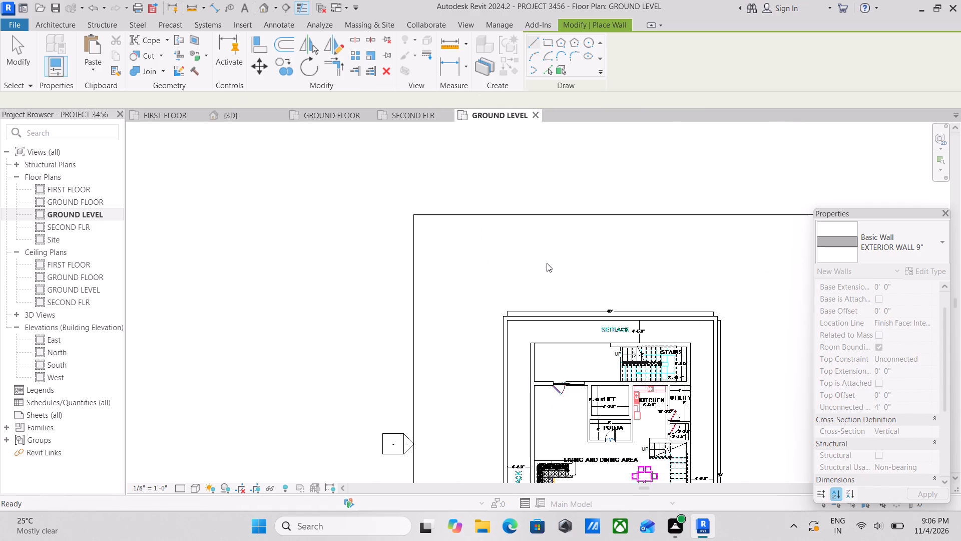
Examine the compound wall around the building in the 3D view, from above and at an angle.
{"action": "left_click", "coordinate": [240, 115]}
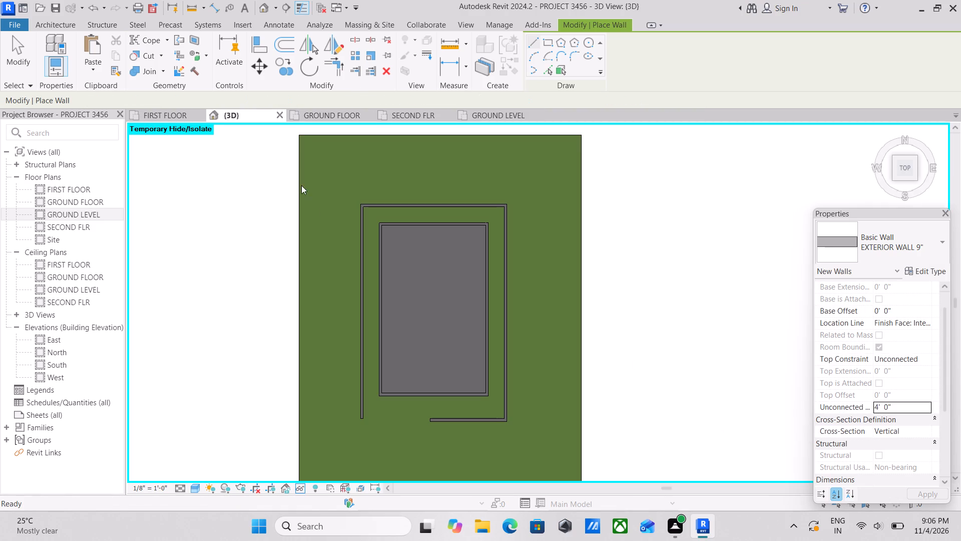
{"action": "scroll", "coordinate": [548, 372], "scroll_direction": "down", "scroll_amount": 1}
{"action": "scroll", "coordinate": [519, 405], "scroll_direction": "down", "scroll_amount": 2}
{"action": "middle_click_drag", "start_coordinate": [516, 403], "coordinate": [586, 234], "text": "shift"}
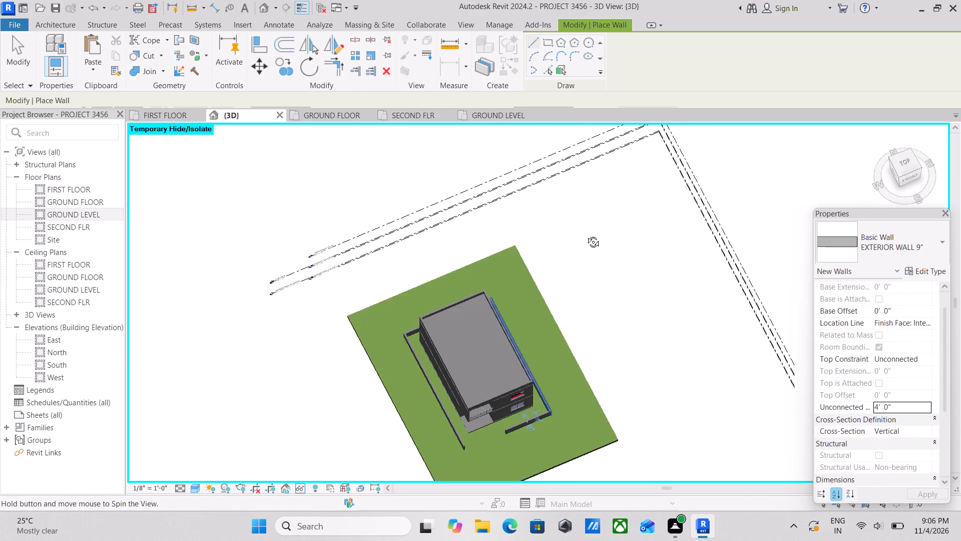
{"action": "middle_click_drag", "start_coordinate": [559, 389], "coordinate": [552, 286]}
{"action": "scroll", "coordinate": [490, 351], "scroll_direction": "up", "scroll_amount": 2}
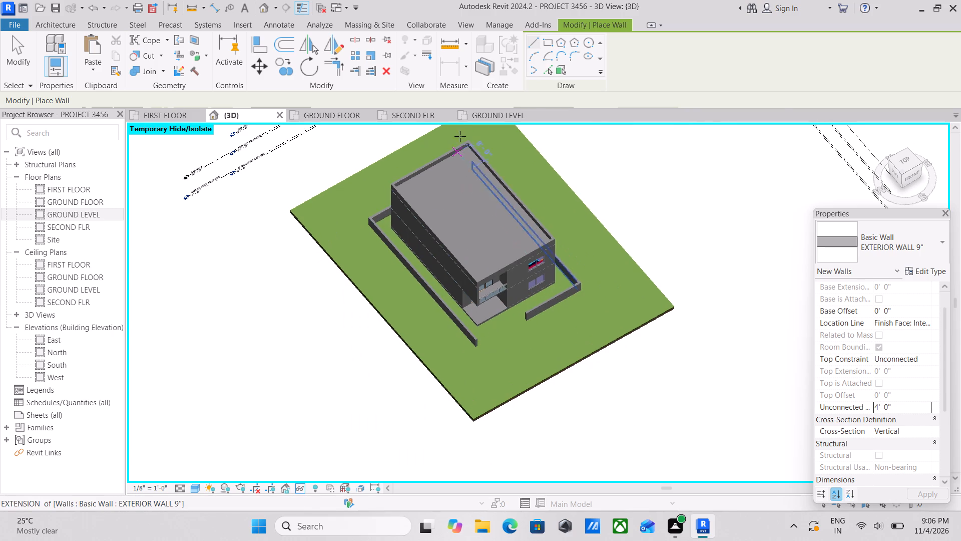
In the GROUND LEVEL plan, draw about 12' of outward-facing wall along the south edge from the southwest corner, leaving an entrance gap.
{"action": "left_click", "coordinate": [475, 119]}
{"action": "scroll", "coordinate": [506, 290], "scroll_direction": "down", "scroll_amount": 3}
{"action": "middle_click_drag", "start_coordinate": [499, 267], "coordinate": [497, 251]}
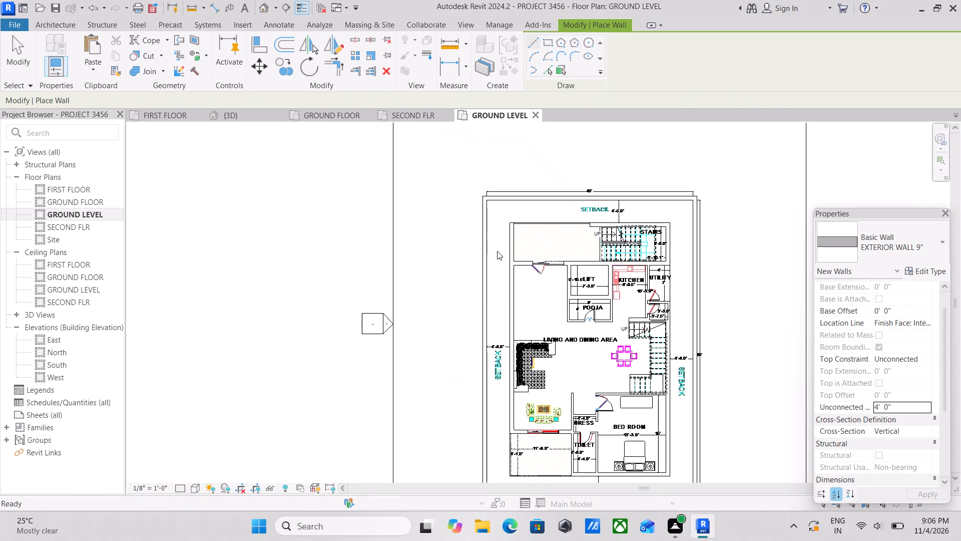
{"action": "middle_click_drag", "start_coordinate": [497, 251], "coordinate": [494, 214]}
{"action": "scroll", "coordinate": [513, 384], "scroll_direction": "up", "scroll_amount": 8}
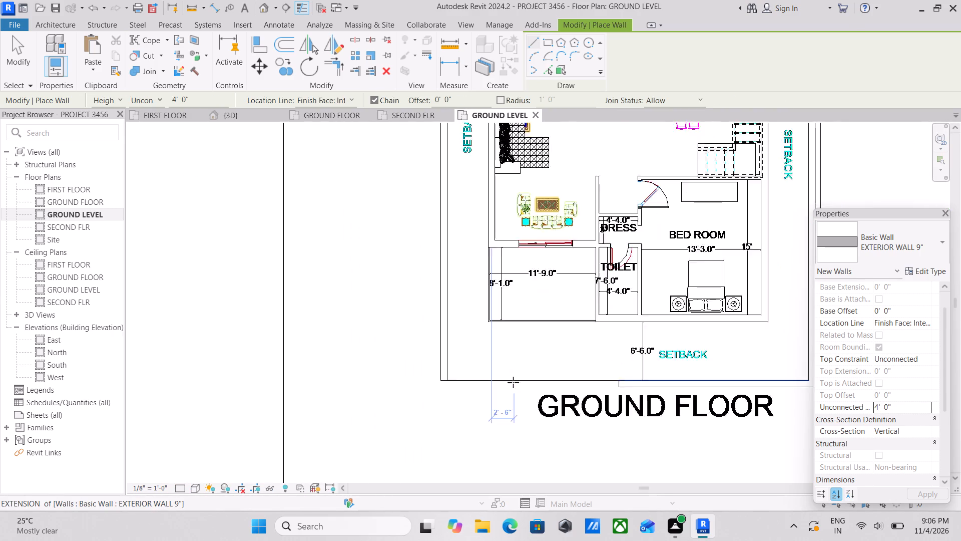
{"action": "scroll", "coordinate": [479, 382], "scroll_direction": "up", "scroll_amount": 2}
{"action": "left_click", "coordinate": [429, 381]}
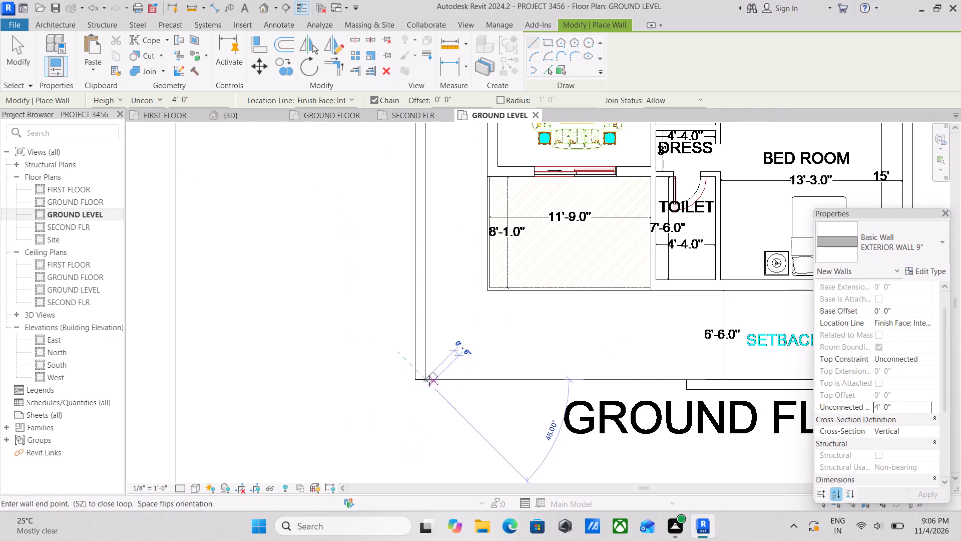
{"action": "key", "text": "space"}
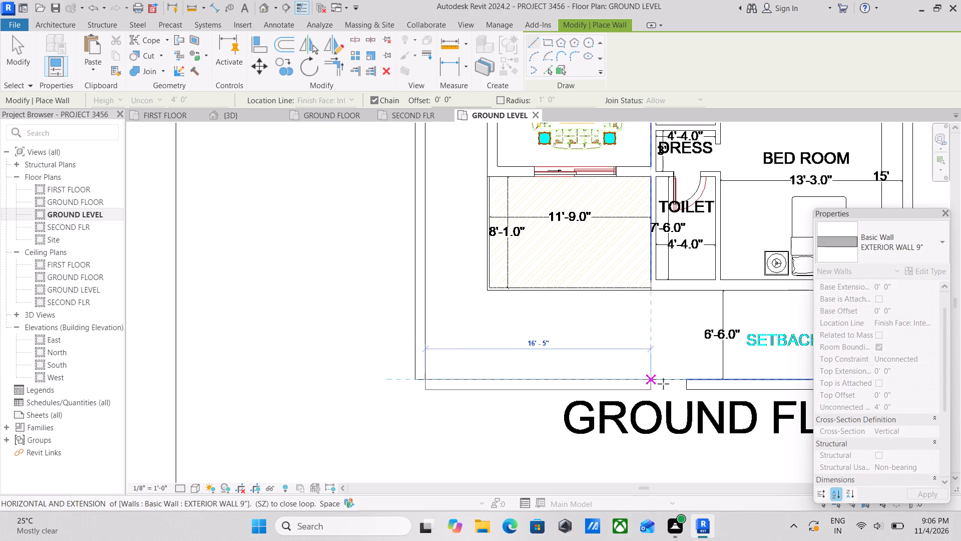
{"action": "middle_click_drag", "start_coordinate": [663, 384], "coordinate": [583, 377]}
{"action": "left_click", "coordinate": [507, 372]}
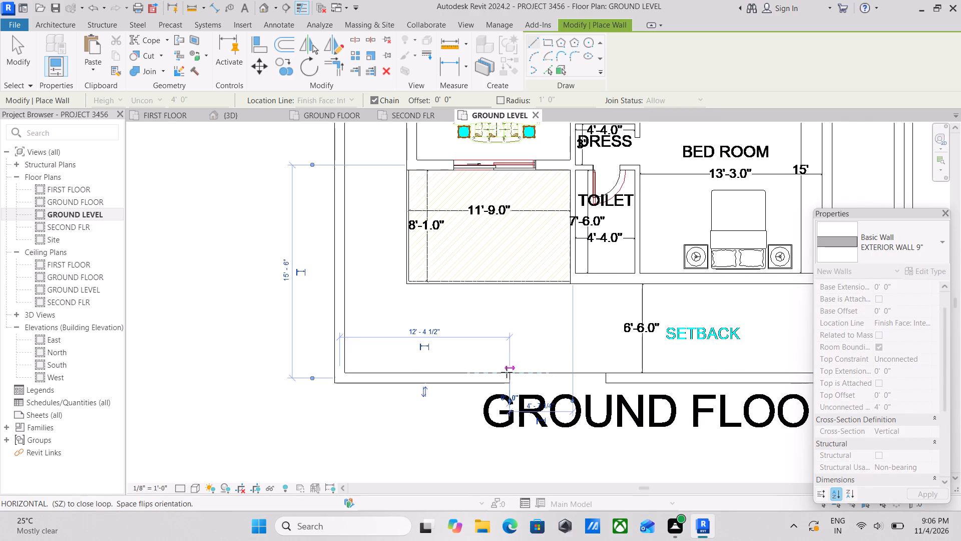
{"action": "key", "text": "Escape"}
{"action": "key", "text": "Escape"}
{"action": "key", "text": "Escape"}
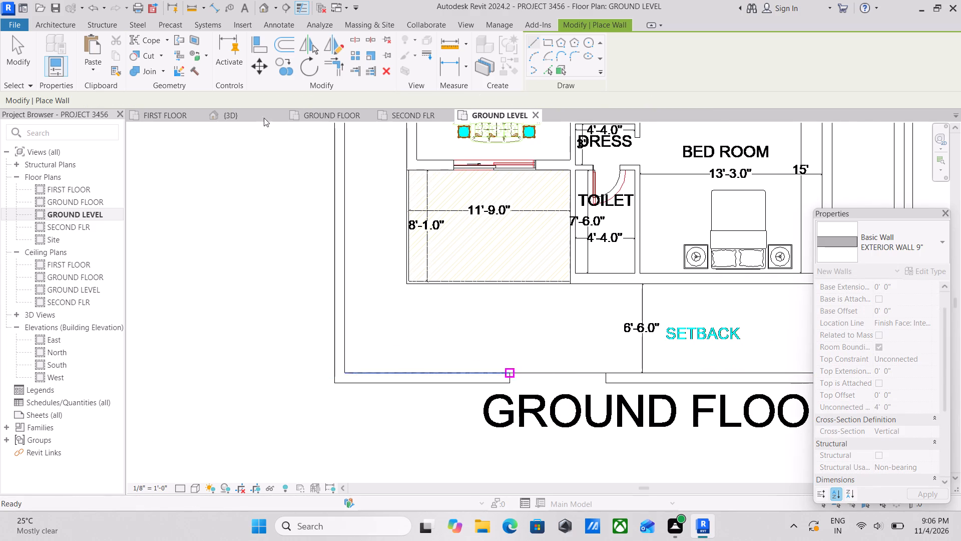
Examine the compound wall and its entrance gap in the 3D view.
{"action": "left_click", "coordinate": [238, 116]}
{"action": "scroll", "coordinate": [504, 315], "scroll_direction": "down", "scroll_amount": 2}
{"action": "scroll", "coordinate": [521, 336], "scroll_direction": "up", "scroll_amount": 2}
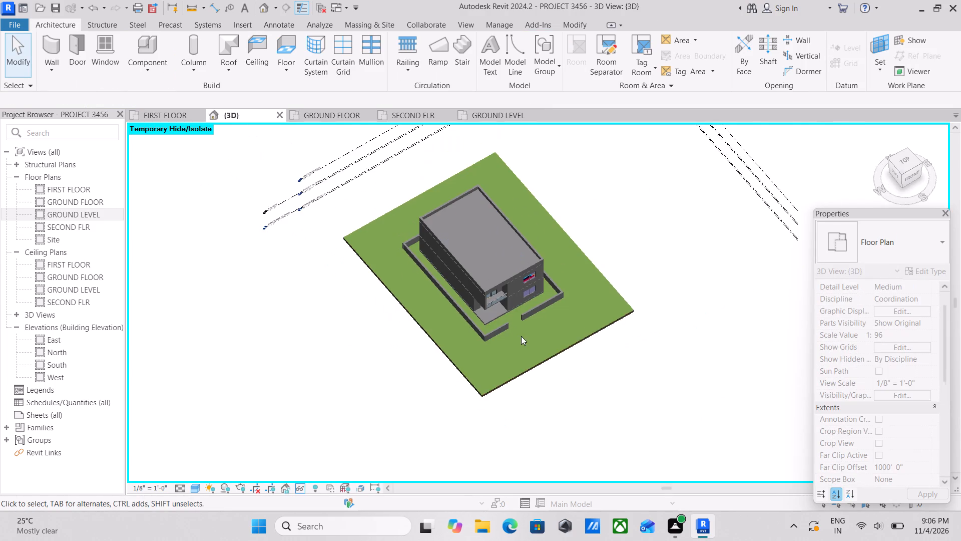
{"action": "middle_click_drag", "start_coordinate": [528, 344], "coordinate": [580, 297]}
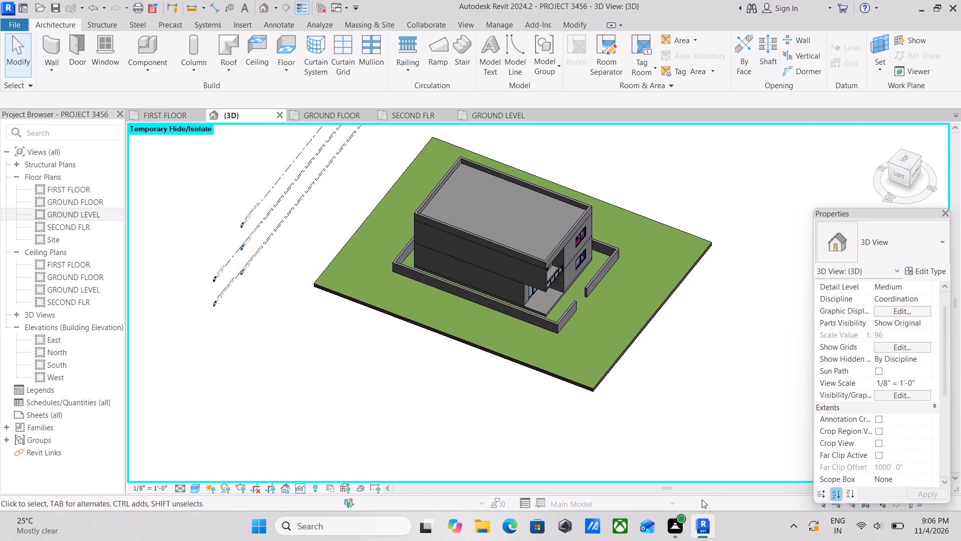
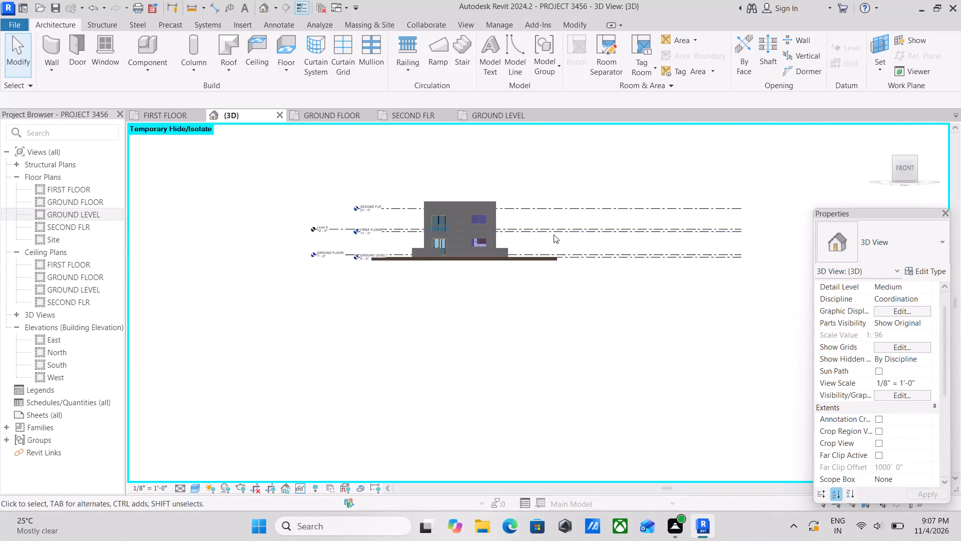
Take two screen snips of the building and compound wall's front face in the 3D view, framed close up.
{"action": "scroll", "coordinate": [514, 243], "scroll_direction": "up", "scroll_amount": 3}
{"action": "scroll", "coordinate": [473, 313], "scroll_direction": "up", "scroll_amount": 3}
{"action": "middle_click_drag", "start_coordinate": [484, 322], "coordinate": [584, 393]}
{"action": "middle_click_drag", "start_coordinate": [579, 390], "coordinate": [578, 373]}
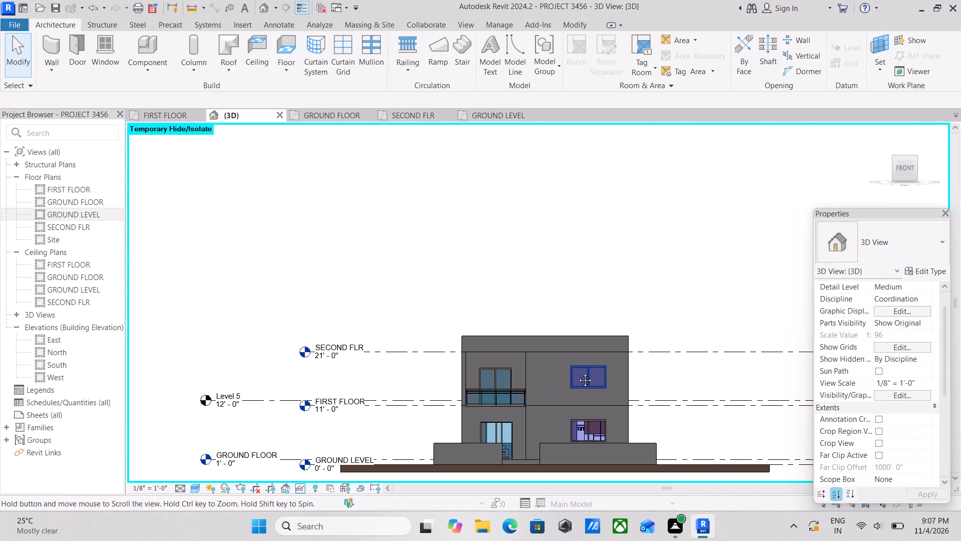
{"action": "middle_click_drag", "start_coordinate": [578, 373], "coordinate": [588, 357]}
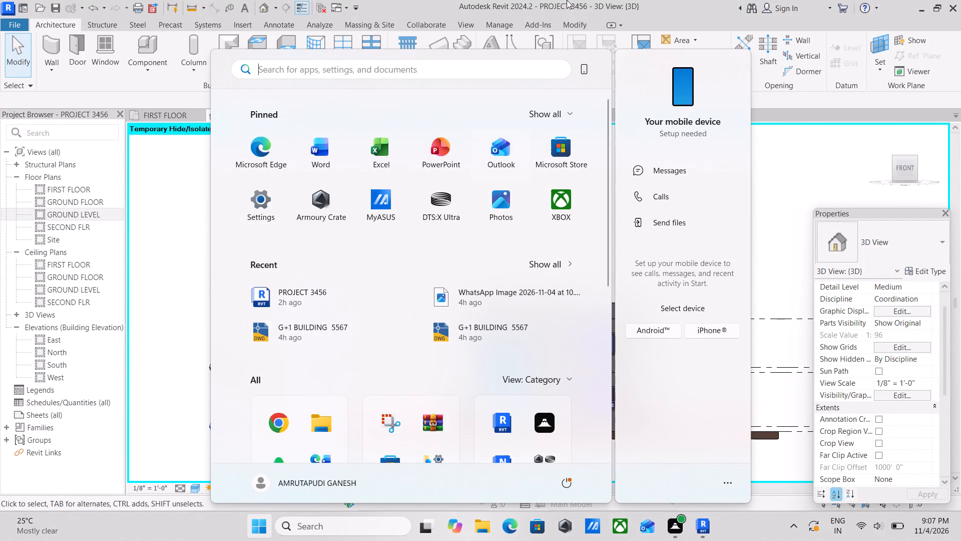
{"action": "left_click", "coordinate": [141, 196]}
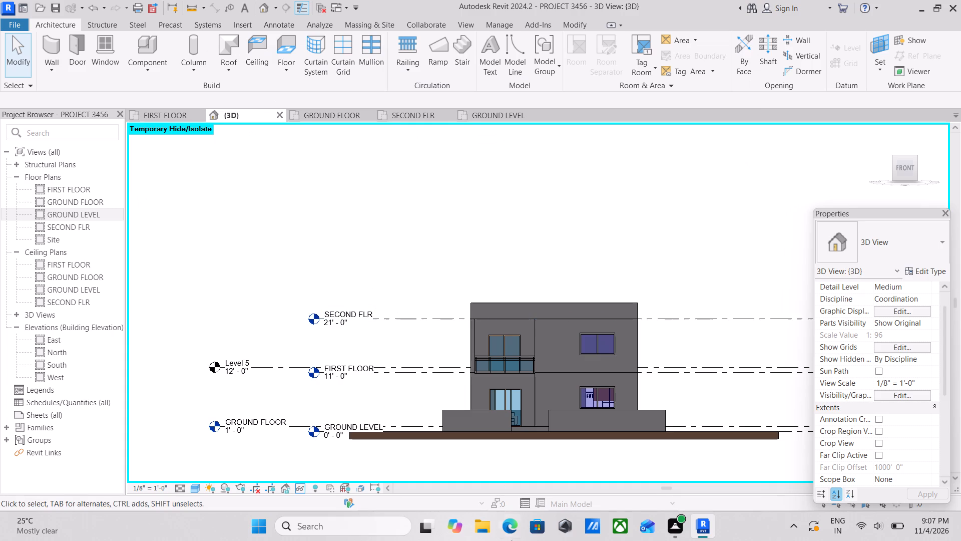
{"action": "key", "text": "shift+super+s"}
{"action": "left_click_drag", "start_coordinate": [419, 223], "coordinate": [463, 364]}
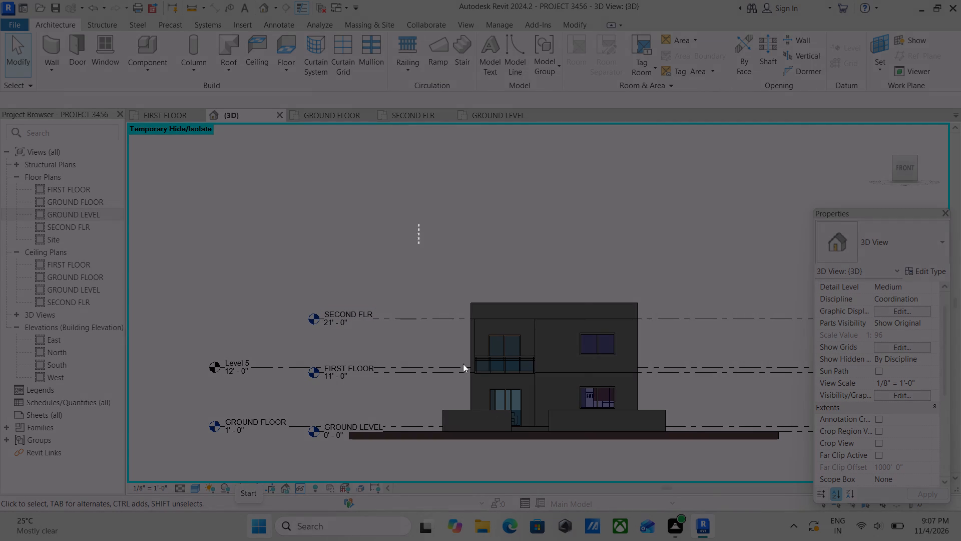
{"action": "left_click_drag", "start_coordinate": [463, 364], "coordinate": [702, 484]}
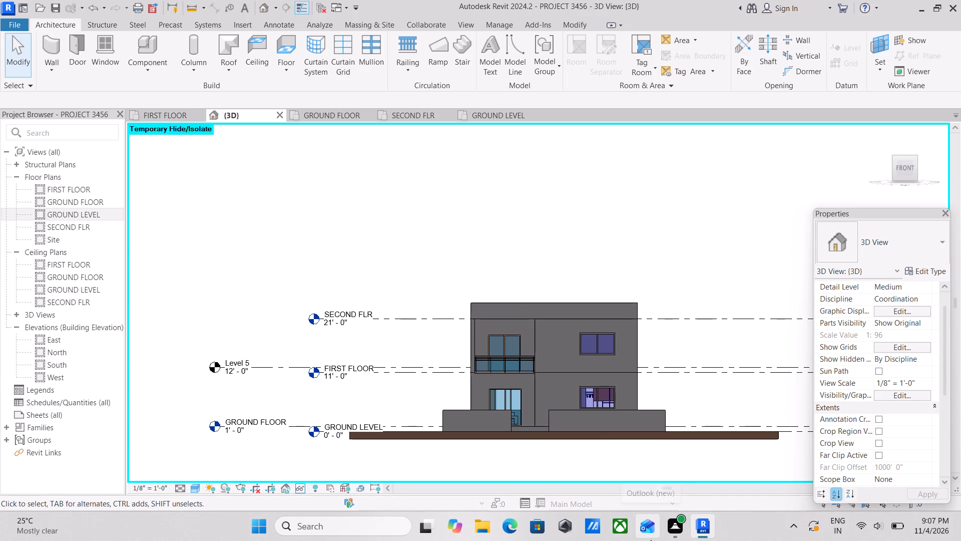
{"action": "key", "text": "shift+super+s"}
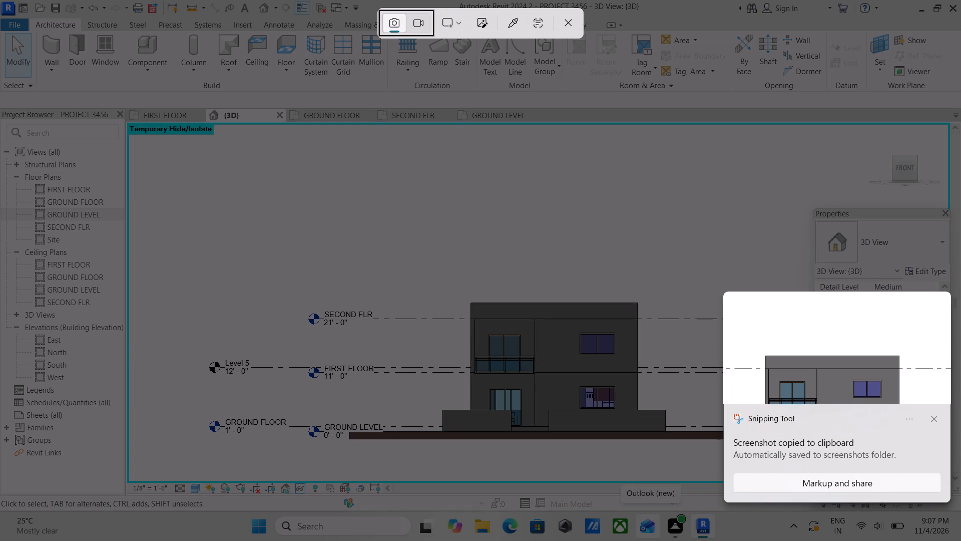
{"action": "left_click_drag", "start_coordinate": [389, 247], "coordinate": [688, 456]}
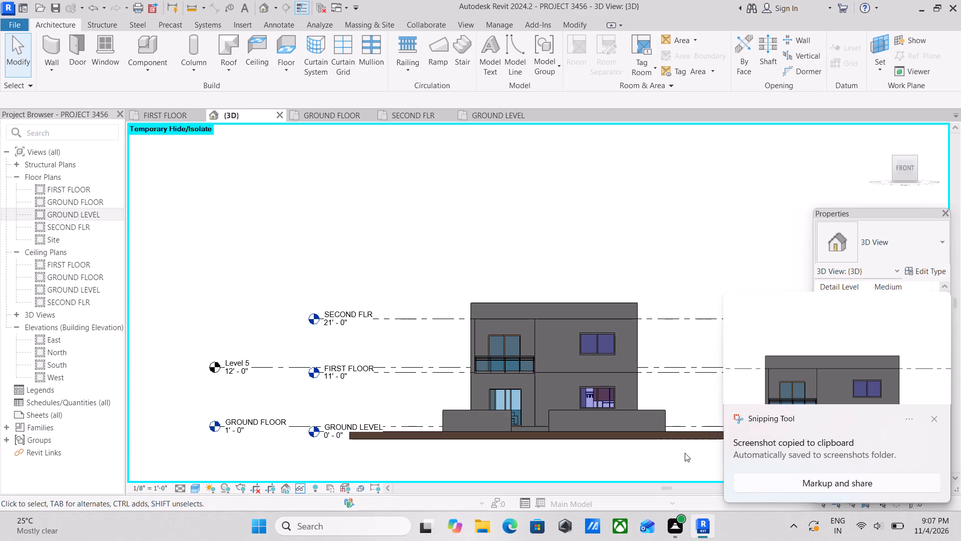
Save the project to the Desktop as the Revit project file PROJECT 3456.rvt, using Save As.
{"action": "left_click", "coordinate": [9, 21]}
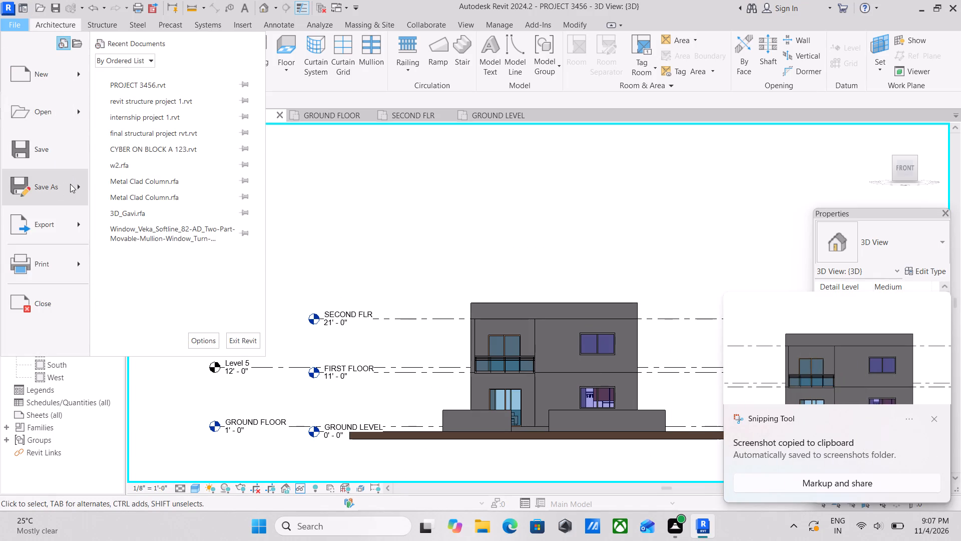
{"action": "left_click", "coordinate": [70, 184]}
{"action": "left_click", "coordinate": [140, 139]}
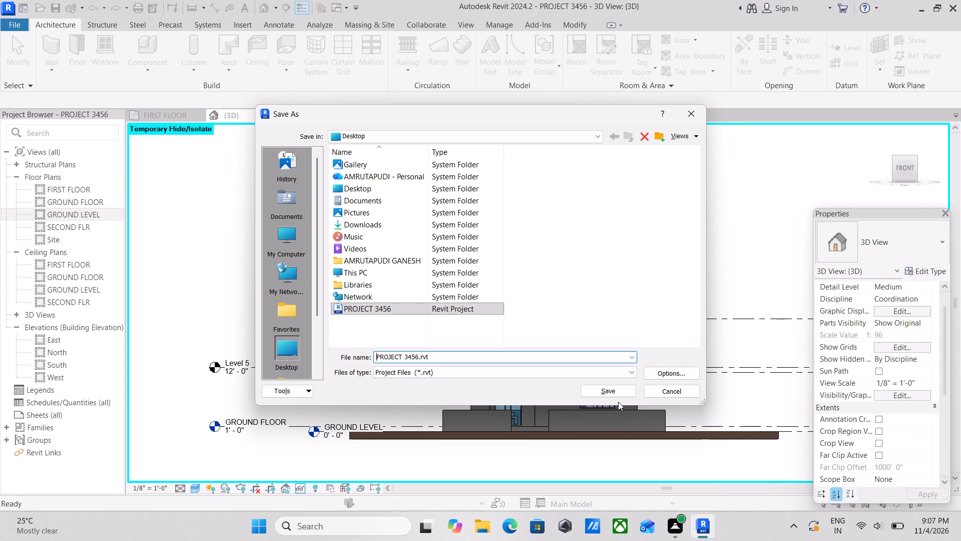
{"action": "left_click", "coordinate": [610, 392]}
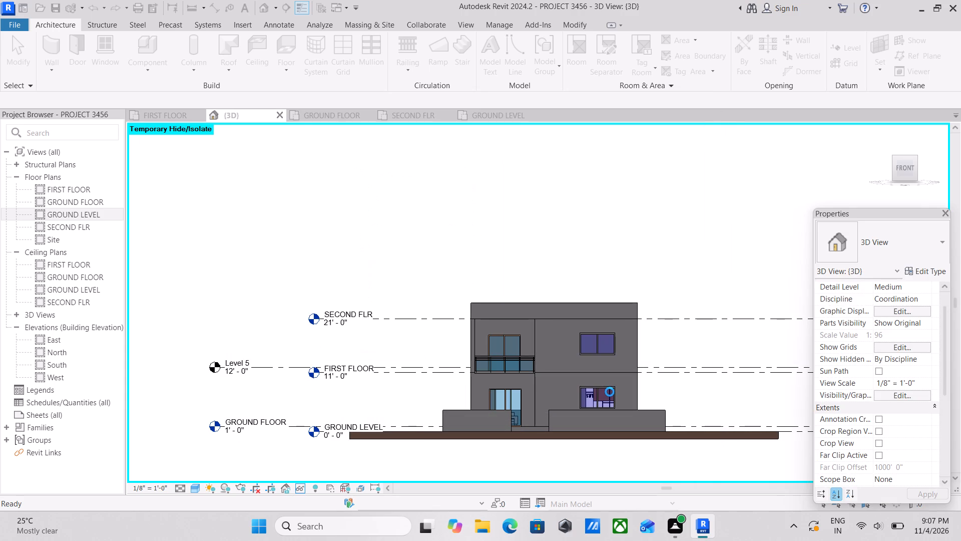